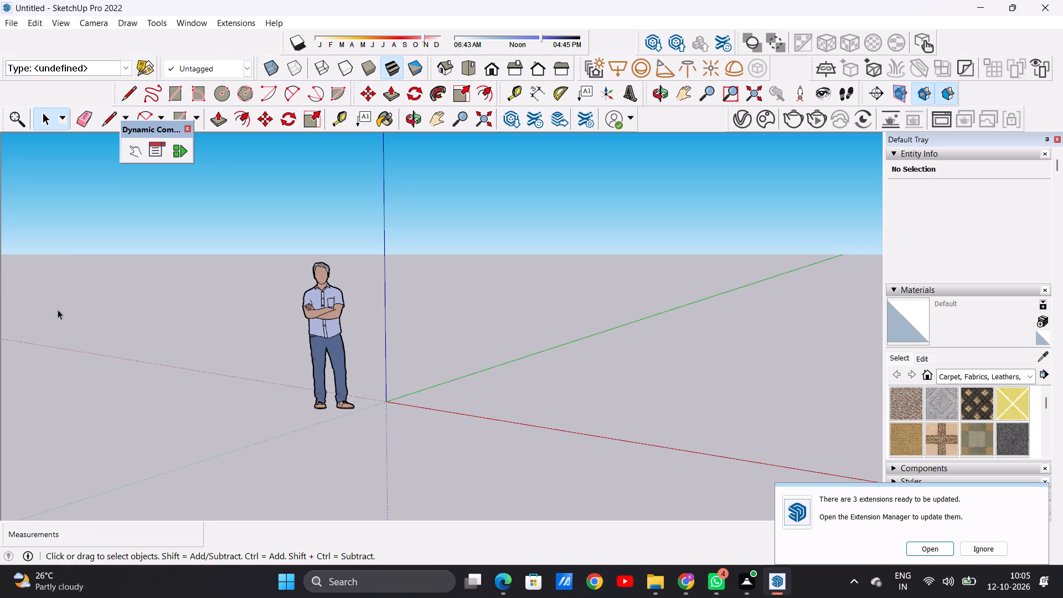
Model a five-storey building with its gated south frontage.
In top view, draw a rectangle about 13' 6" by 6' 7" on the ground beside the origin.
left_click(470, 65)
scroll(694, 184, "up", 7)
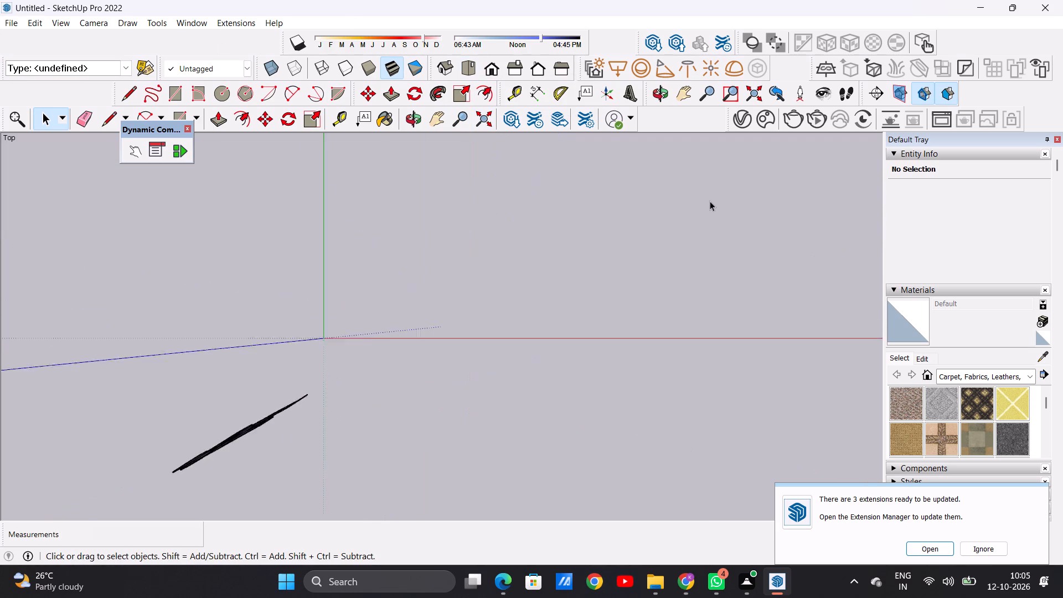
scroll(710, 201, "up", 7)
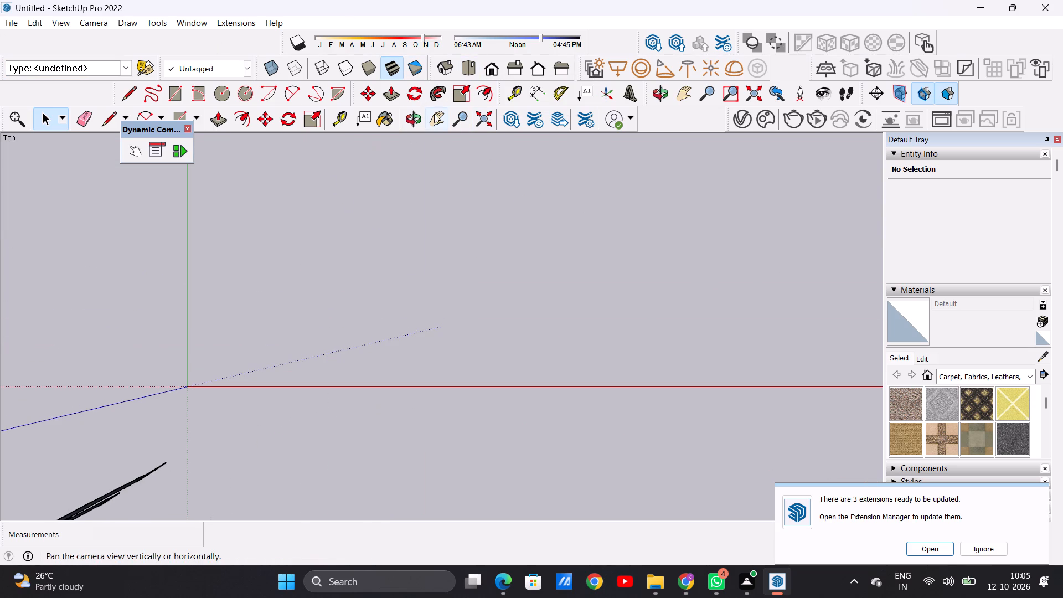
left_click(435, 114)
left_click_drag(190, 383, 17, 492)
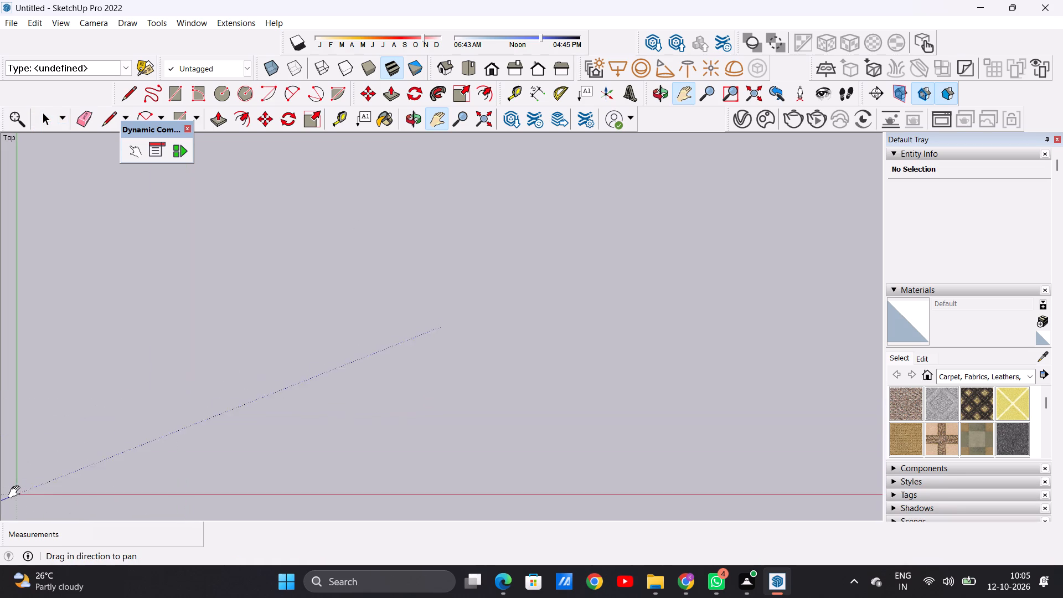
left_click_drag(17, 492, 17, 505)
key("space")
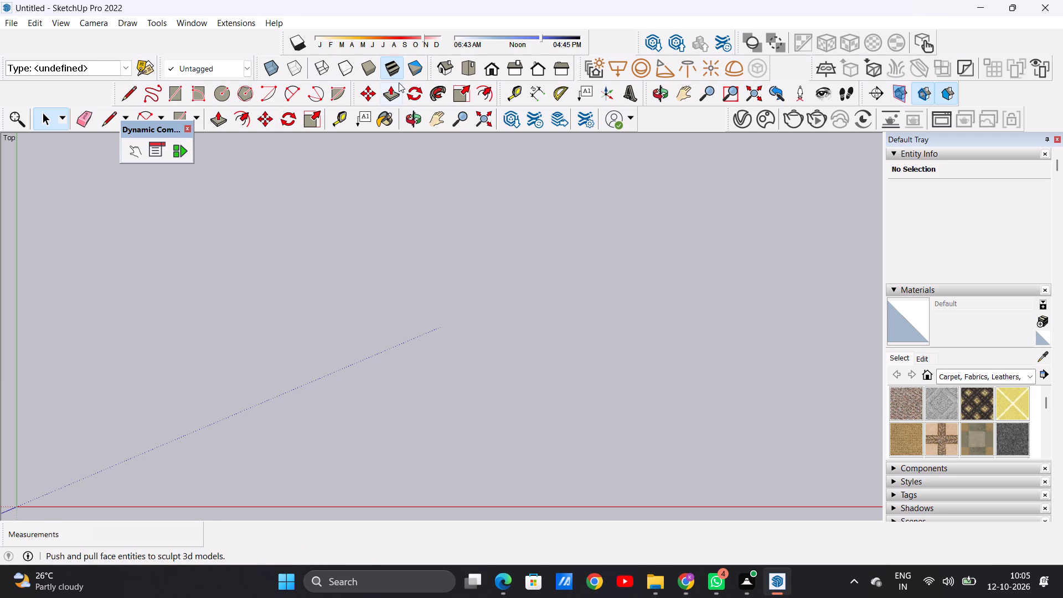
left_click(172, 94)
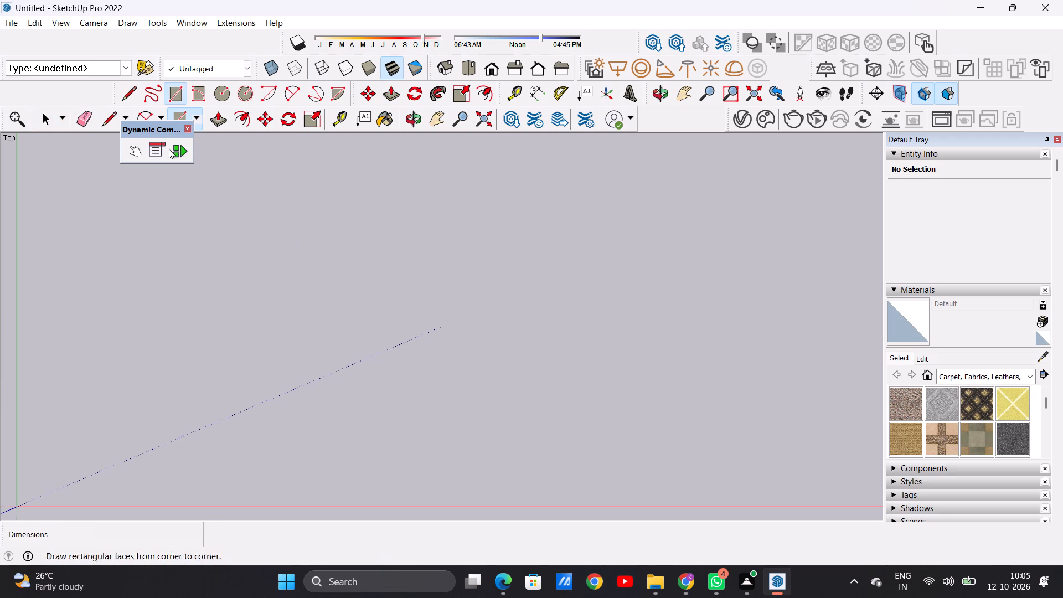
left_click(78, 171)
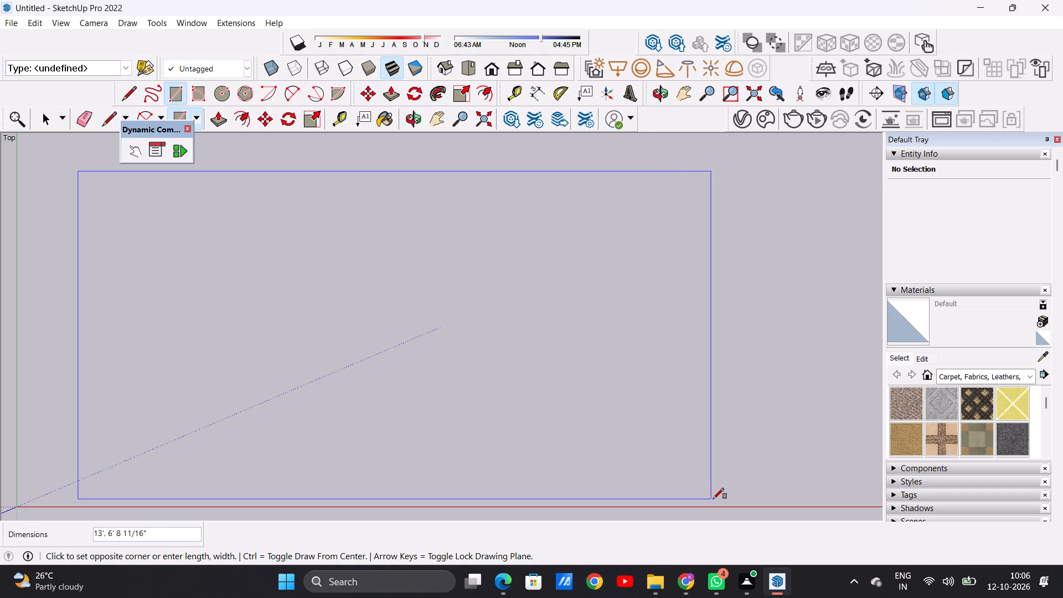
left_click(737, 492)
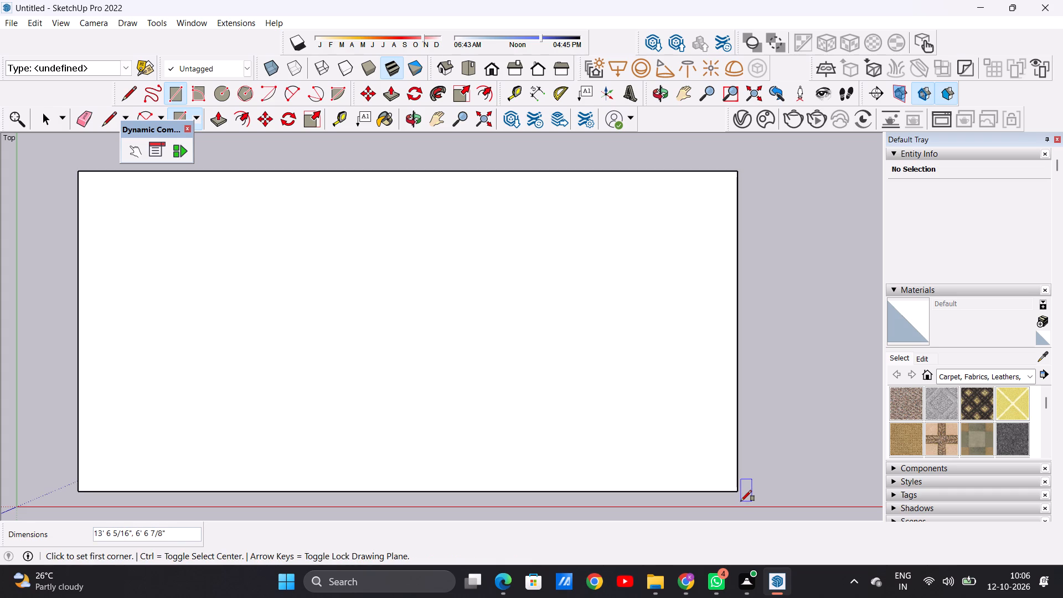
key("space")
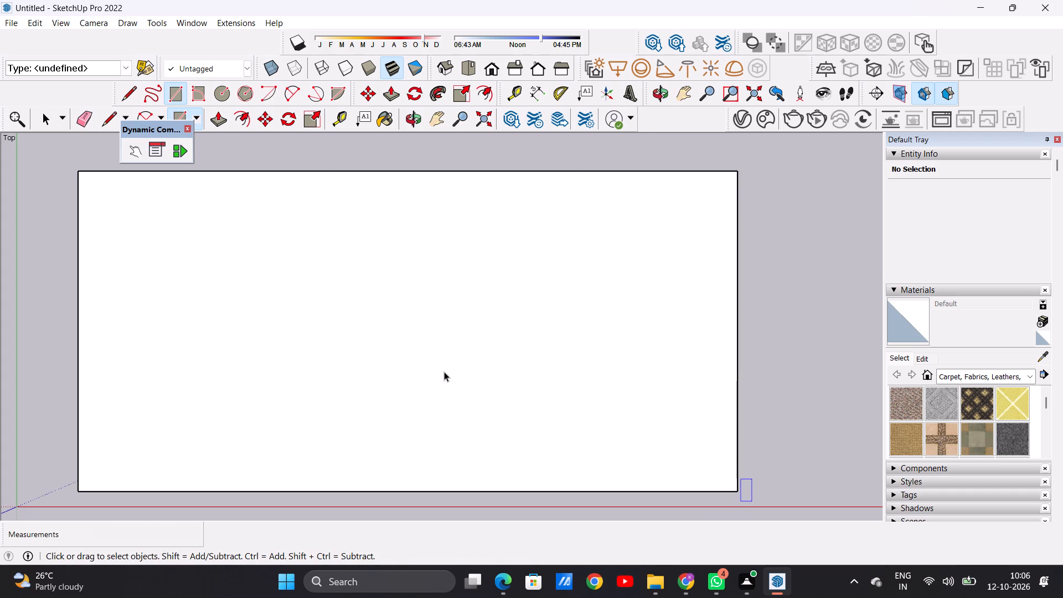
Move the whole rectangle diagonally away from the origin, farther along the positive red and green axes.
scroll(447, 372, "down", 4)
scroll(369, 383, "down", 14)
scroll(537, 338, "up", 3)
scroll(537, 338, "down", 1)
scroll(537, 338, "up", 4)
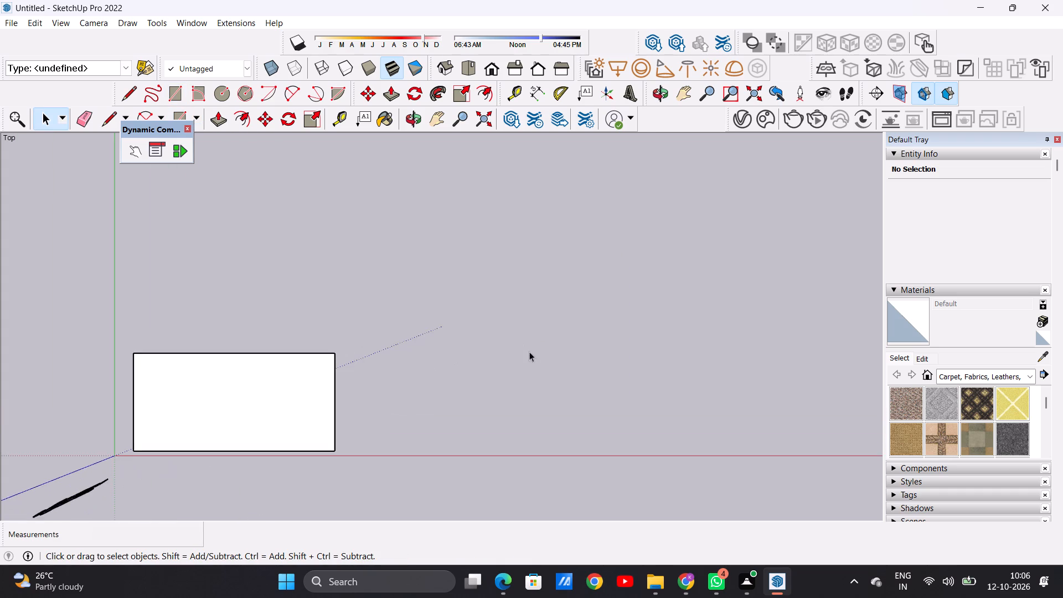
scroll(536, 347, "up", 3)
triple_click(246, 434)
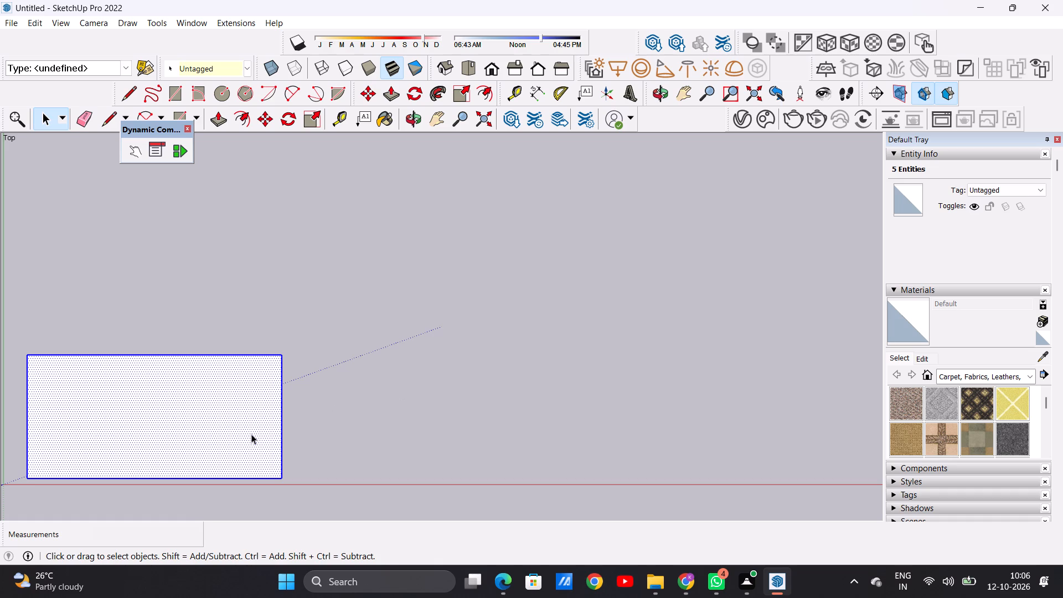
key("m")
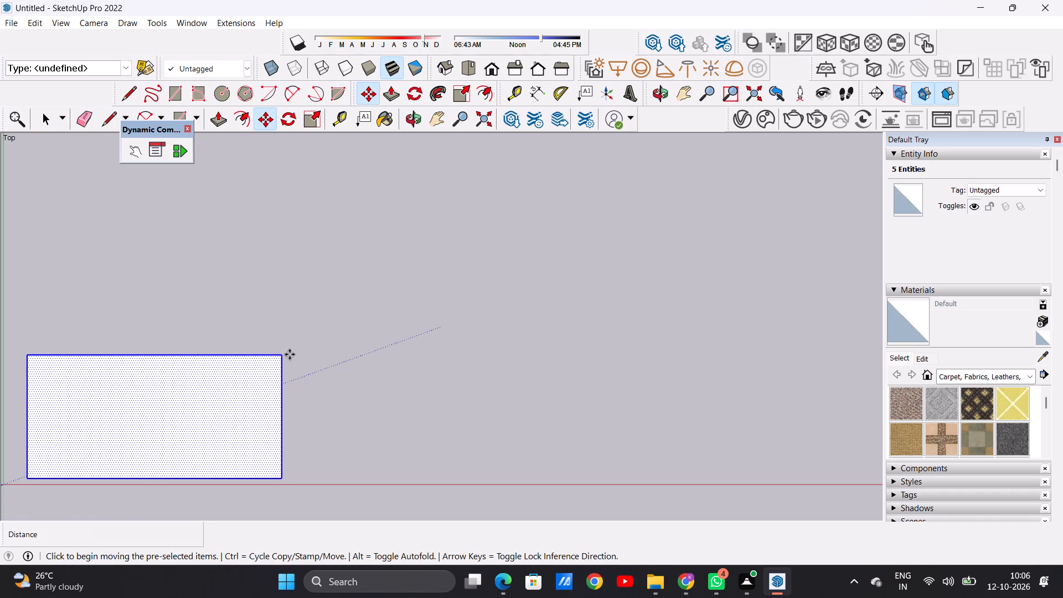
left_click(281, 357)
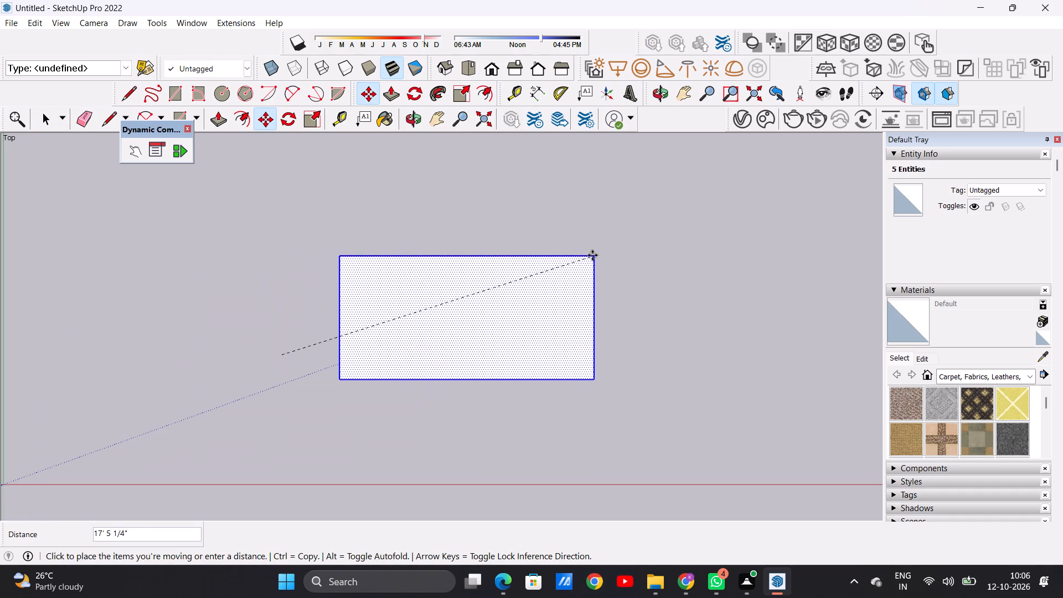
left_click(561, 262)
key("space")
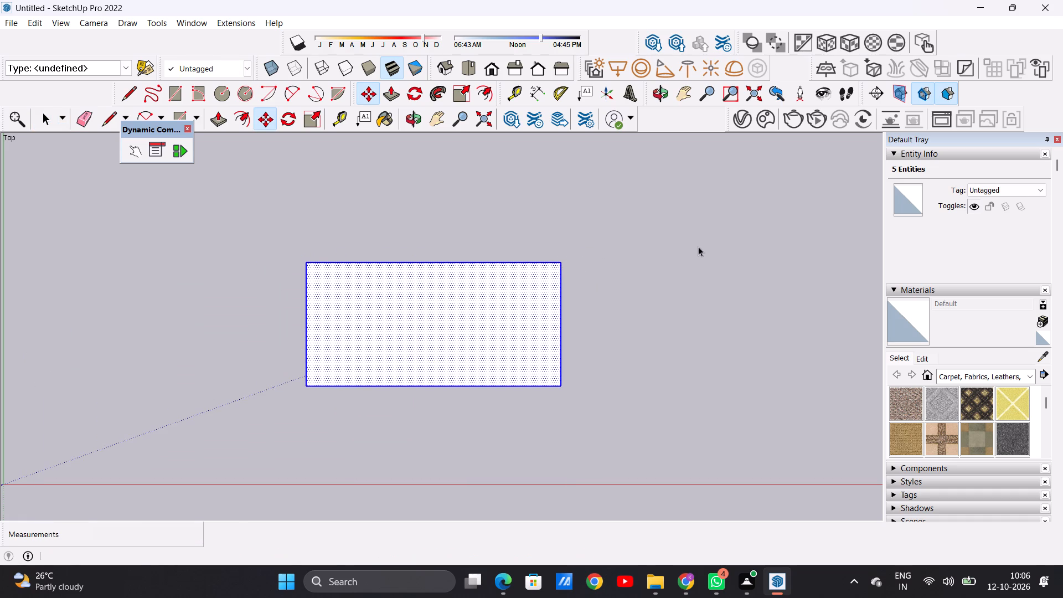
left_click(698, 246)
Extend the rectangle with an adjoining one about 13' 6" by 3' 6" along its upper edge, erasing the dividing edge.
scroll(419, 378, "down", 11)
scroll(437, 405, "up", 2)
scroll(437, 405, "down", 1)
scroll(437, 405, "up", 6)
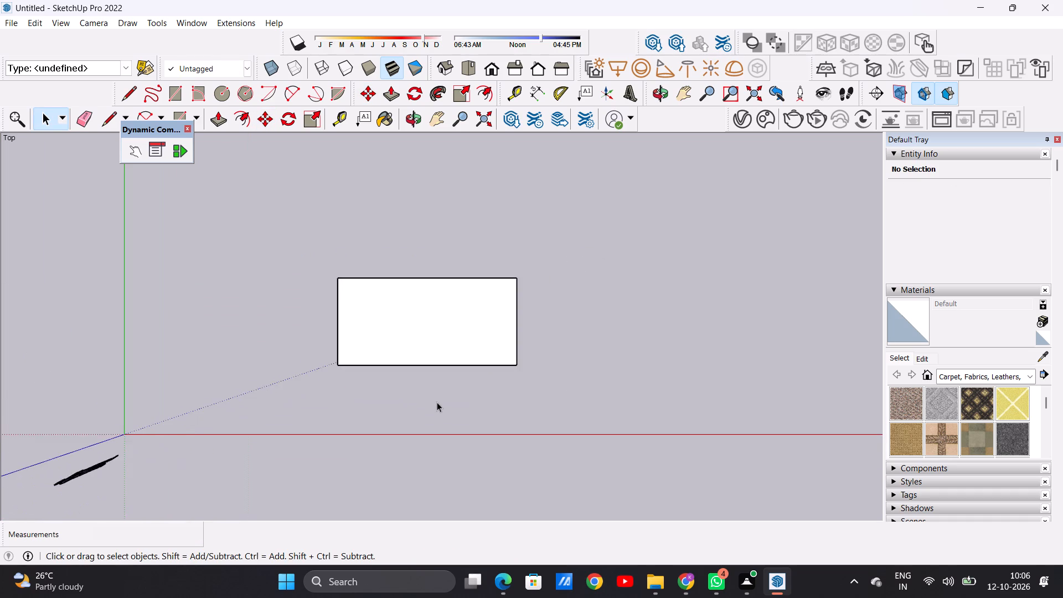
scroll(437, 402, "up", 3)
key("r")
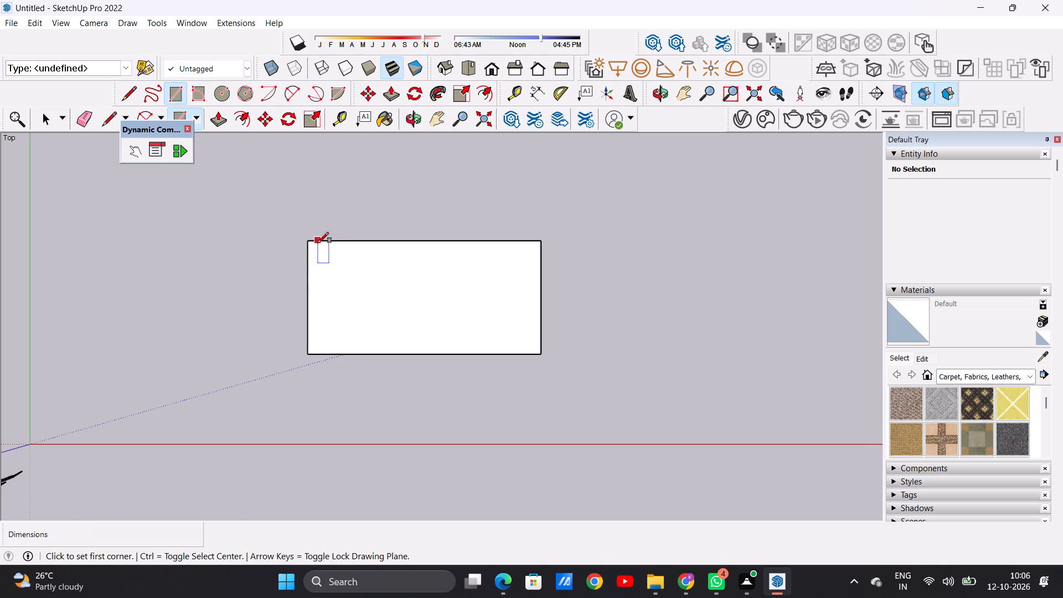
left_click(307, 243)
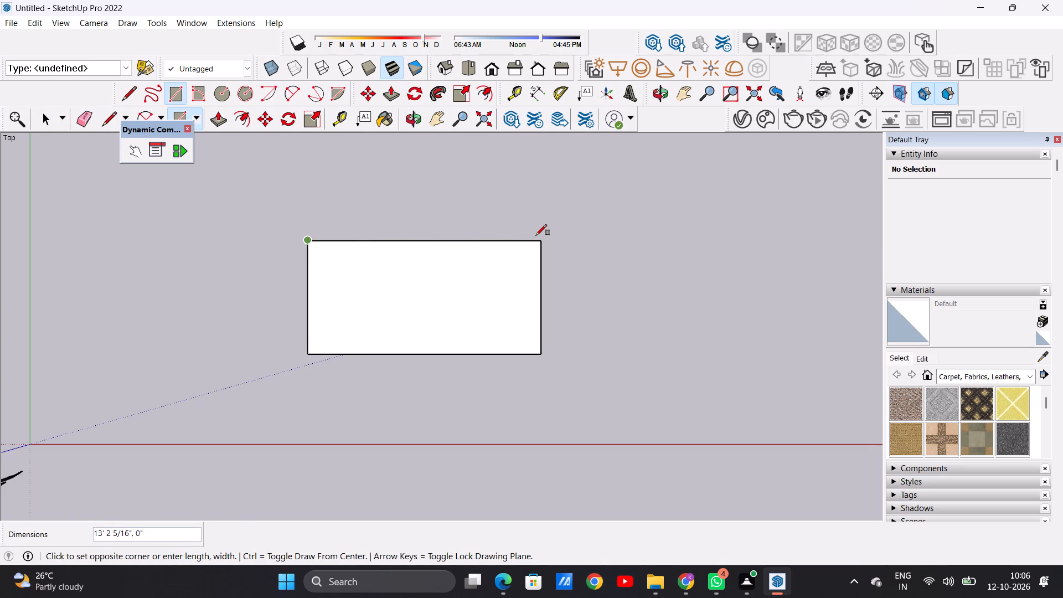
left_click(539, 239)
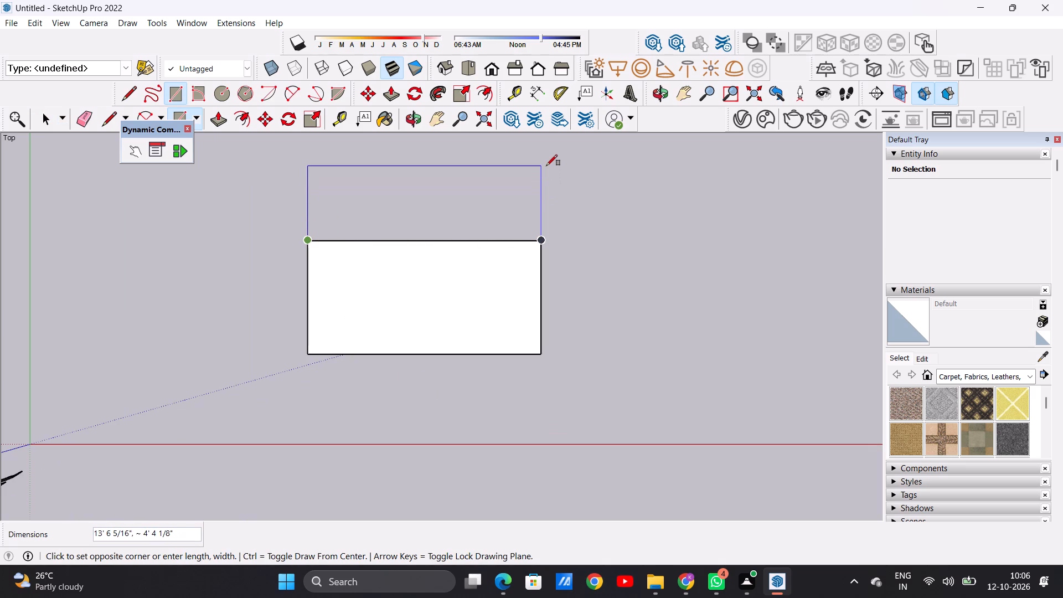
left_click(550, 179)
key("space")
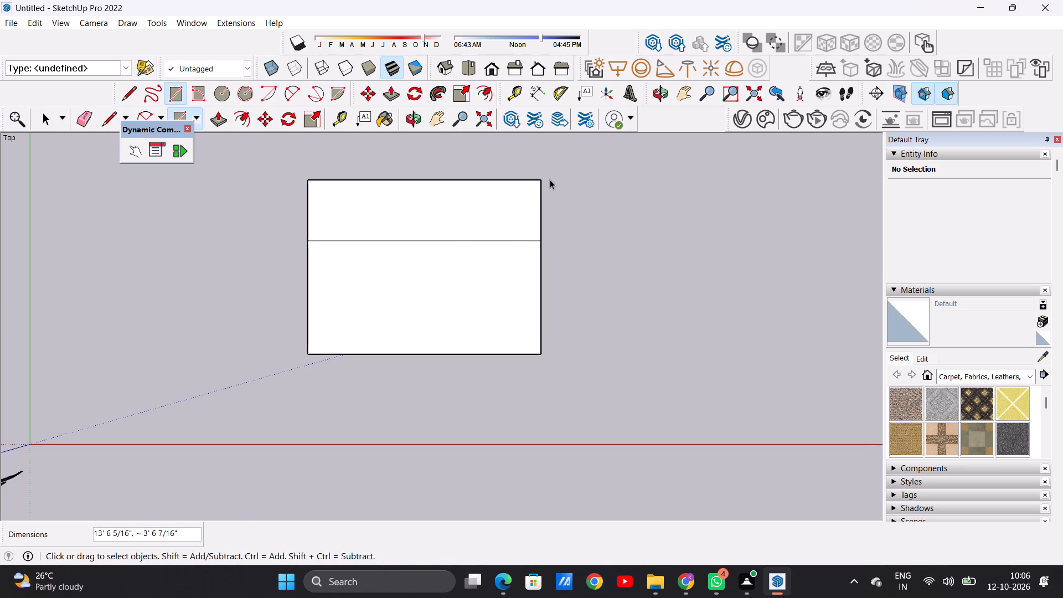
type("E")
left_click_drag(465, 230, 467, 256)
Extend the shape with an adjoining rectangle about 10' 1" by 6' 3" along its right edge, erasing the dividing edge.
key("r")
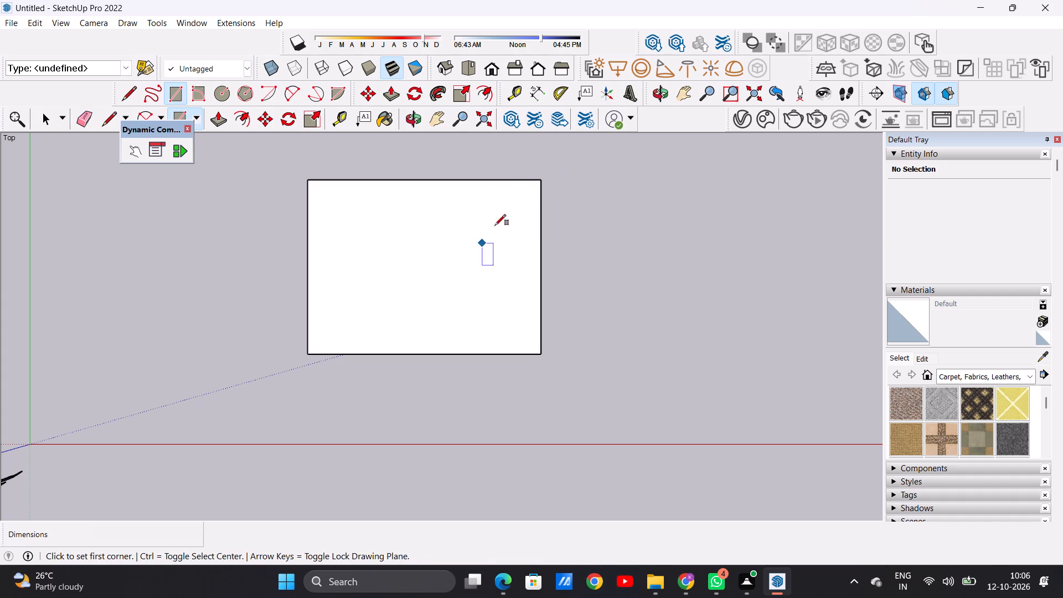
left_click(541, 185)
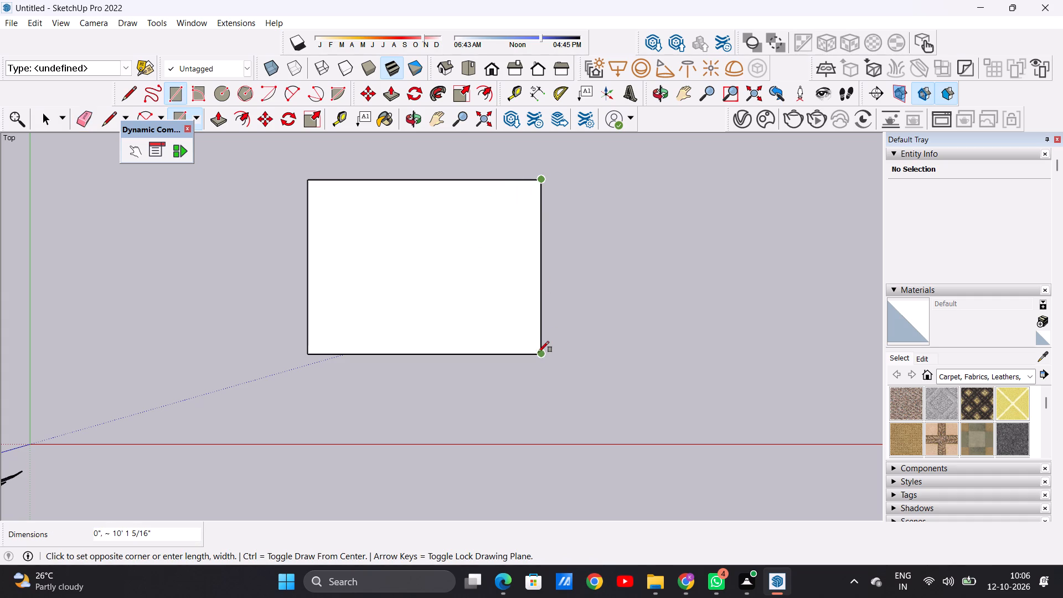
left_click(539, 352)
left_click(653, 349)
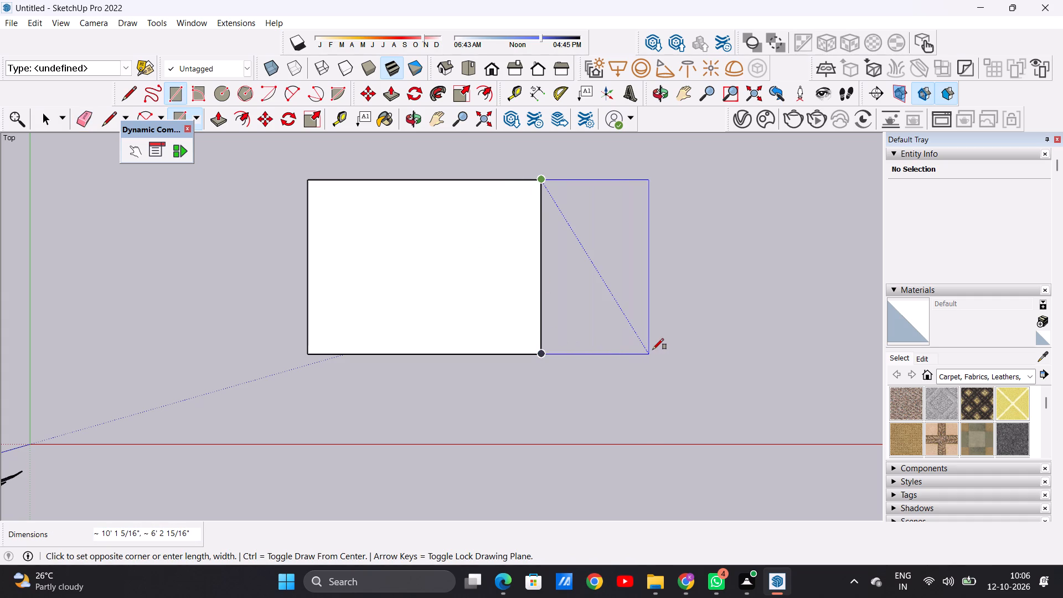
key("space")
type("E")
left_click_drag(545, 282, 510, 292)
key("space")
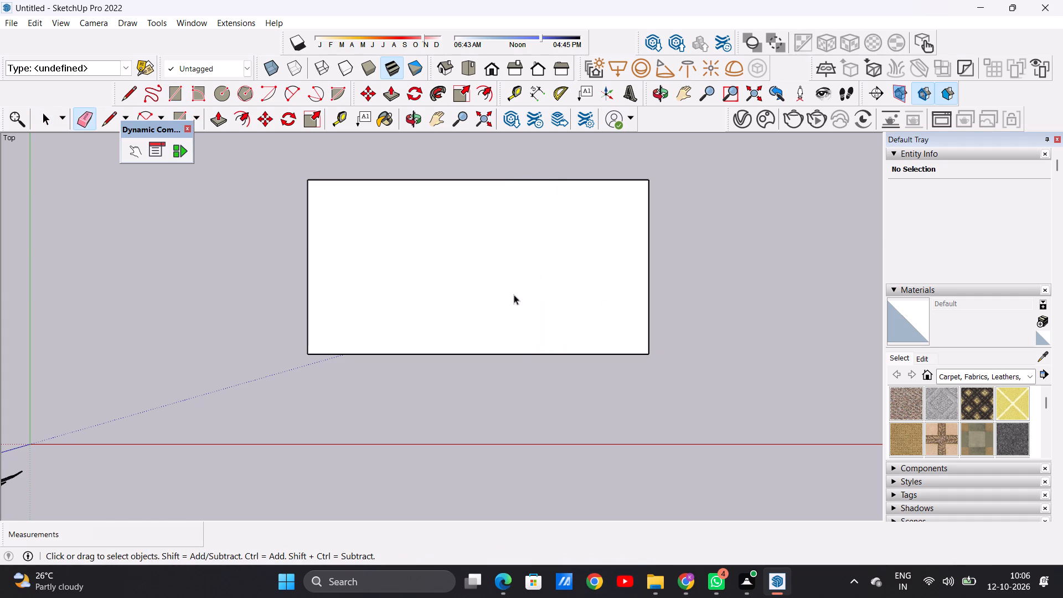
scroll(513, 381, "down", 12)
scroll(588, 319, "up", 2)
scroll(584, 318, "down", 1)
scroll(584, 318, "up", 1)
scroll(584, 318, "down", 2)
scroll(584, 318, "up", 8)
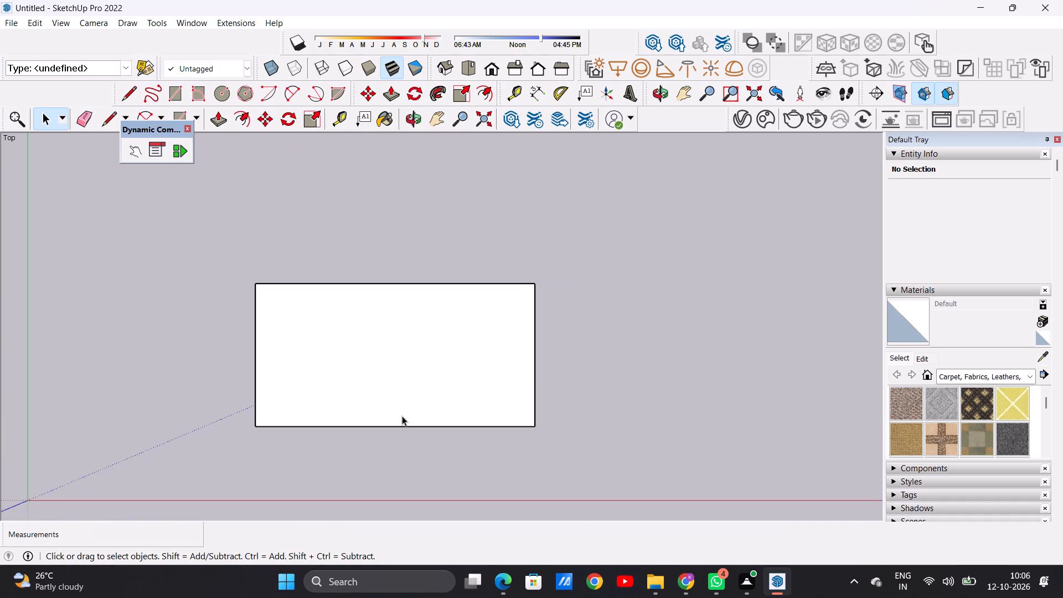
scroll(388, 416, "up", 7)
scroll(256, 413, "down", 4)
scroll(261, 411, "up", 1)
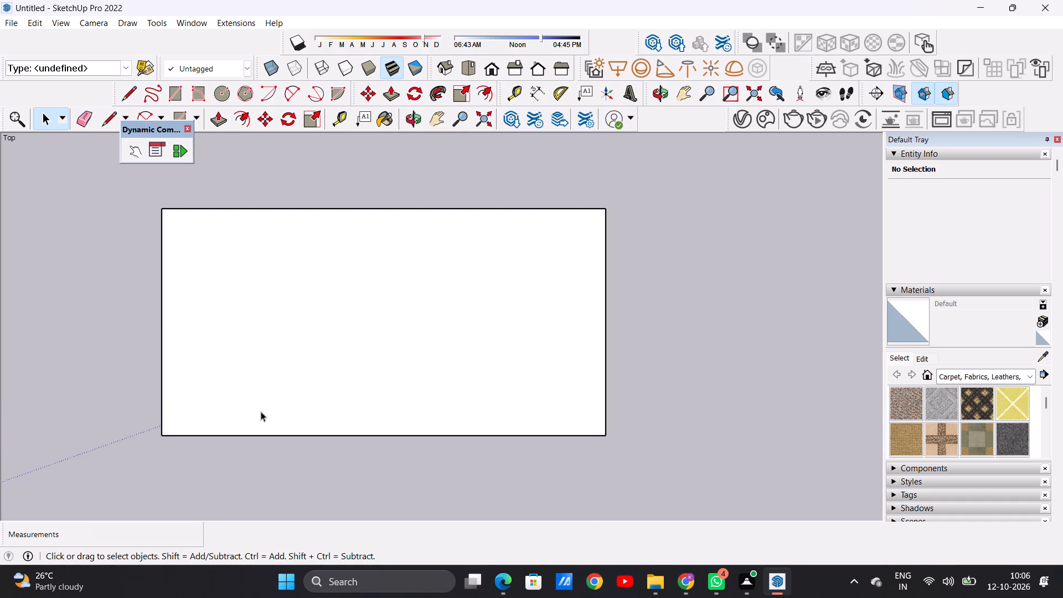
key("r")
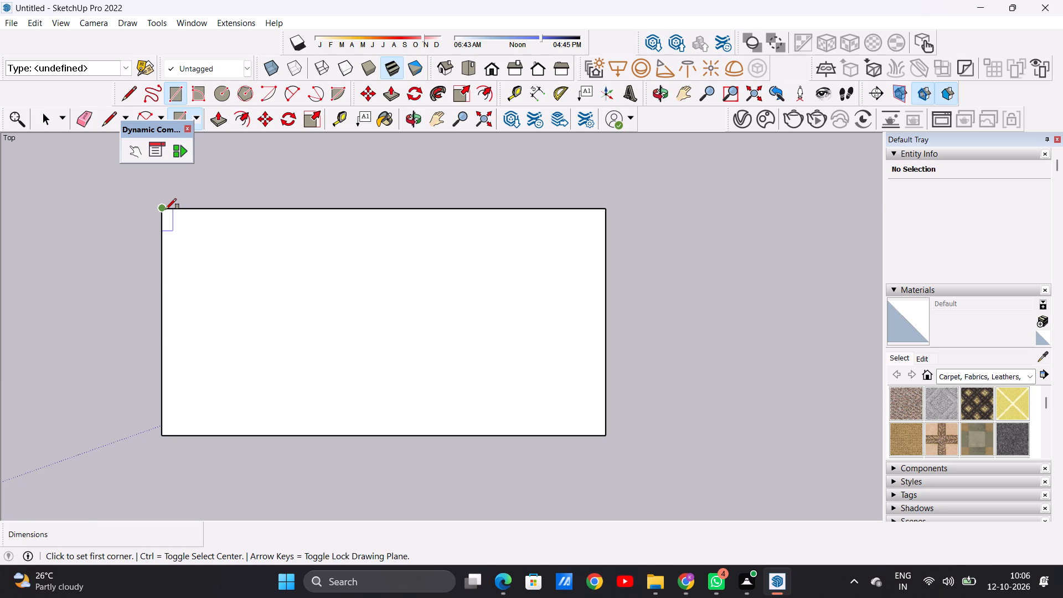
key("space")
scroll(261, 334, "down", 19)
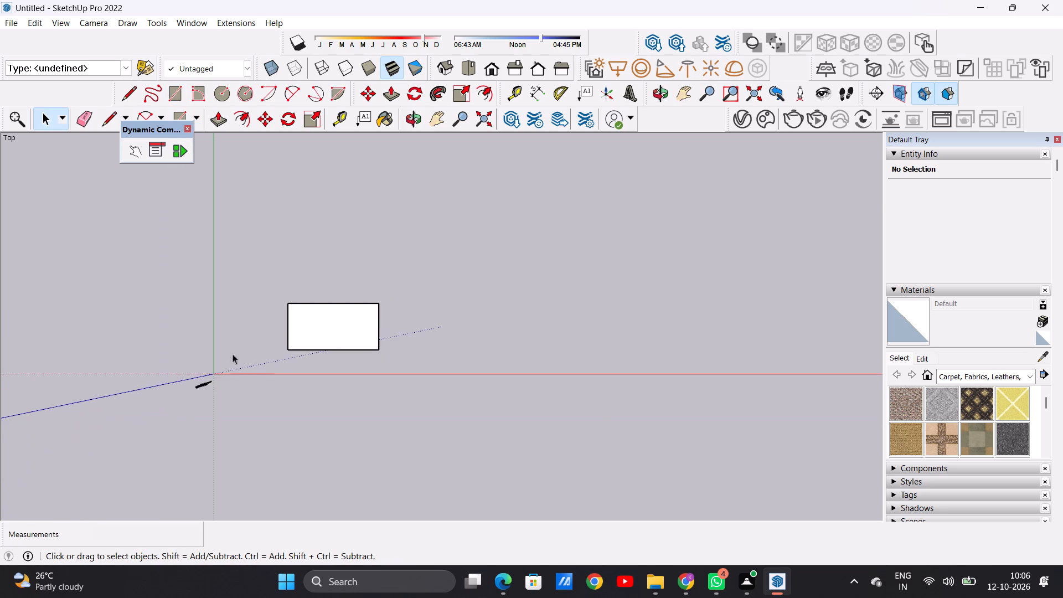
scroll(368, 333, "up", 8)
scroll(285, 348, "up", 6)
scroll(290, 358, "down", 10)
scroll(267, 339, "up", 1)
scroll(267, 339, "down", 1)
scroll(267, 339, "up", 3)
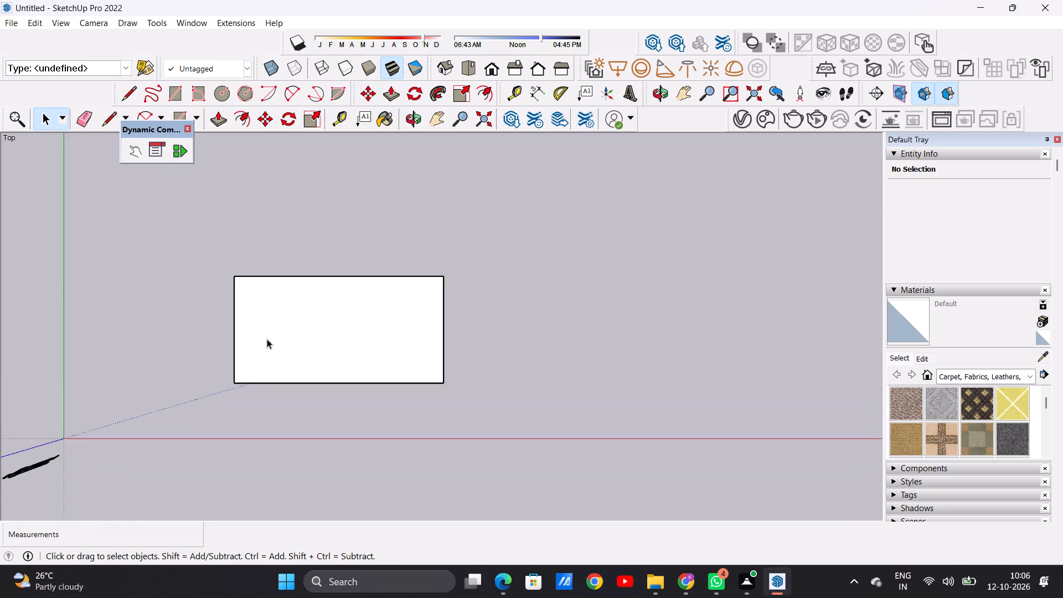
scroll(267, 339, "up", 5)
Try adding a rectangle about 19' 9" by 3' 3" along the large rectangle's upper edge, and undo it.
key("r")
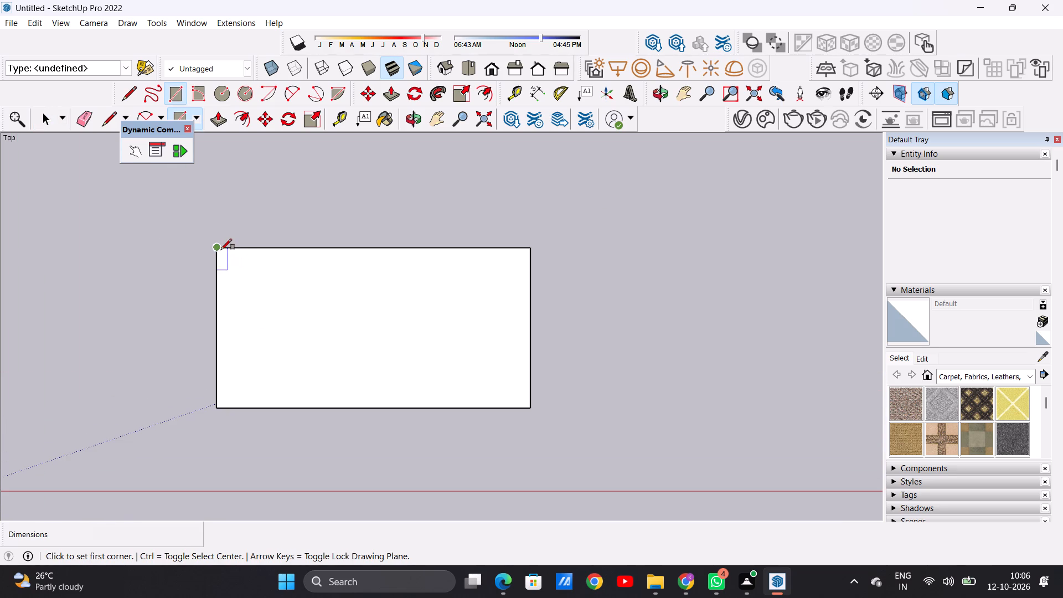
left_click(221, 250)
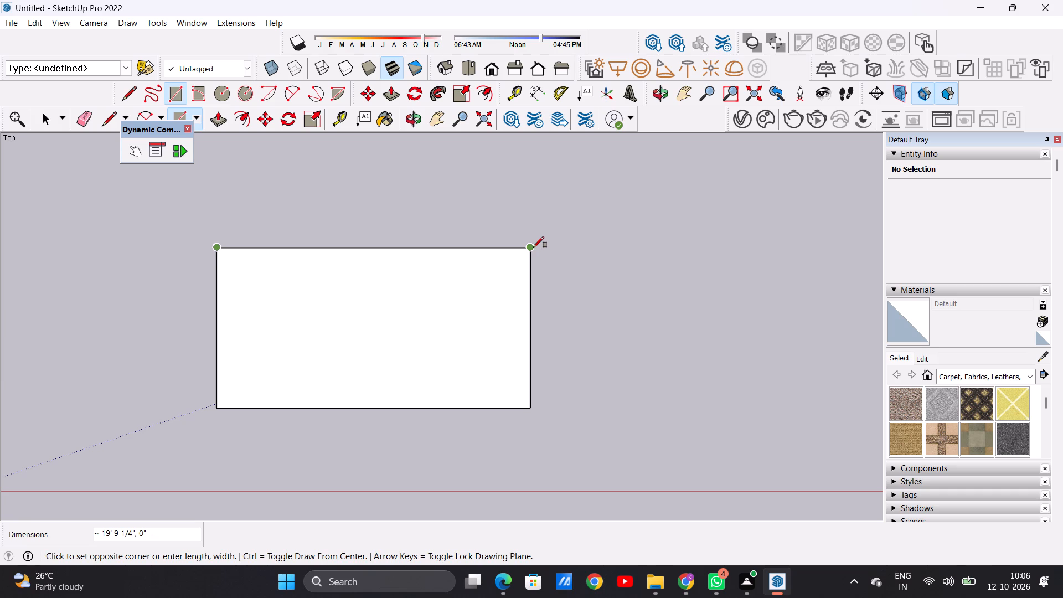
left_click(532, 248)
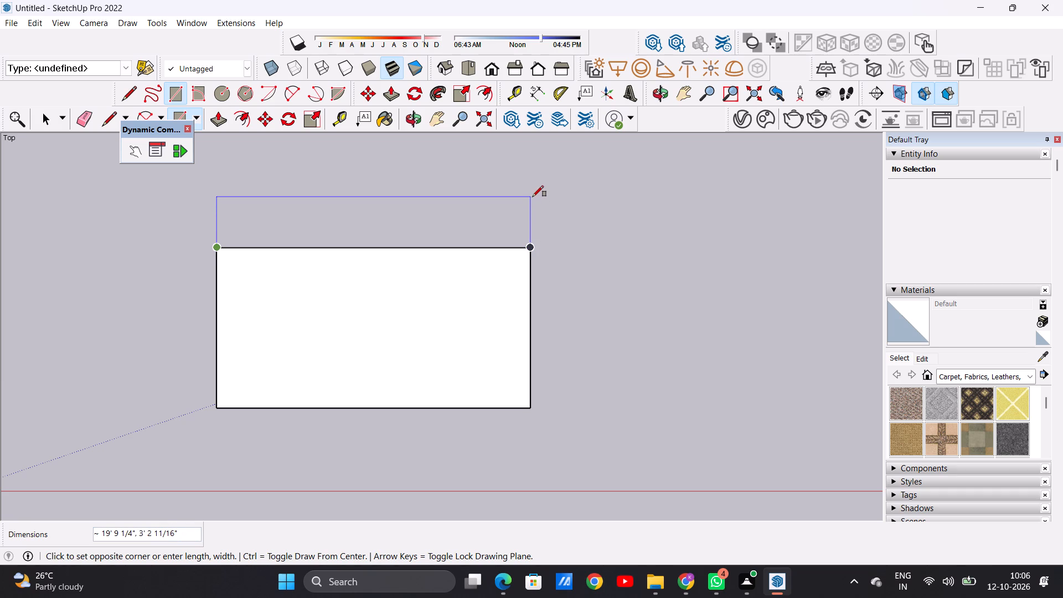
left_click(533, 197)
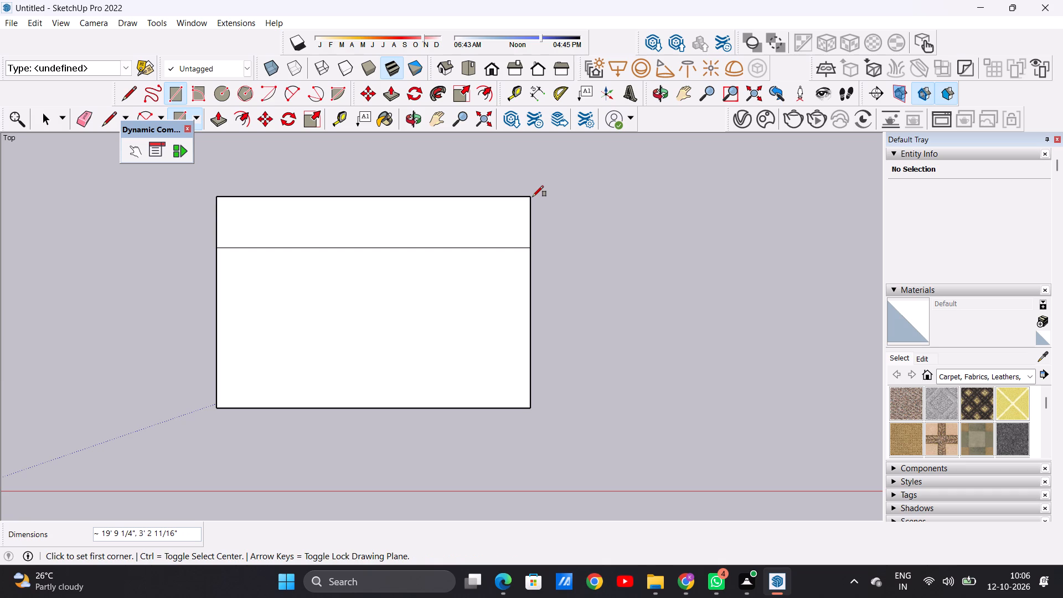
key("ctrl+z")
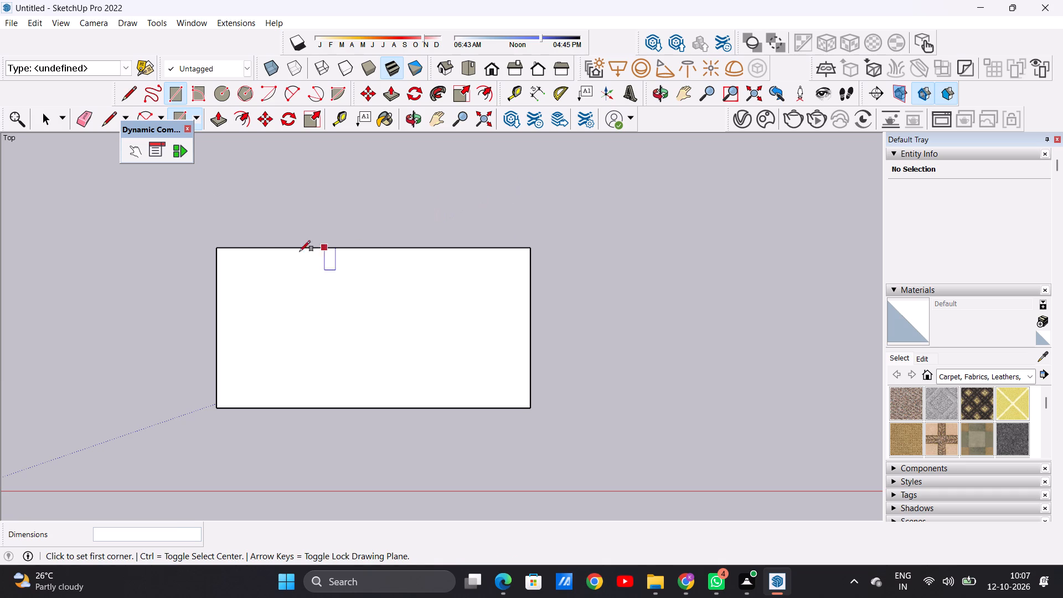
Extend the base with an adjoining rectangle about 19' 9" long along its upper edge, making it about 13' deep, and erase the dividing edge.
left_click(217, 247)
left_click(525, 246)
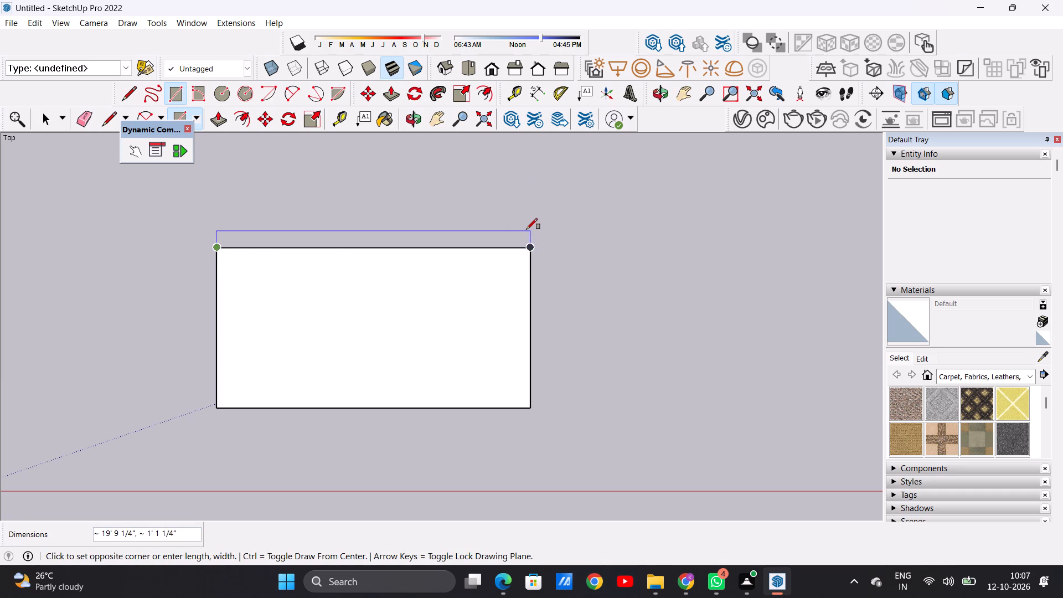
left_click(528, 202)
key("space")
type("E")
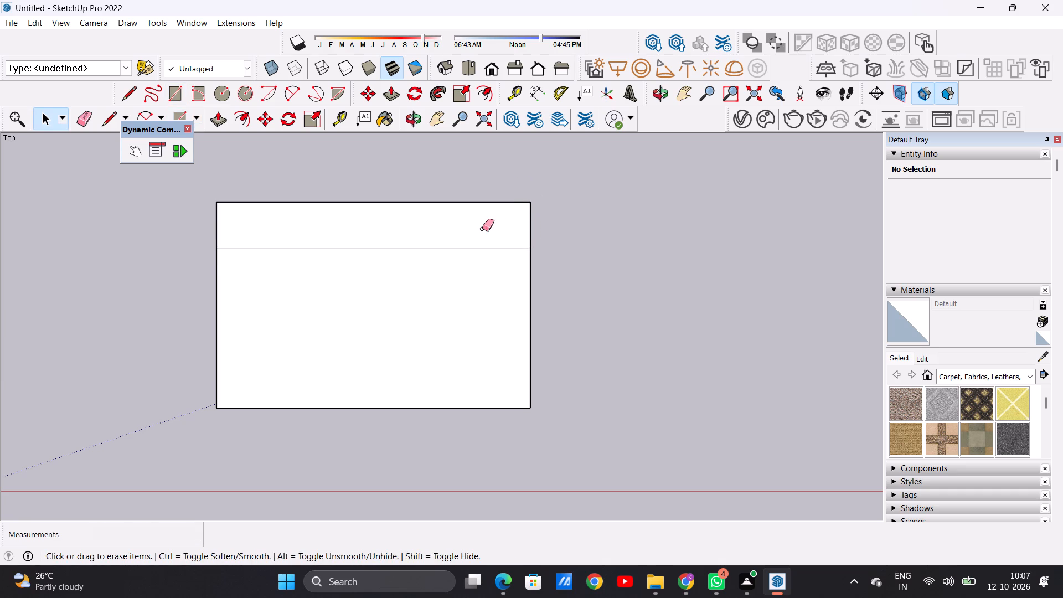
left_click_drag(477, 229, 473, 252)
key("space")
scroll(347, 391, "down", 9)
scroll(375, 382, "up", 1)
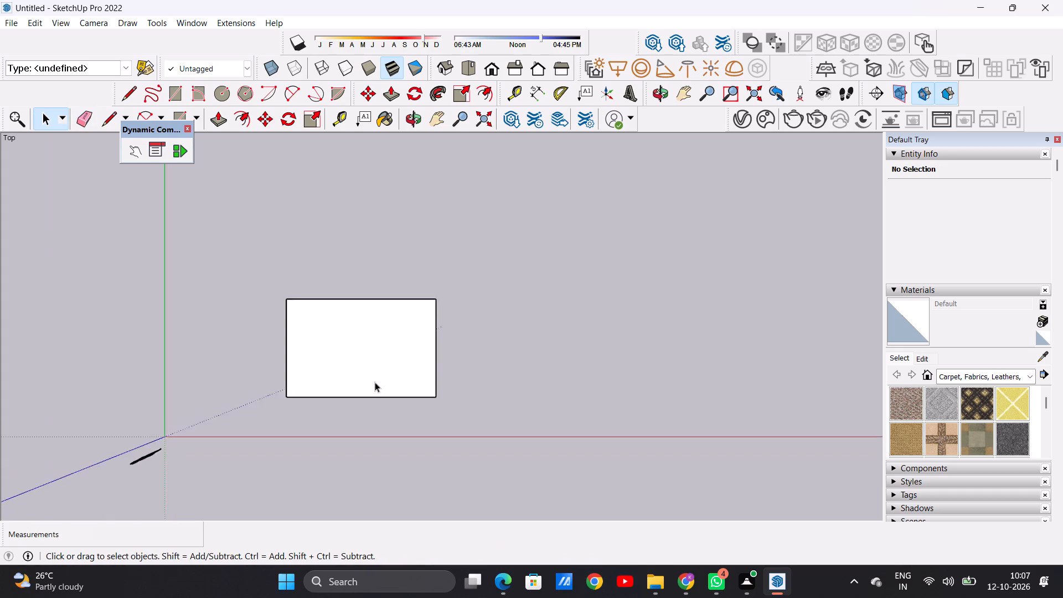
scroll(375, 382, "up", 5)
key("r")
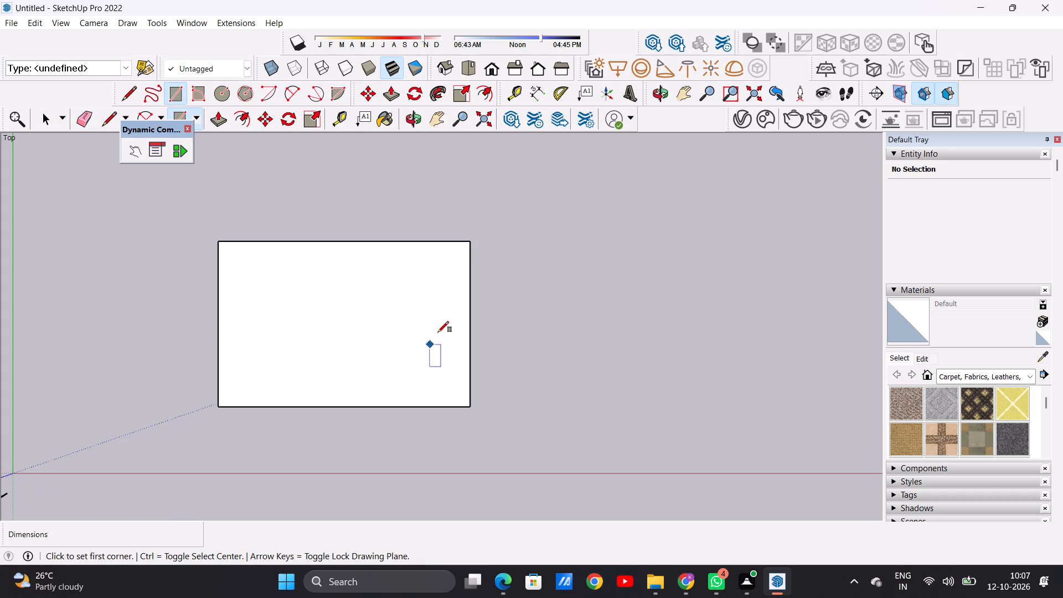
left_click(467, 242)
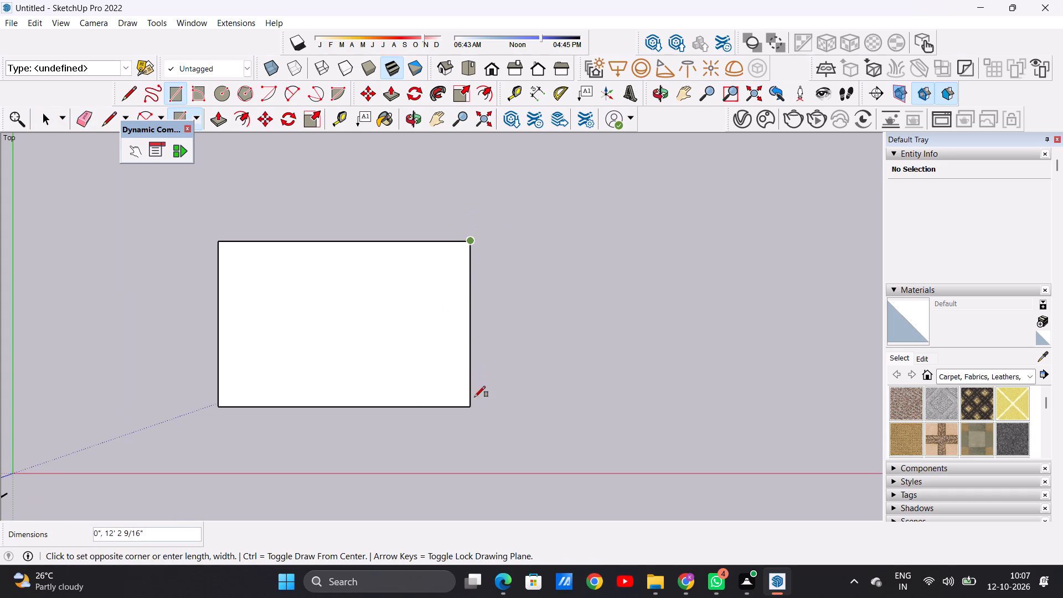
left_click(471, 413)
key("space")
Extend the base with an adjoining rectangle about 13' deep along its full right edge, and erase the dividing edge.
type("R")
left_click(474, 243)
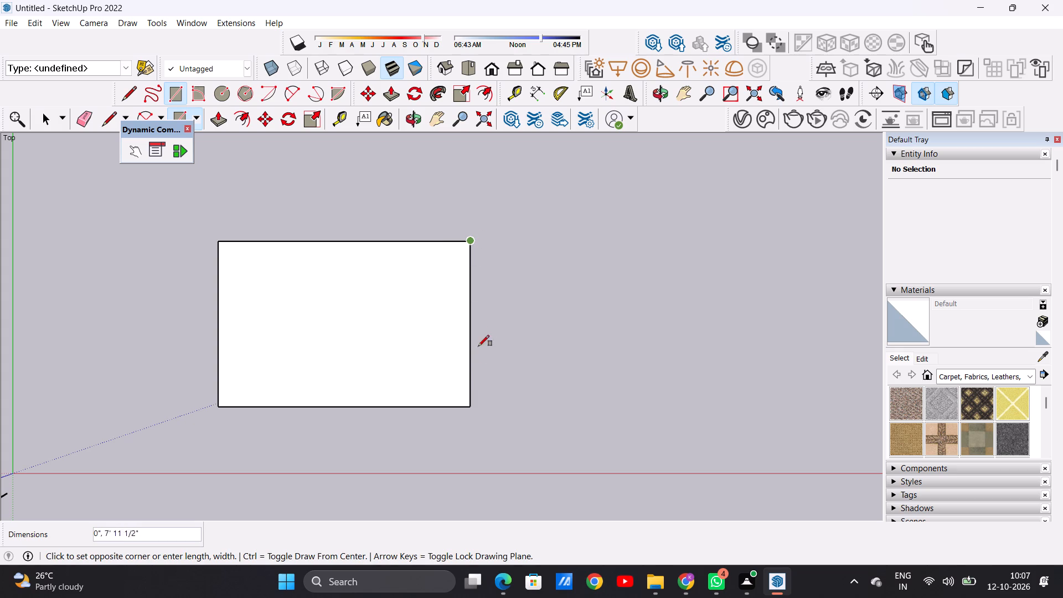
left_click(469, 405)
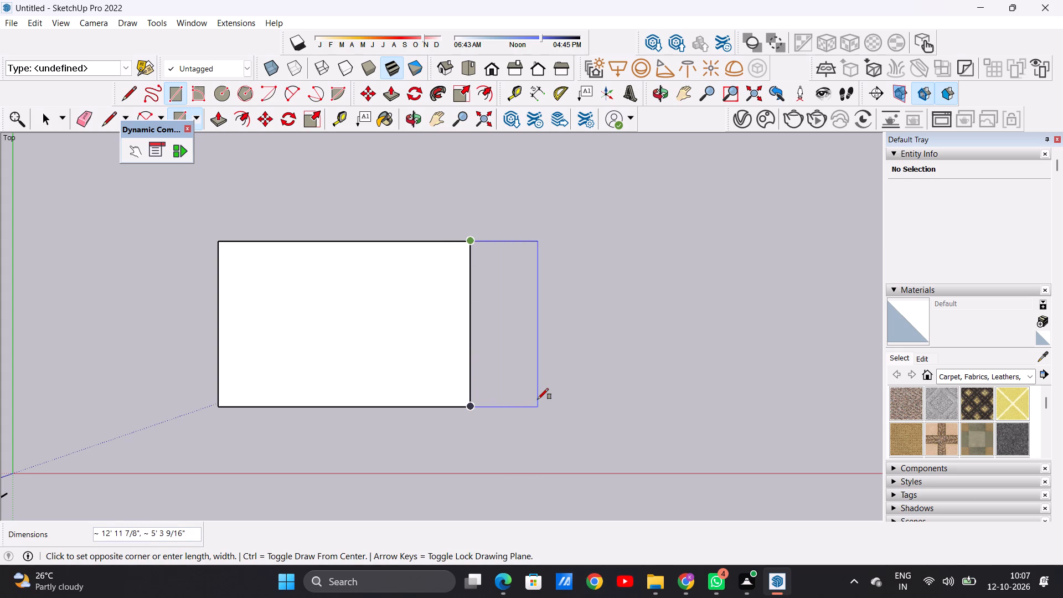
left_click(550, 399)
key("space")
type("E")
left_click_drag(490, 359, 457, 359)
left_click_drag(462, 354, 472, 348)
key("space")
Push/Pull the whole rectangular face up 9" to form a thin slab.
scroll(361, 410, "down", 11)
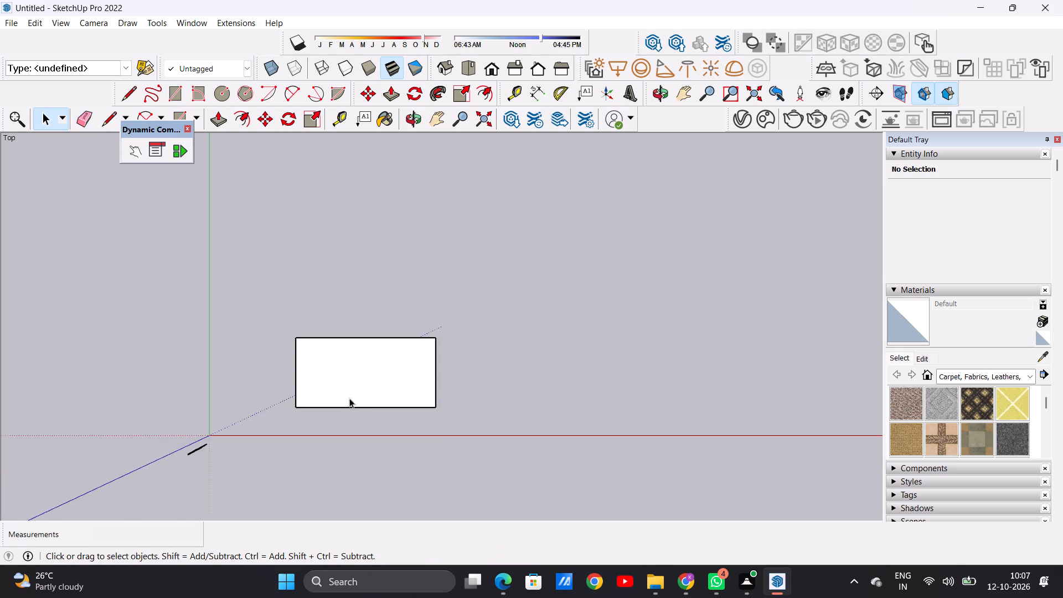
scroll(417, 408, "up", 7)
middle_click_drag(412, 429, 409, 319)
scroll(222, 356, "up", 2)
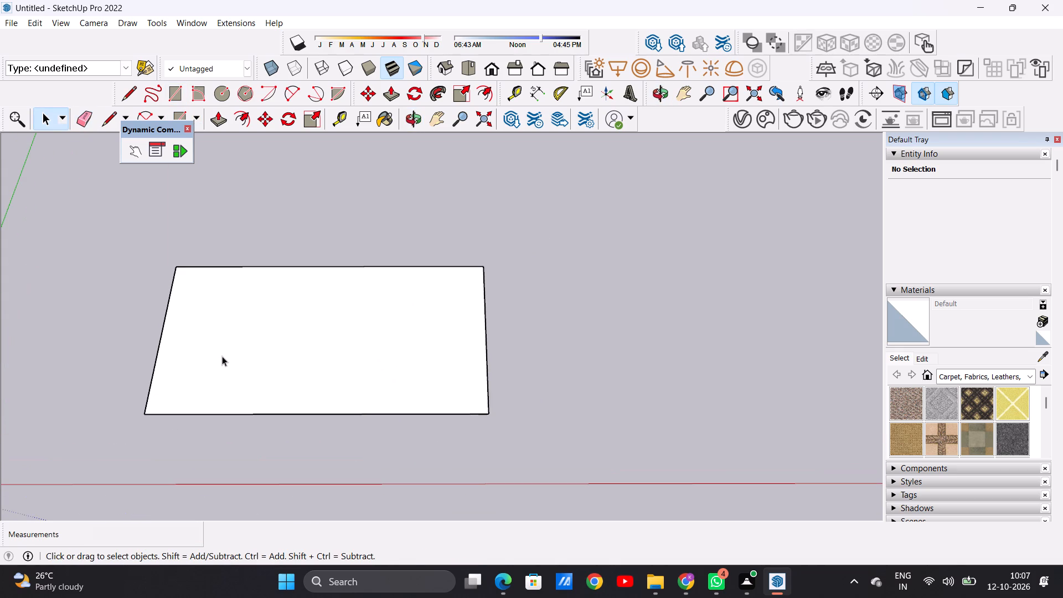
key("p")
left_click(406, 363)
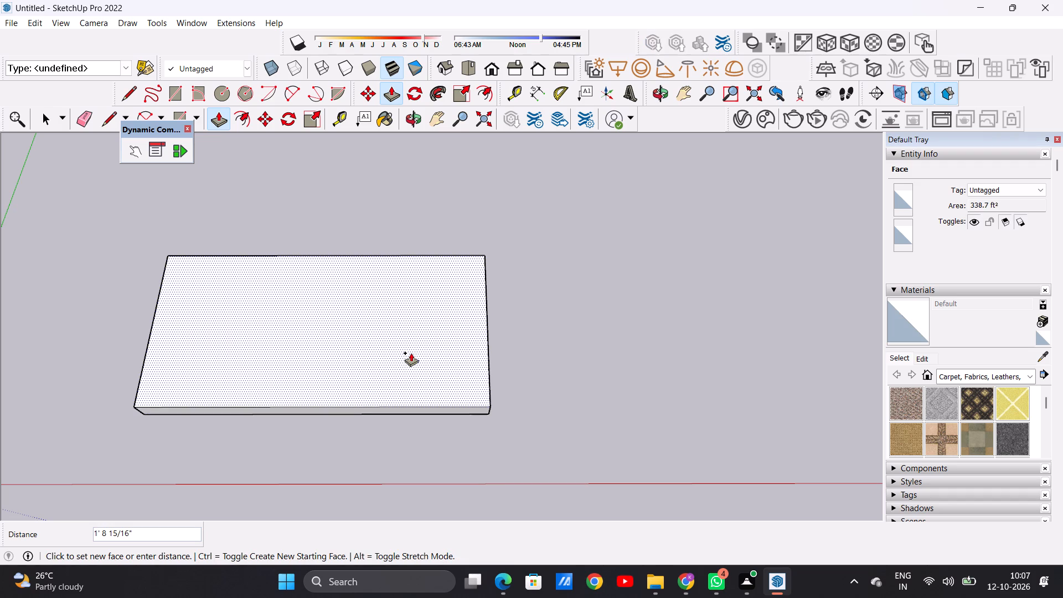
type("9\"")
key("Return")
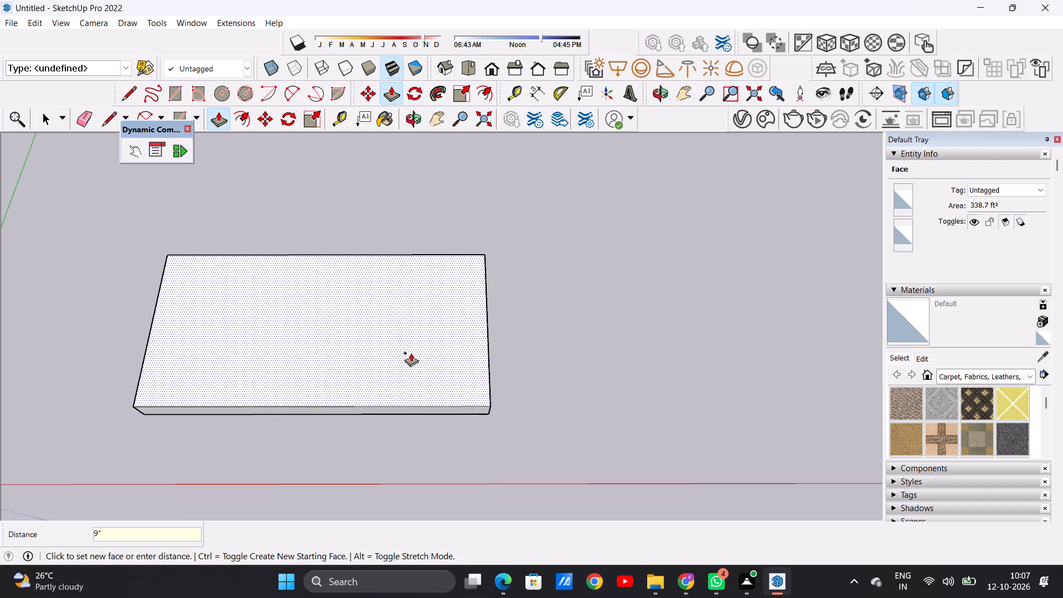
key("space")
Examine the slab's thickness and edges from oblique angles, and return to the top view.
middle_click_drag(443, 419, 438, 410)
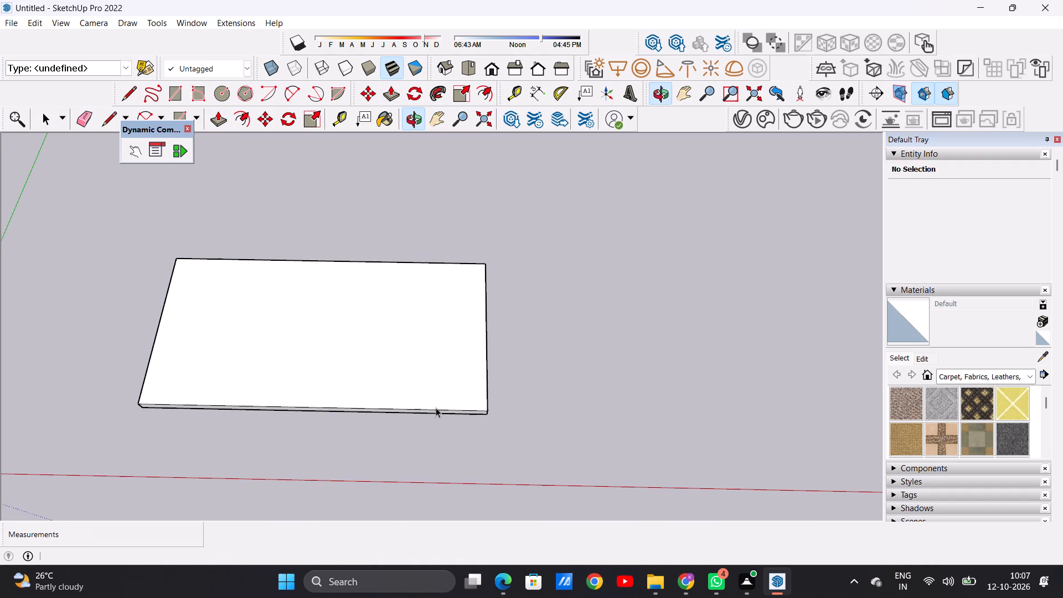
middle_click_drag(442, 432, 462, 400)
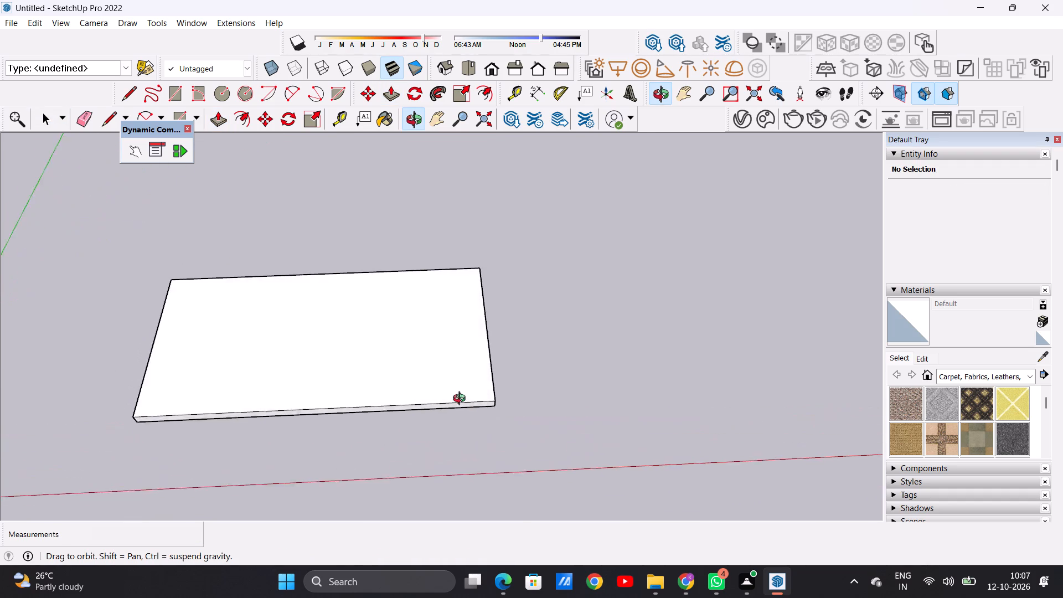
middle_click_drag(462, 400, 432, 441)
middle_click_drag(430, 438, 448, 491)
scroll(407, 448, "down", 4)
scroll(416, 428, "up", 2)
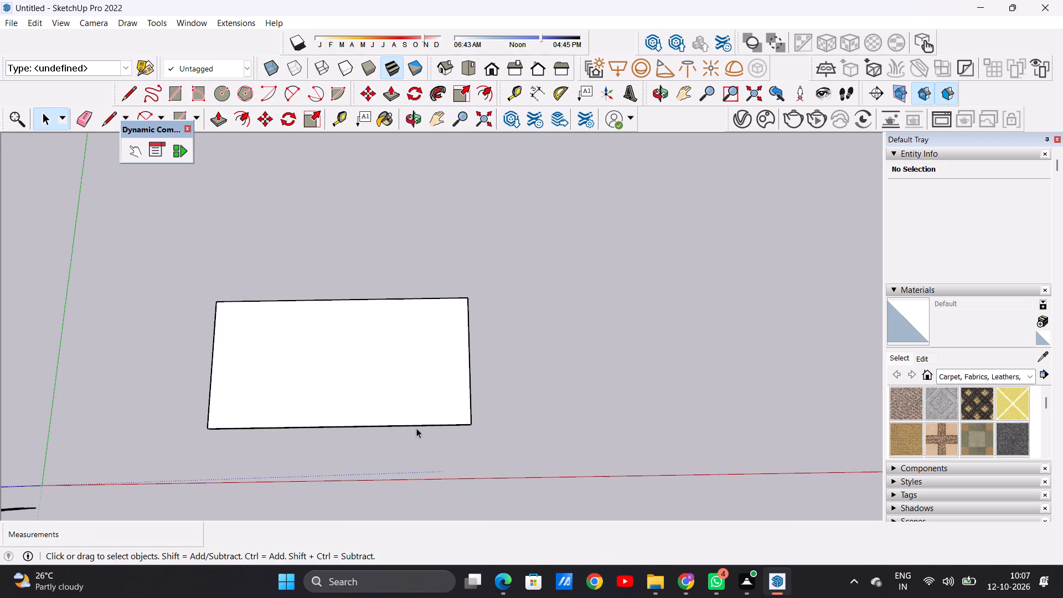
left_click(467, 68)
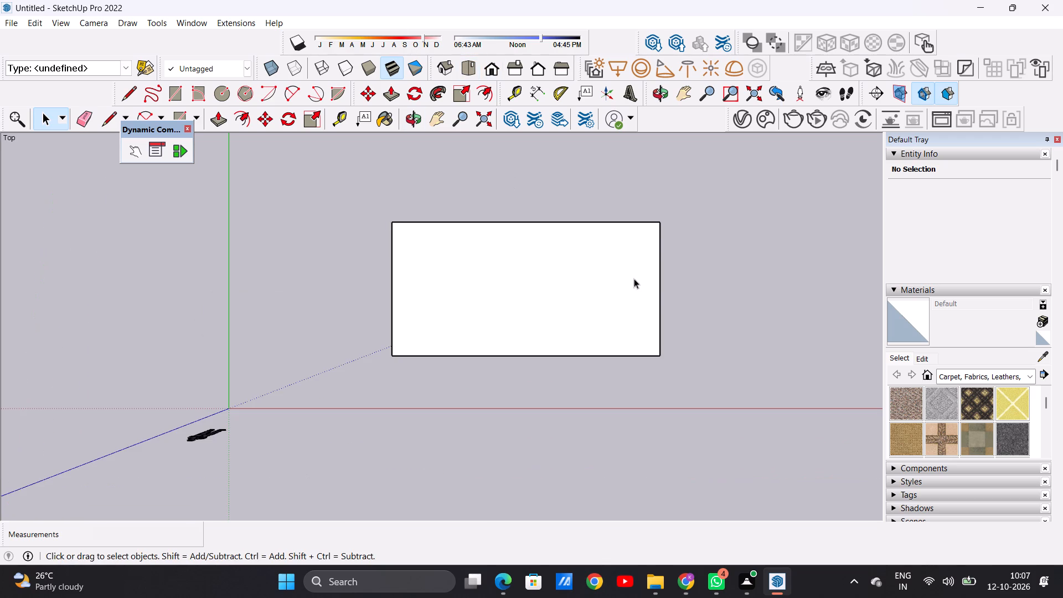
scroll(734, 235, "up", 5)
scroll(216, 370, "down", 4)
scroll(295, 352, "down", 2)
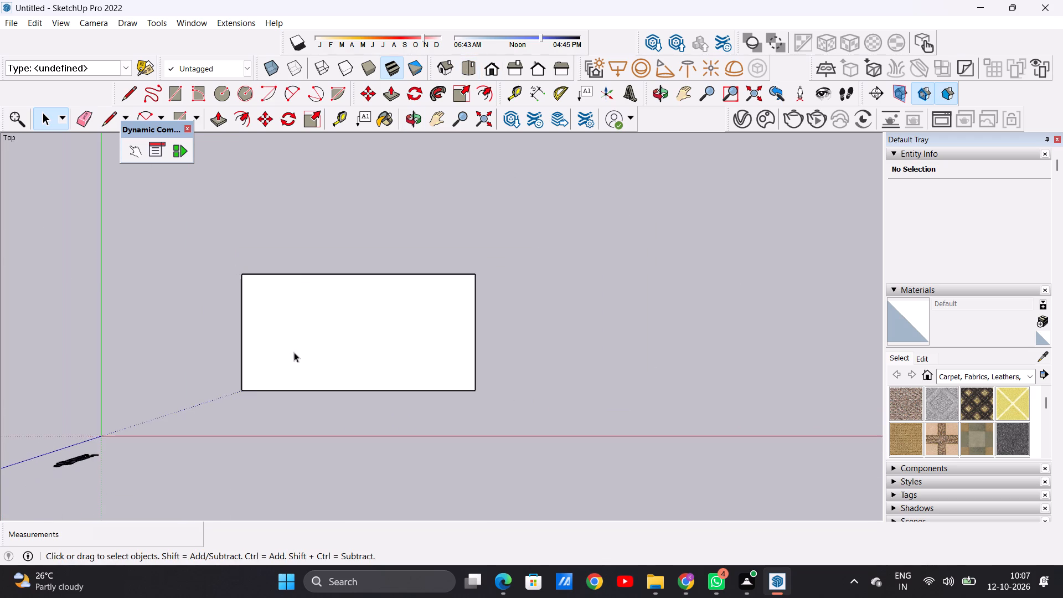
scroll(253, 394, "up", 5)
scroll(259, 396, "down", 2)
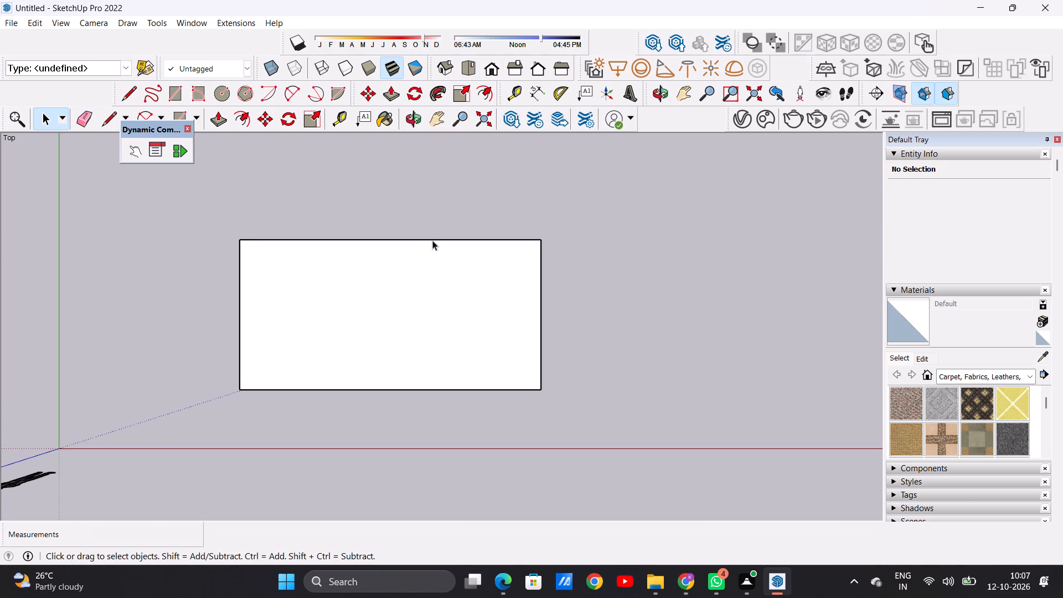
scroll(432, 240, "up", 1)
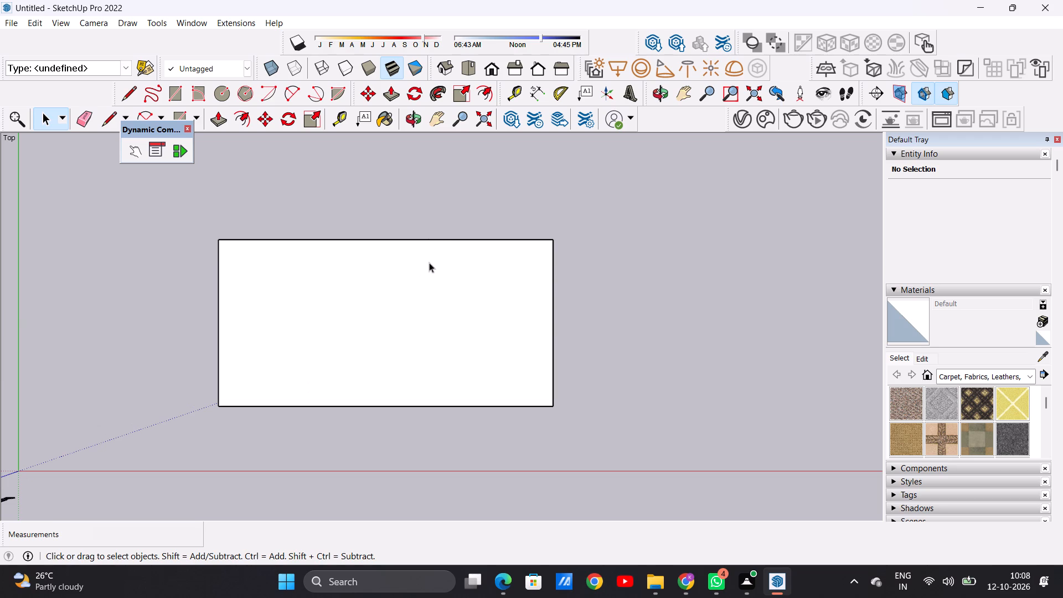
Offset the slab's top outline inward by about 10" to form a border around the perimeter.
scroll(318, 364, "up", 1)
key("o")
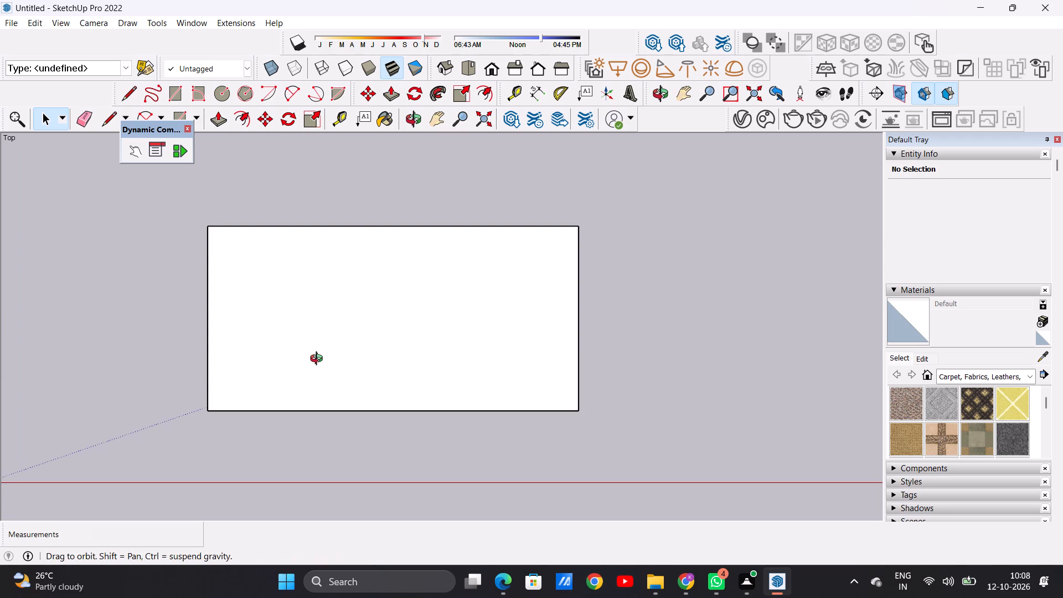
key("f")
left_click(293, 231)
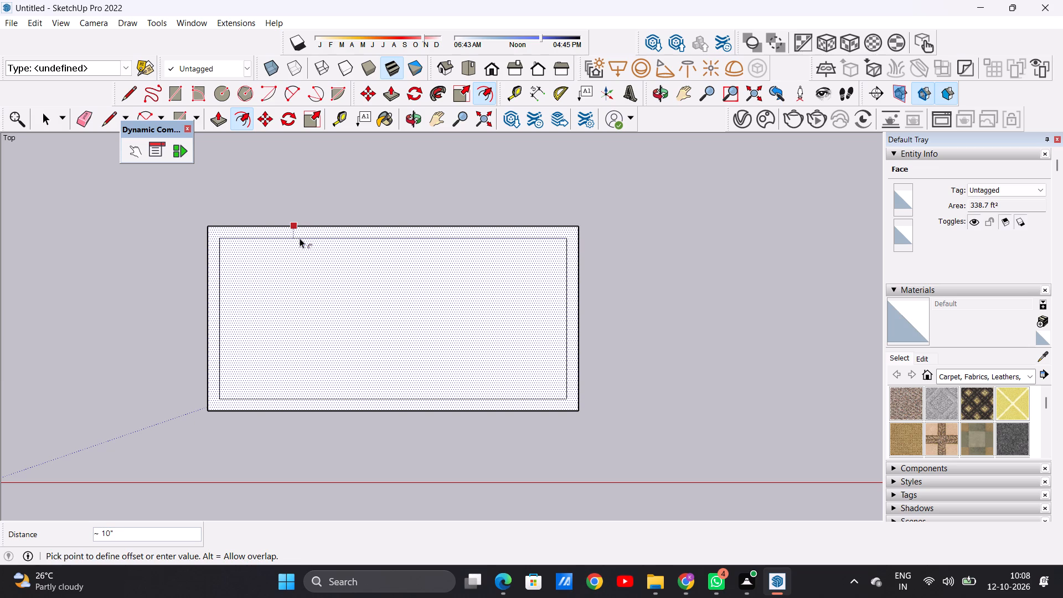
left_click(300, 238)
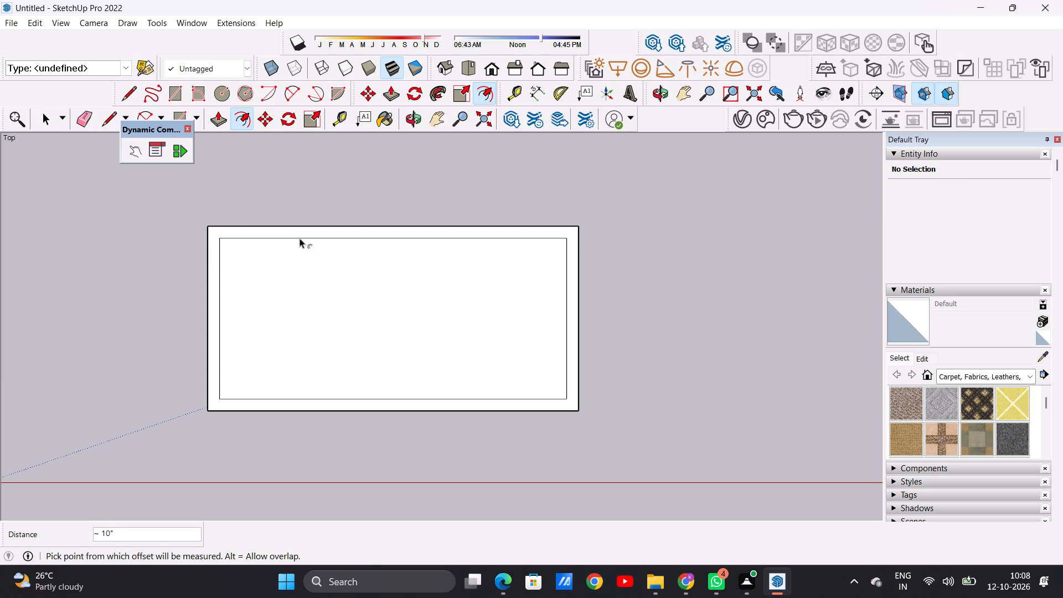
key("space")
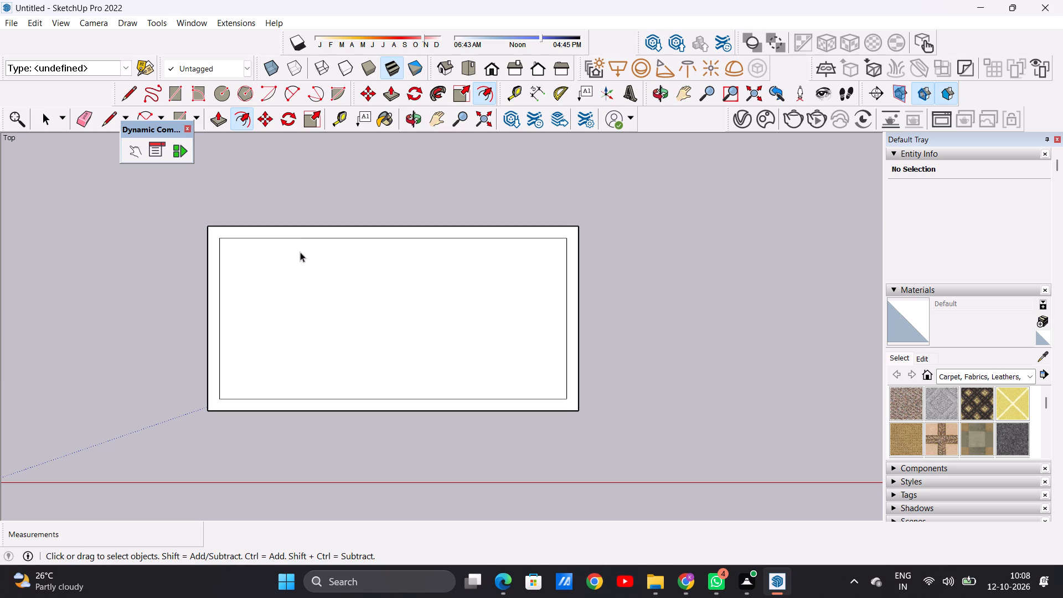
Examine the slab and its inset outline from oblique angles, and return to the top view.
scroll(309, 307, "down", 11)
scroll(292, 315, "up", 6)
scroll(416, 315, "up", 4)
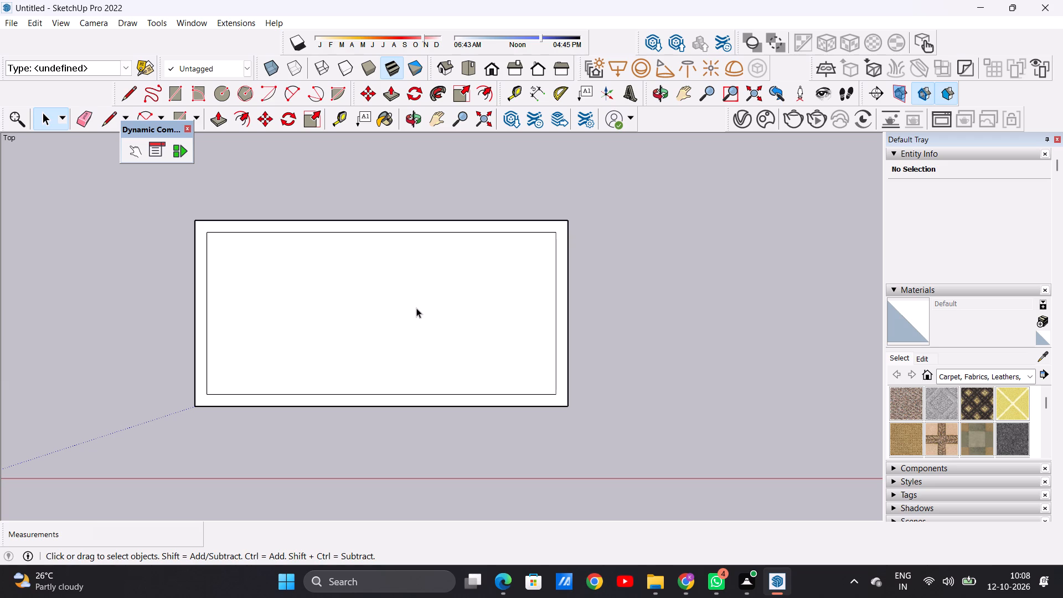
scroll(57, 489, "down", 16)
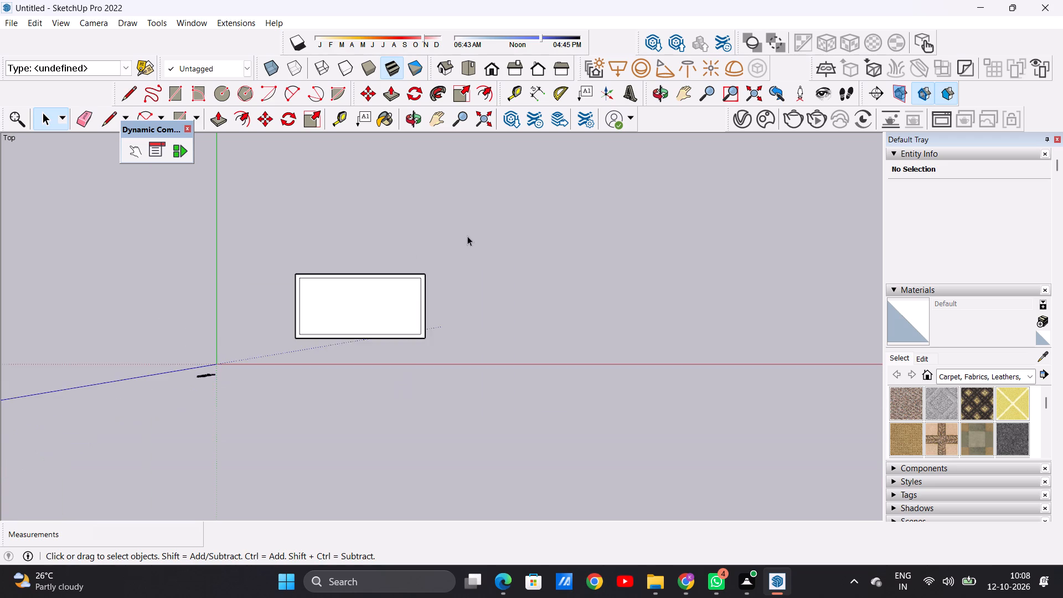
scroll(388, 300, "down", 1)
scroll(379, 291, "up", 6)
scroll(333, 285, "up", 7)
middle_click_drag(393, 362, 388, 243)
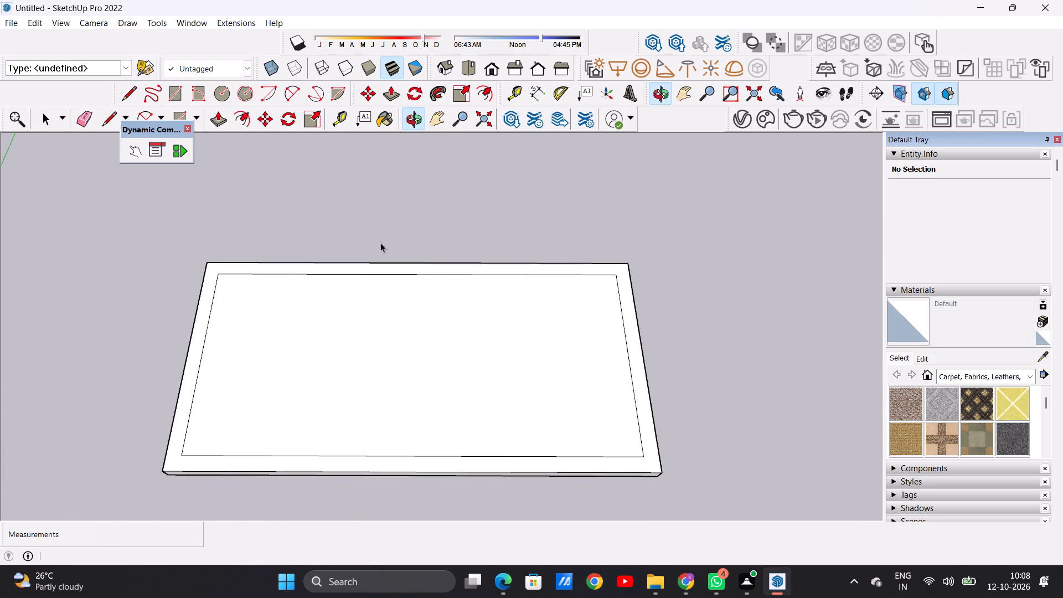
scroll(319, 284, "down", 6)
scroll(461, 353, "up", 4)
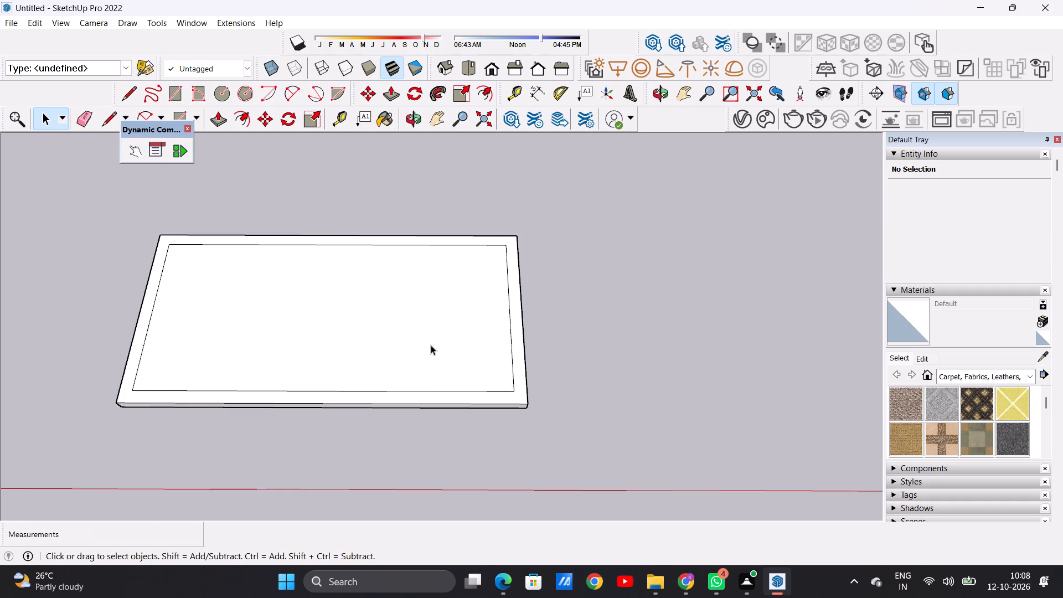
scroll(434, 335, "down", 7)
middle_click_drag(383, 308, 240, 446)
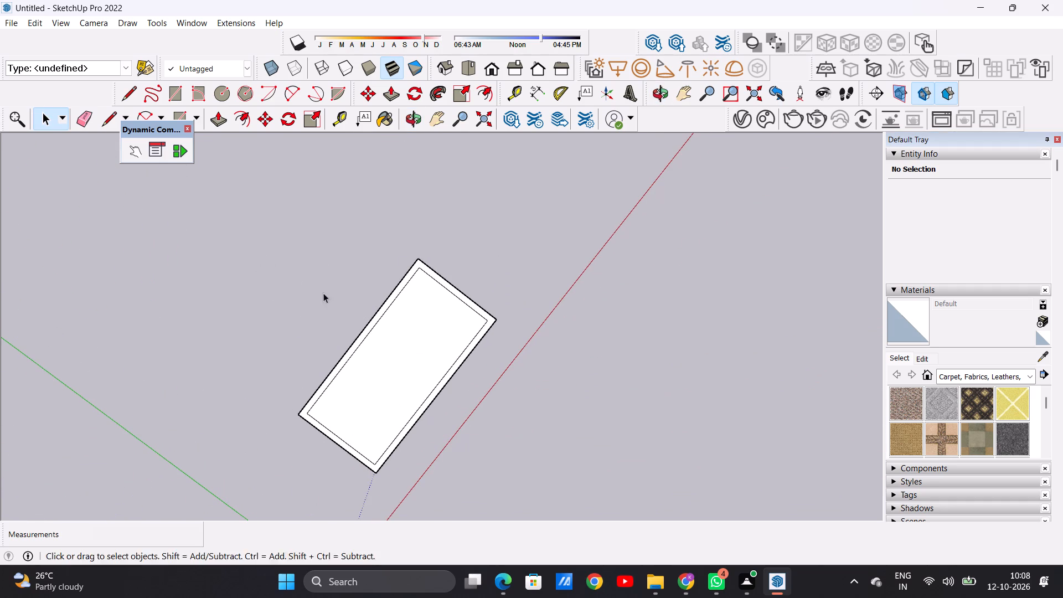
left_click(461, 68)
scroll(519, 301, "down", 1)
scroll(558, 321, "up", 1)
scroll(558, 321, "down", 1)
scroll(558, 321, "up", 2)
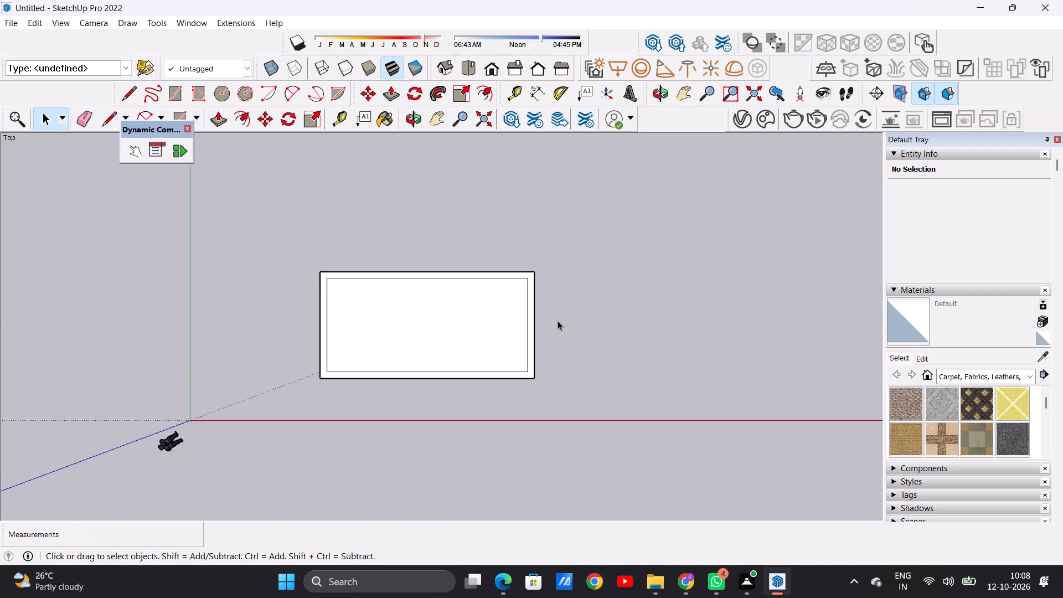
scroll(558, 321, "up", 2)
scroll(465, 326, "up", 4)
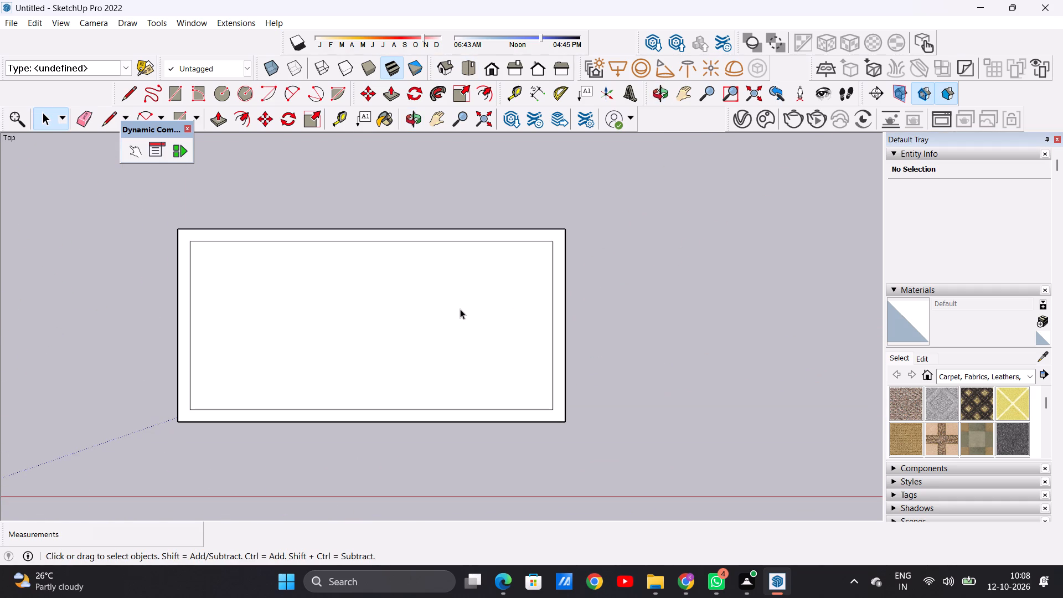
Push/Pull the perimeter border face up about 9' 1" to raise the walls around the slab.
key("p")
left_click(559, 360)
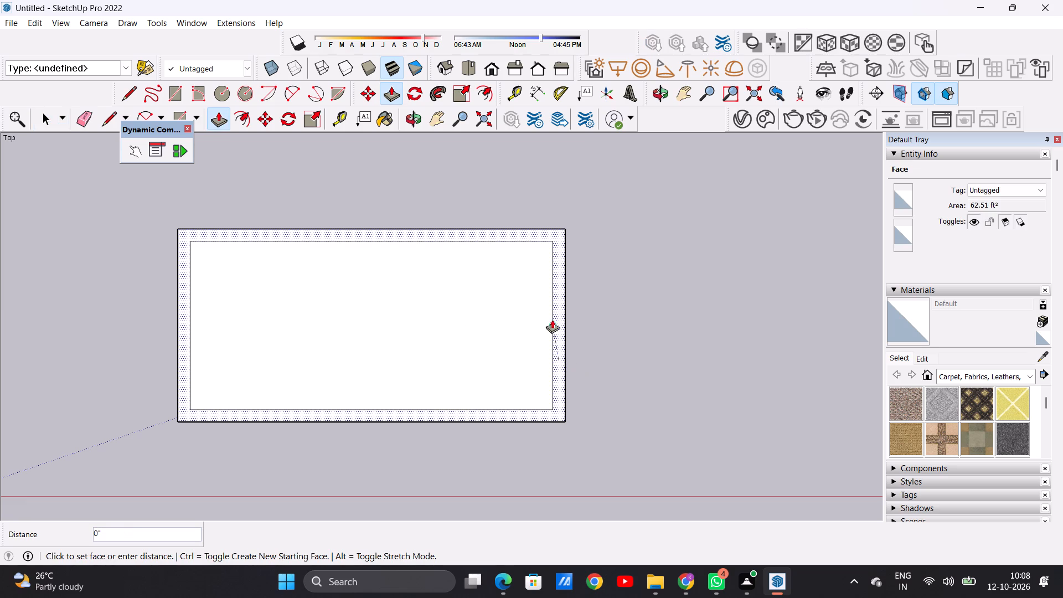
left_click(586, 312)
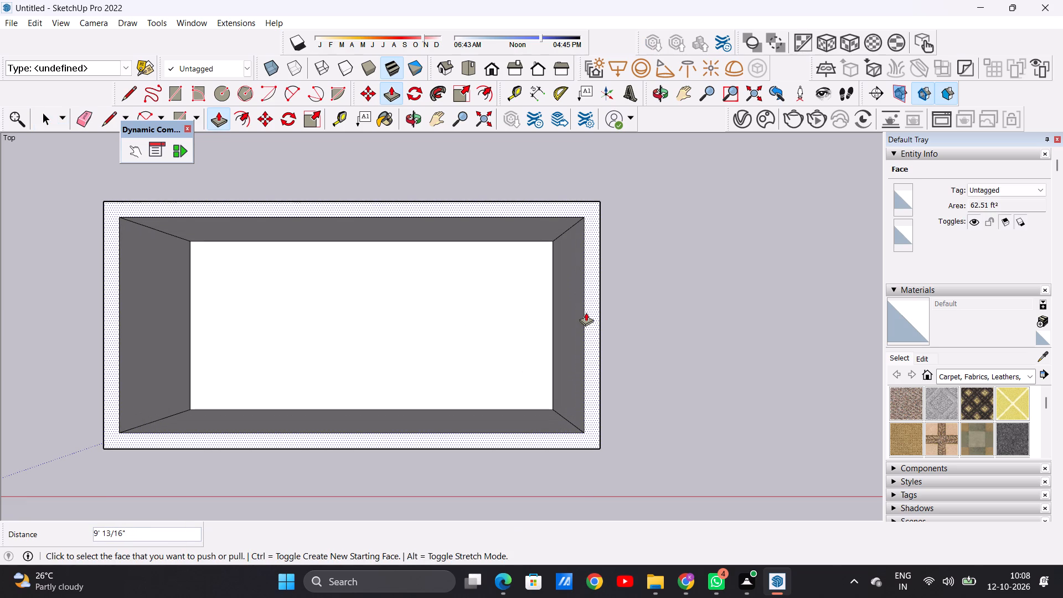
key("space")
middle_click_drag(507, 435, 519, 262)
scroll(440, 341, "down", 8)
scroll(435, 396, "up", 1)
middle_click_drag(435, 388, 420, 236)
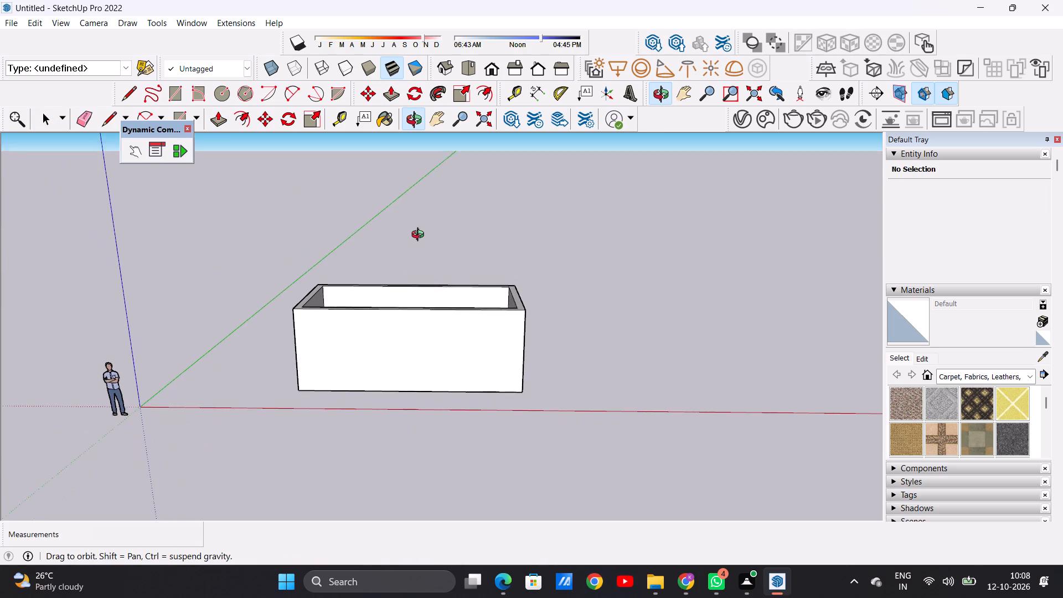
middle_click_drag(420, 236, 422, 236)
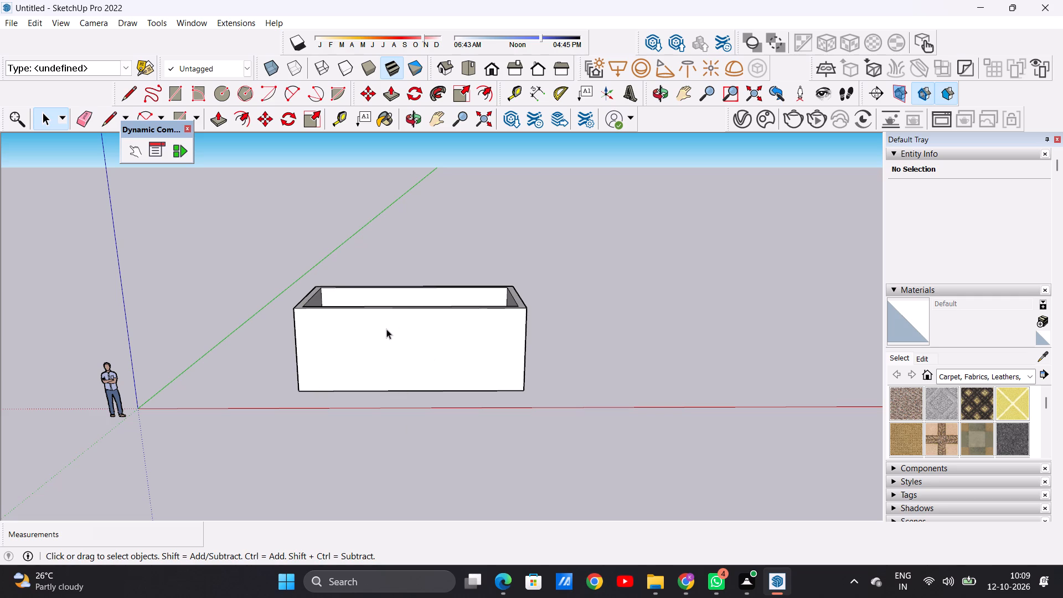
Undo the Push/Pull that raised the perimeter walls.
key("ctrl+z")
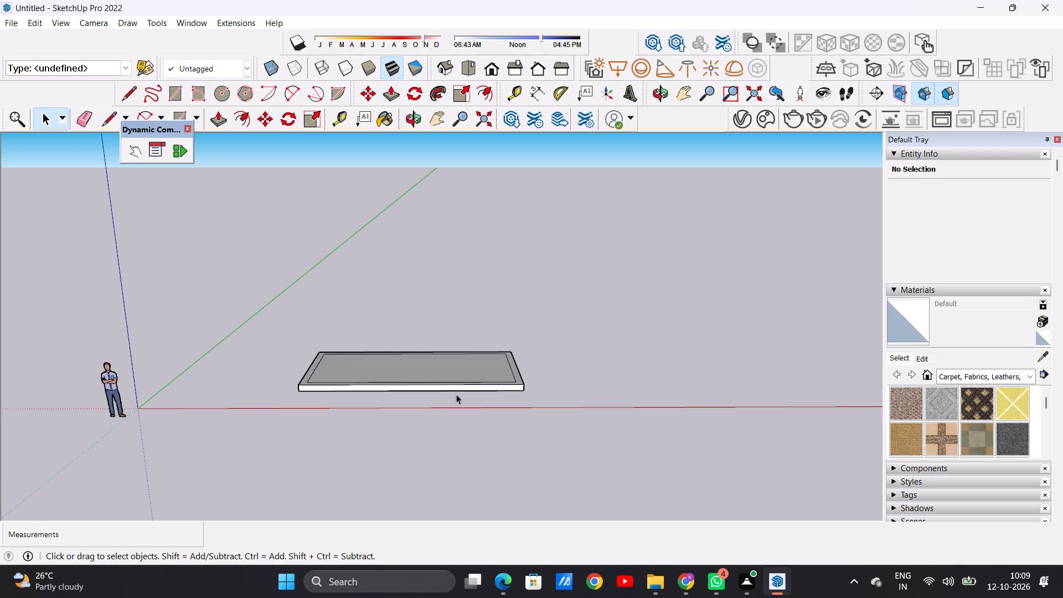
In top view, draw a line straight across the front border strip, from the inset outline to the slab's outer edge, slightly left of centre.
scroll(455, 393, "down", 6)
middle_click_drag(442, 369, 428, 536)
middle_click_drag(442, 285, 490, 438)
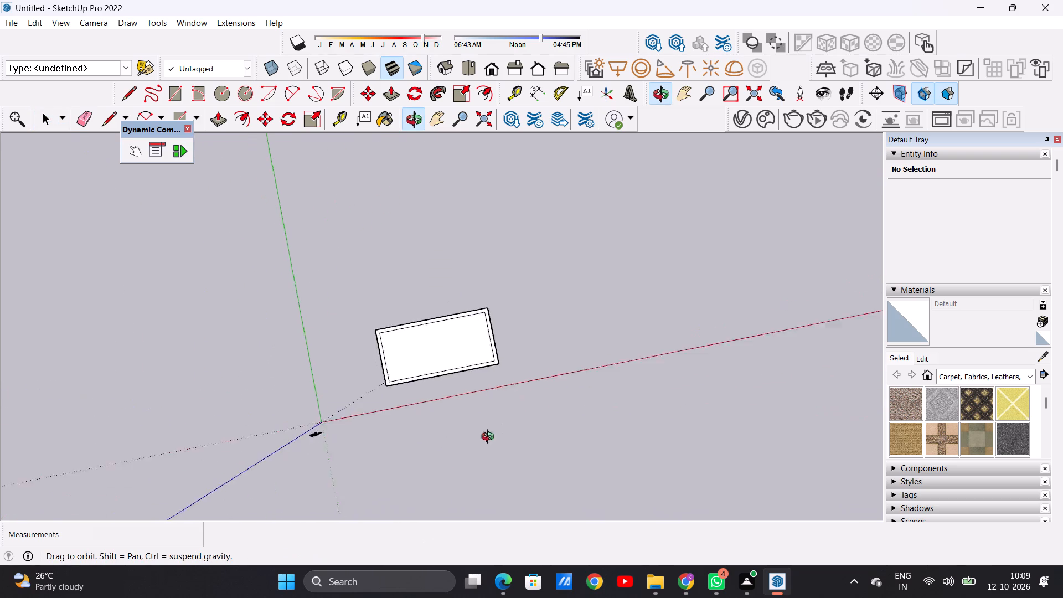
middle_click_drag(490, 438, 431, 445)
left_click(470, 67)
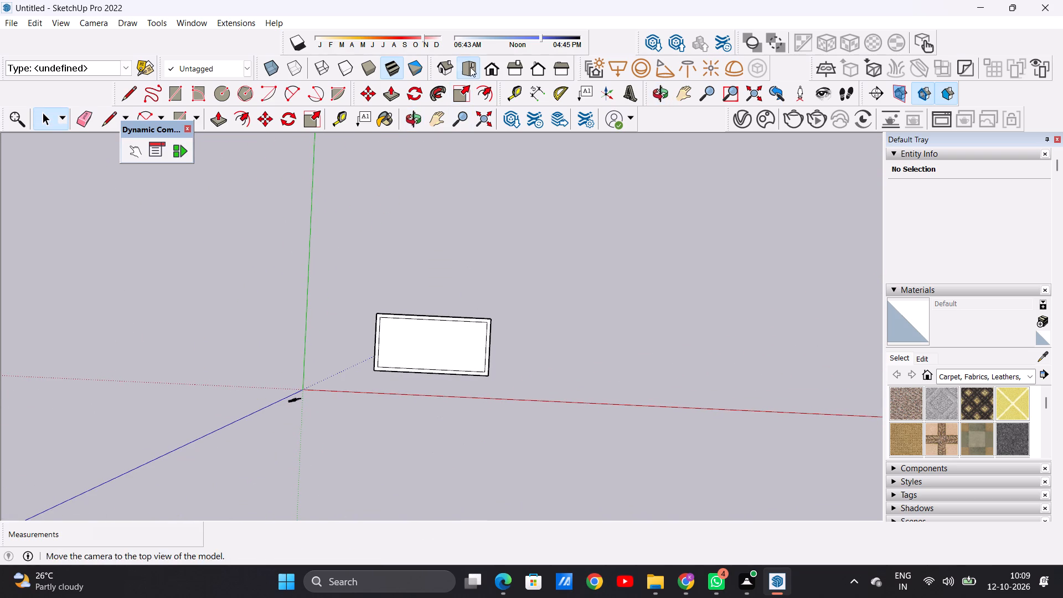
scroll(540, 338, "up", 9)
scroll(478, 284, "up", 5)
scroll(503, 338, "down", 6)
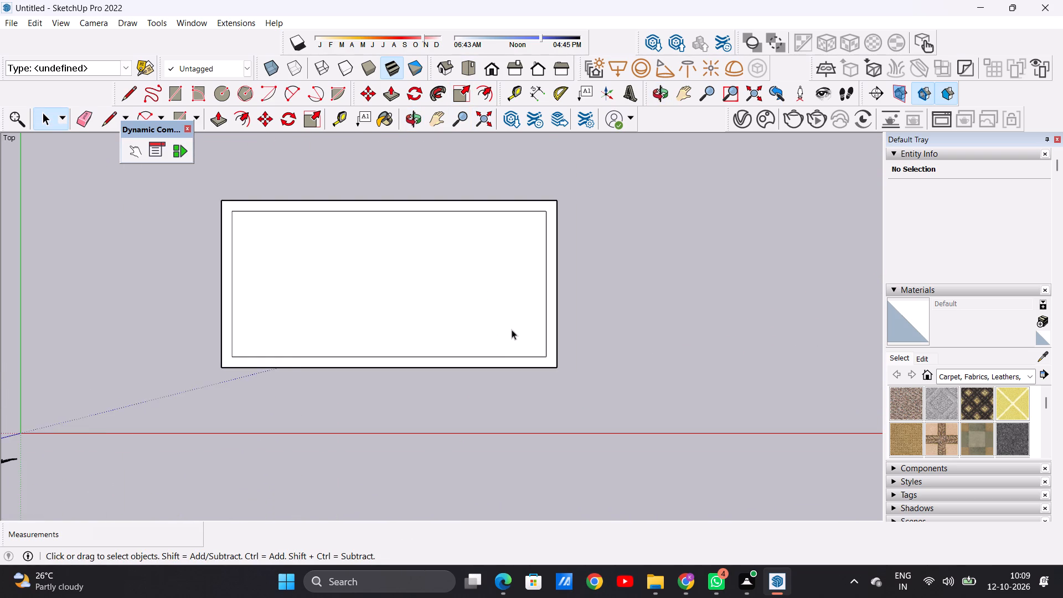
scroll(517, 333, "down", 5)
scroll(523, 298, "up", 9)
key("l")
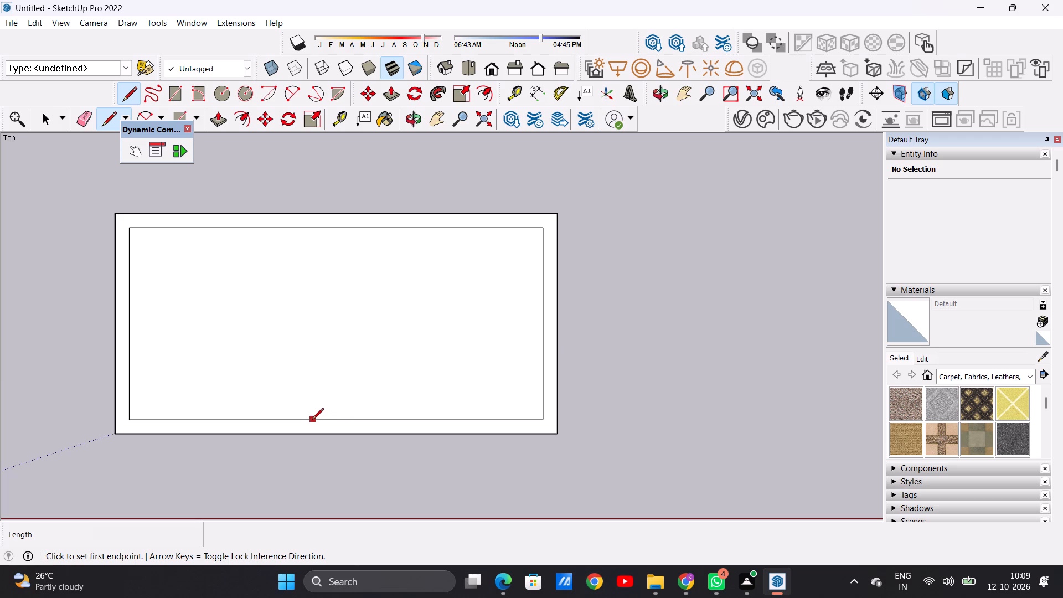
left_click(312, 420)
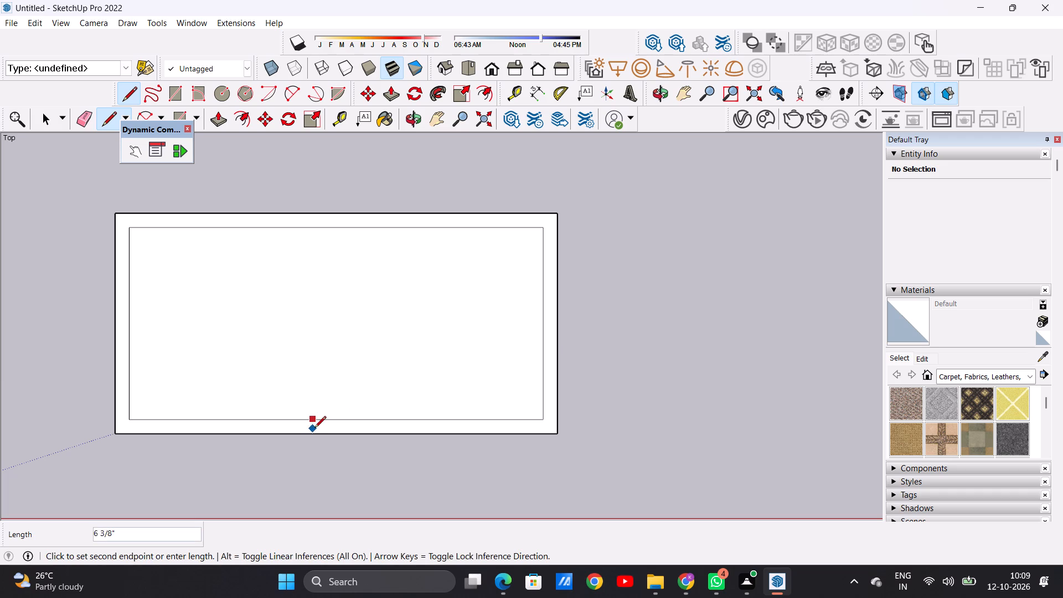
left_click(314, 437)
key("space")
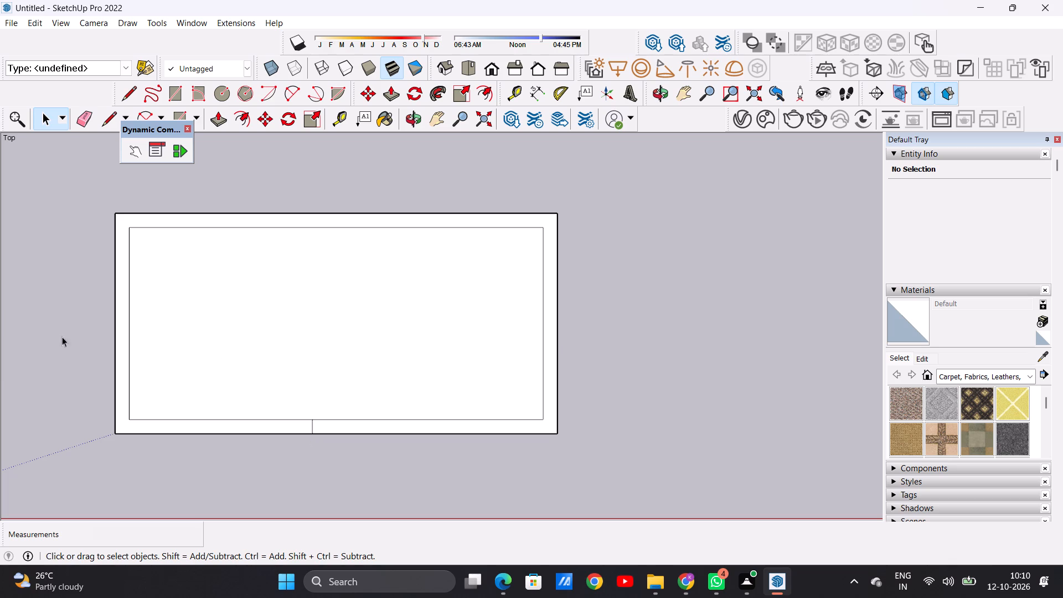
Examine the slab and its divided front border from above and from oblique angles, and return to the top view.
scroll(432, 383, "down", 5)
scroll(381, 386, "up", 7)
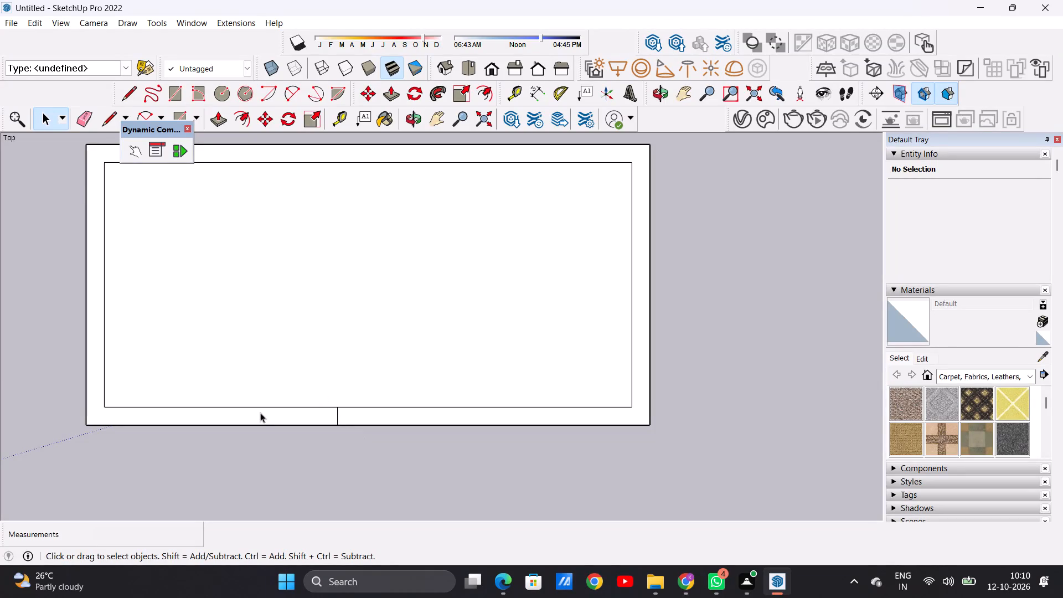
scroll(260, 417, "down", 4)
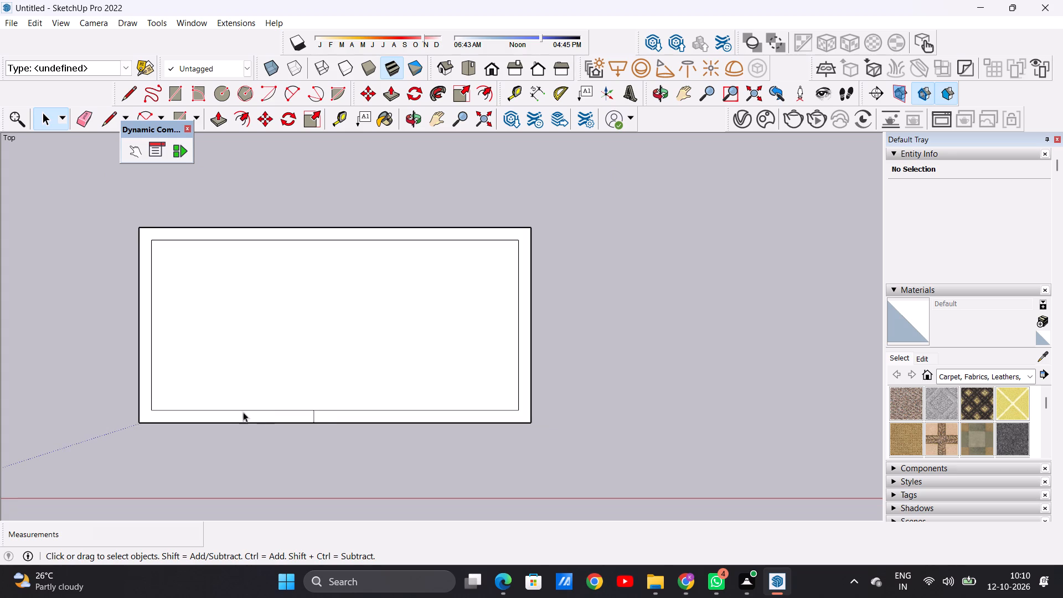
scroll(373, 364, "down", 12)
scroll(442, 341, "up", 3)
scroll(440, 341, "down", 1)
scroll(440, 341, "up", 6)
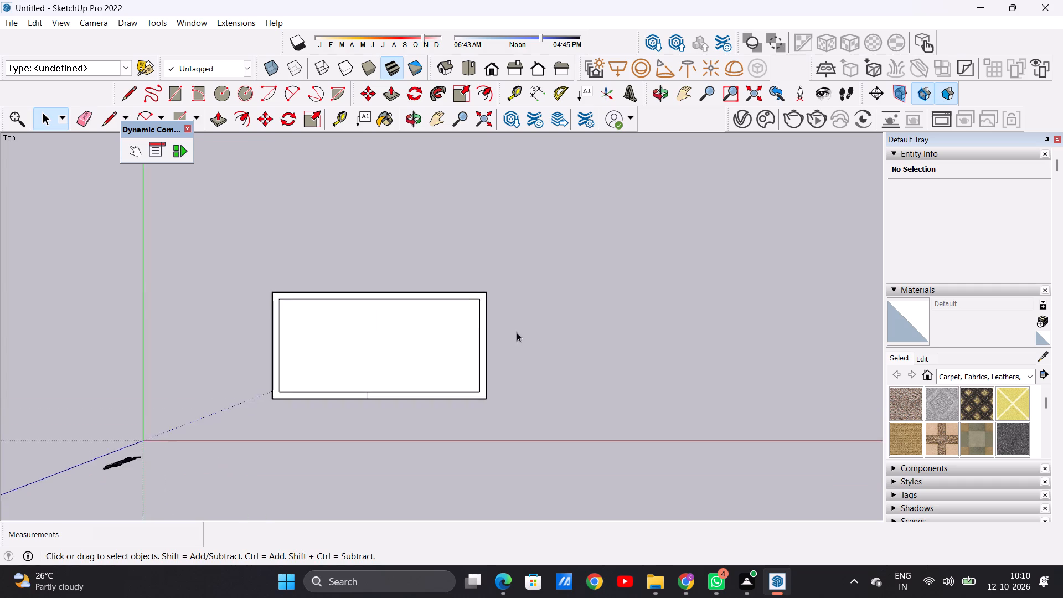
scroll(517, 332, "up", 4)
scroll(411, 321, "down", 9)
scroll(148, 362, "up", 5)
scroll(579, 360, "up", 3)
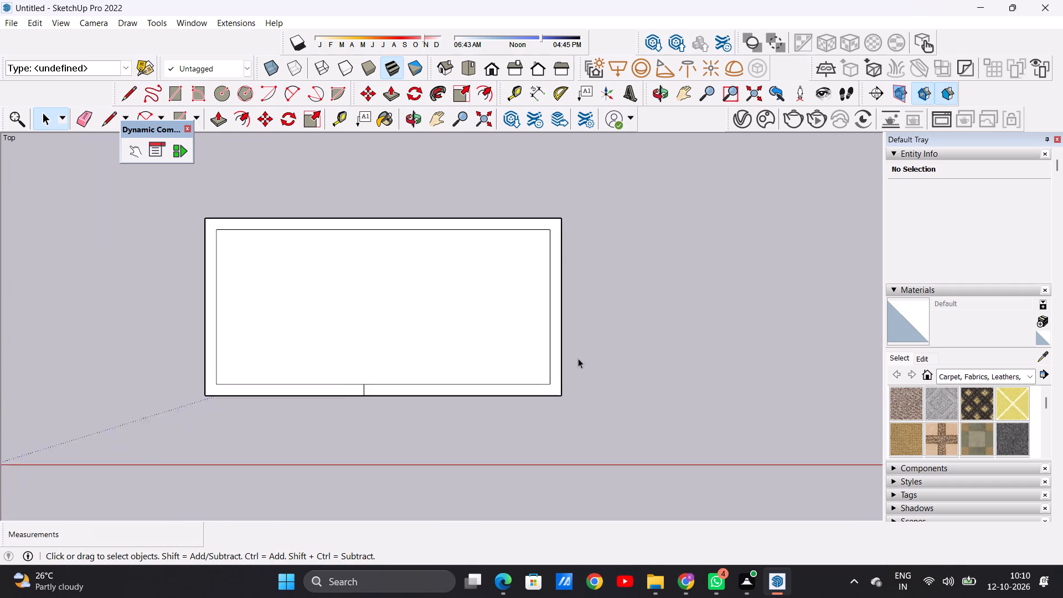
scroll(578, 358, "up", 4)
middle_click_drag(549, 491, 555, 360)
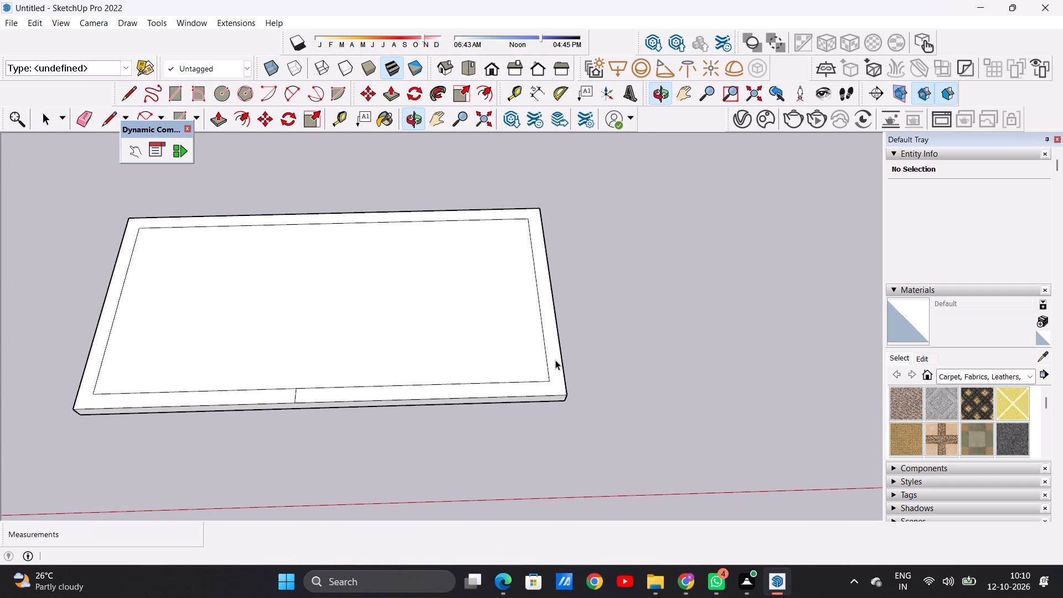
scroll(565, 373, "down", 4)
scroll(561, 286, "up", 2)
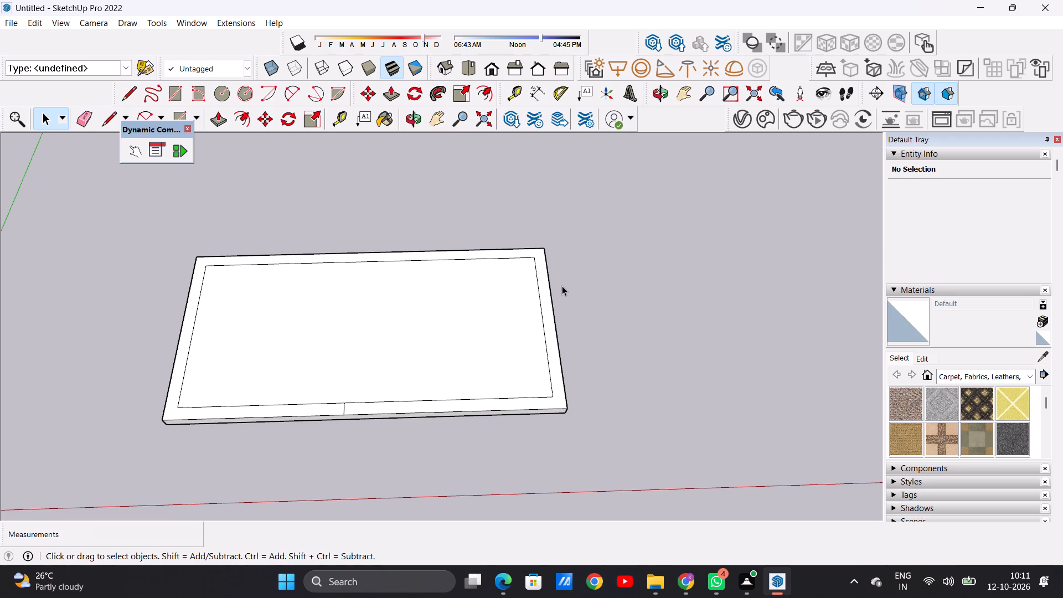
scroll(441, 343, "down", 6)
scroll(482, 329, "up", 6)
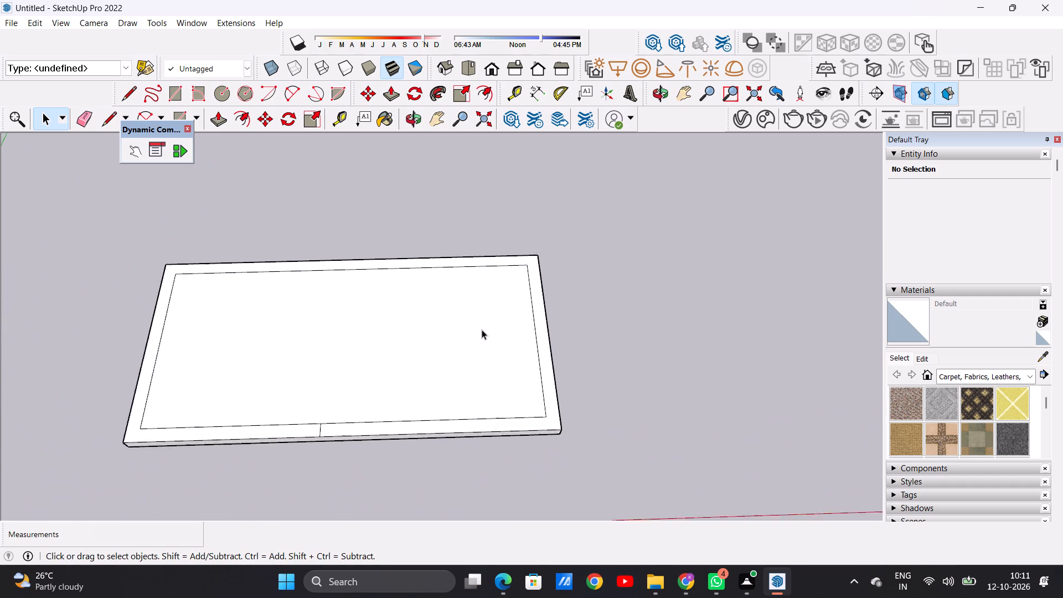
scroll(482, 329, "up", 1)
scroll(488, 307, "down", 5)
middle_click_drag(488, 307, 458, 392)
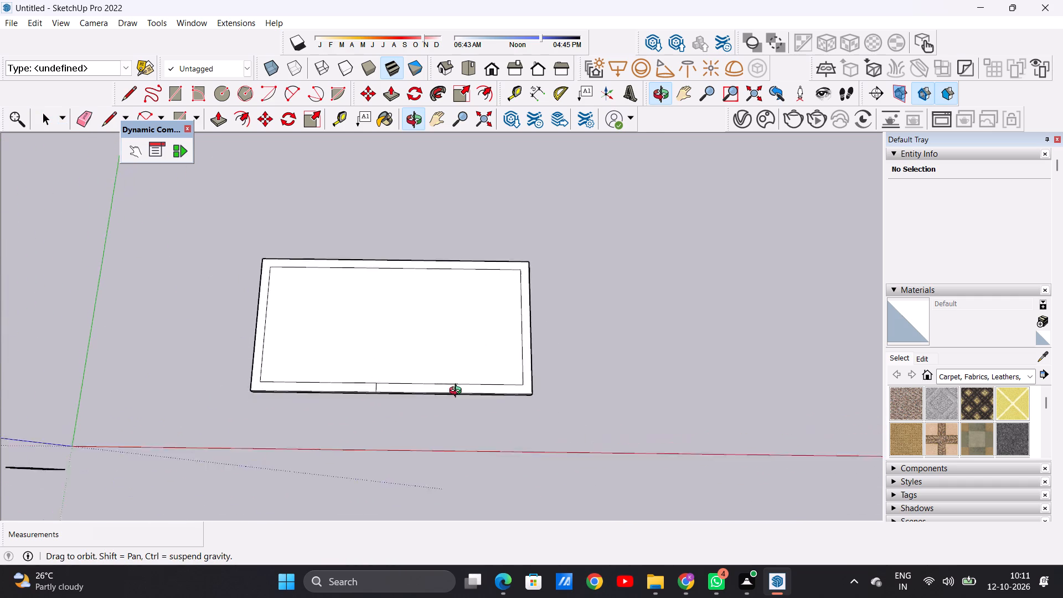
middle_click_drag(458, 392, 437, 415)
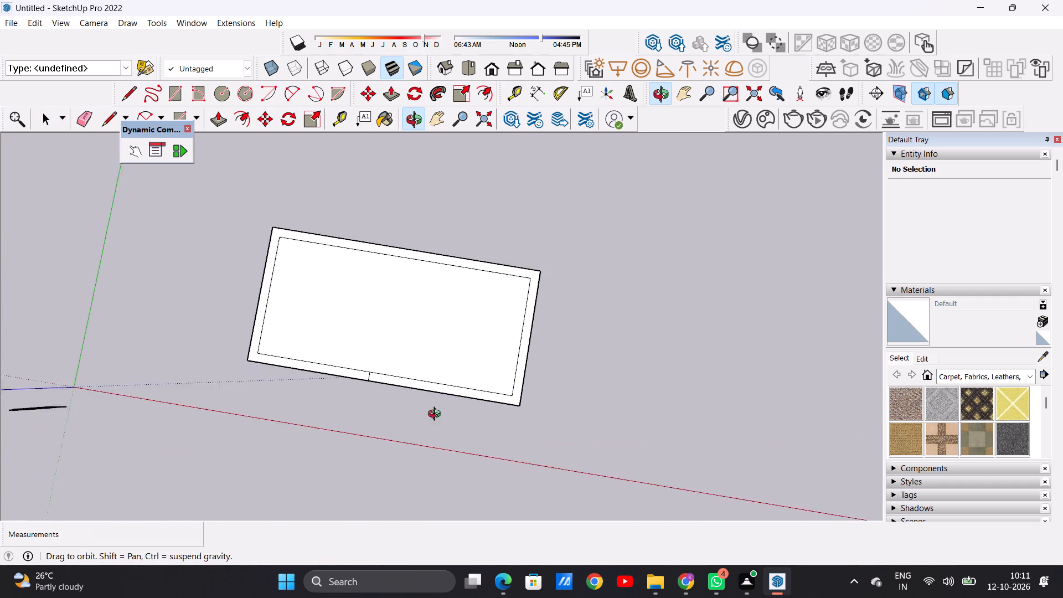
middle_click_drag(437, 415, 462, 310)
scroll(271, 299, "up", 2)
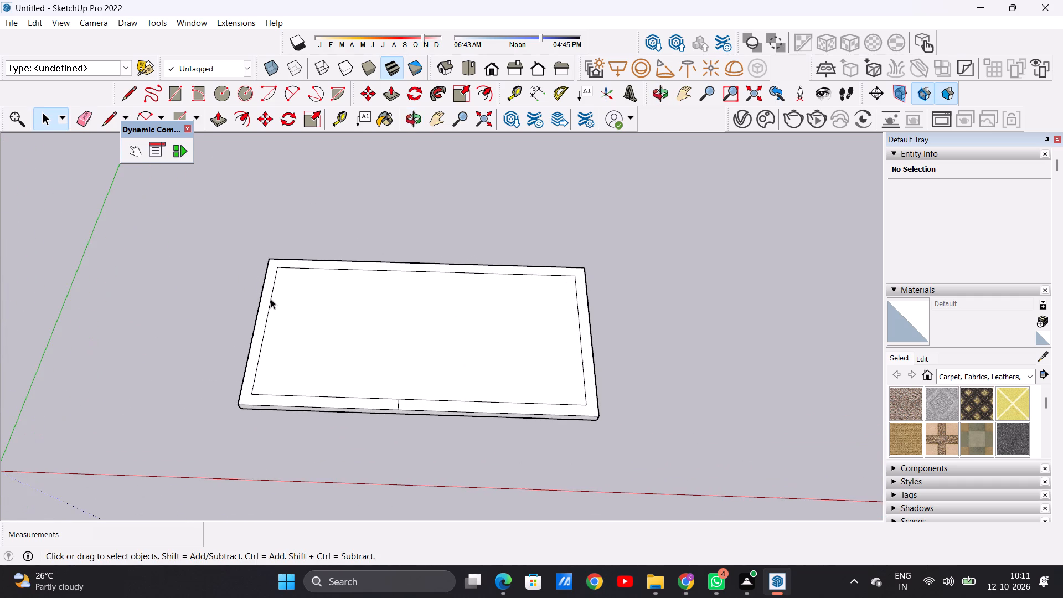
scroll(271, 299, "up", 1)
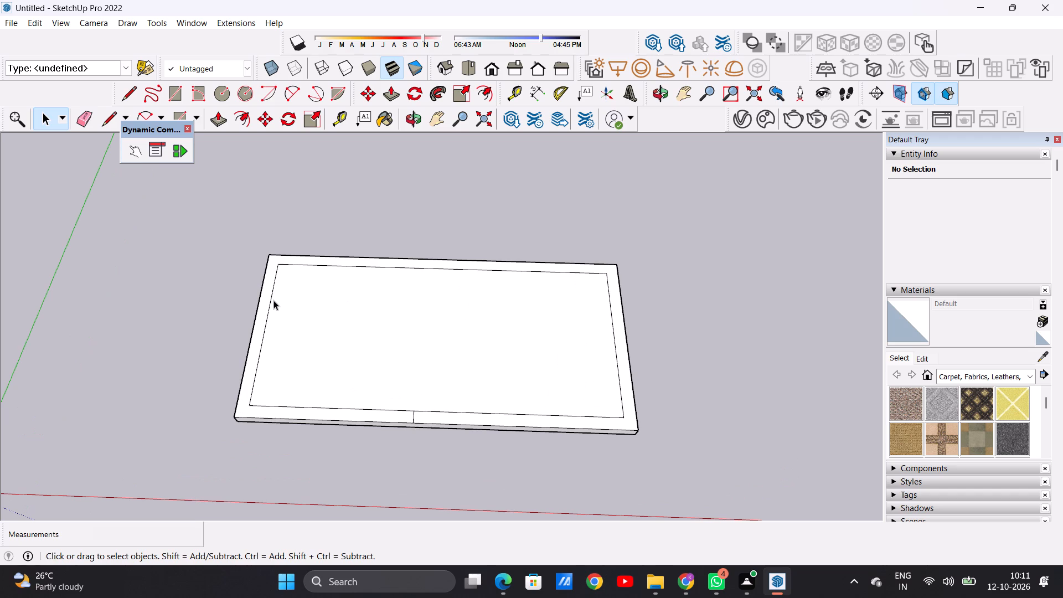
scroll(284, 318, "down", 2)
scroll(302, 318, "up", 1)
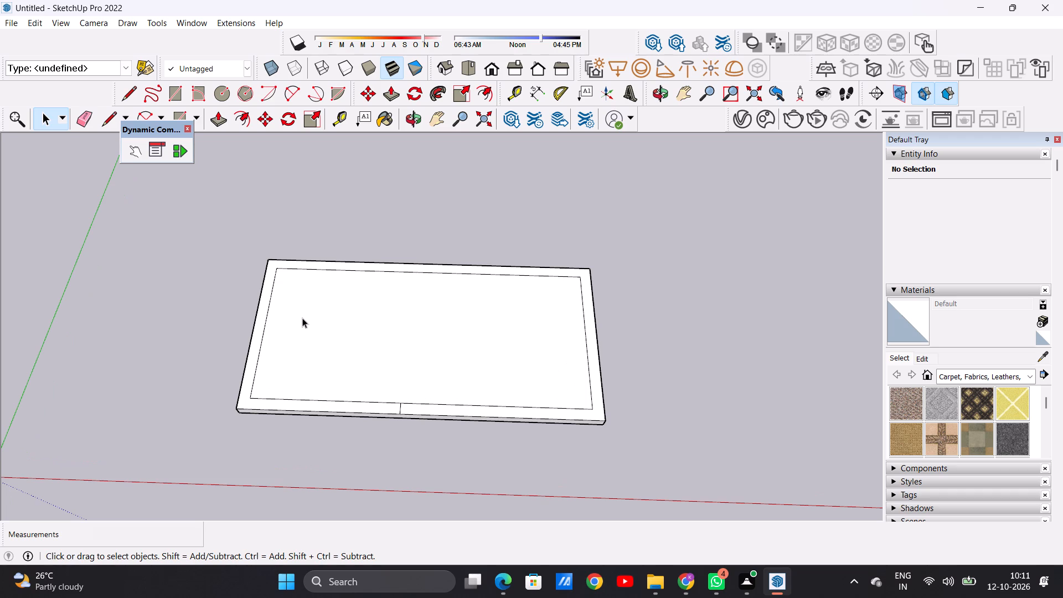
scroll(378, 264, "down", 3)
scroll(333, 270, "up", 3)
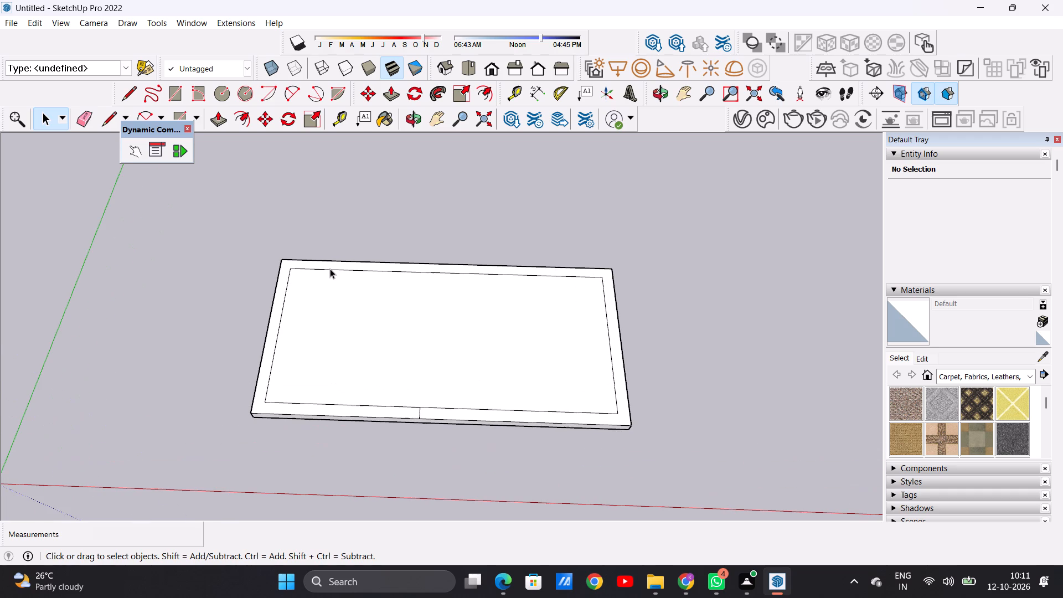
scroll(380, 322, "down", 1)
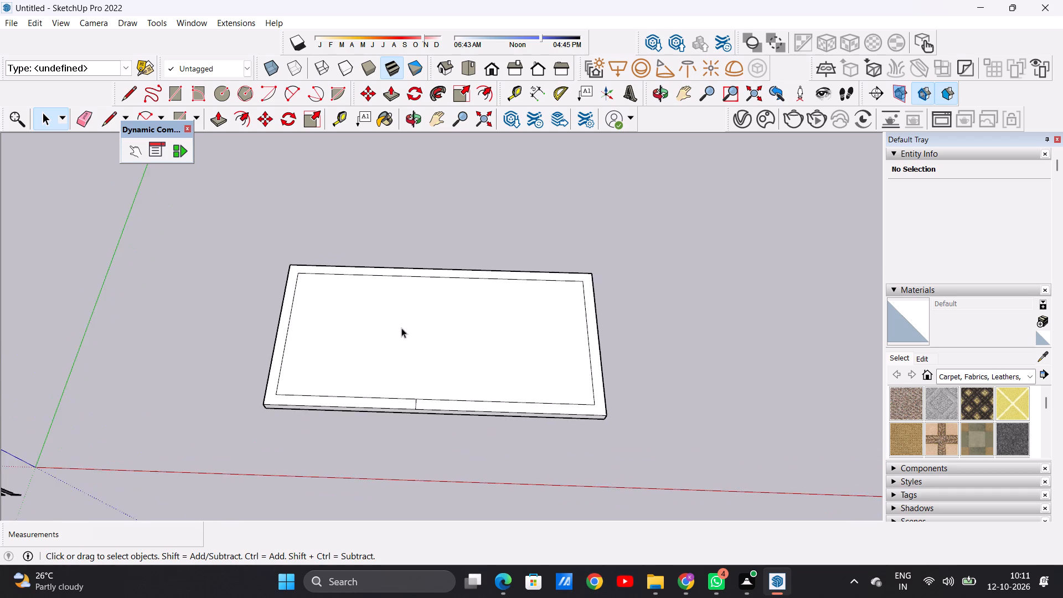
scroll(401, 328, "down", 2)
scroll(520, 446, "up", 5)
middle_click_drag(494, 362, 504, 455)
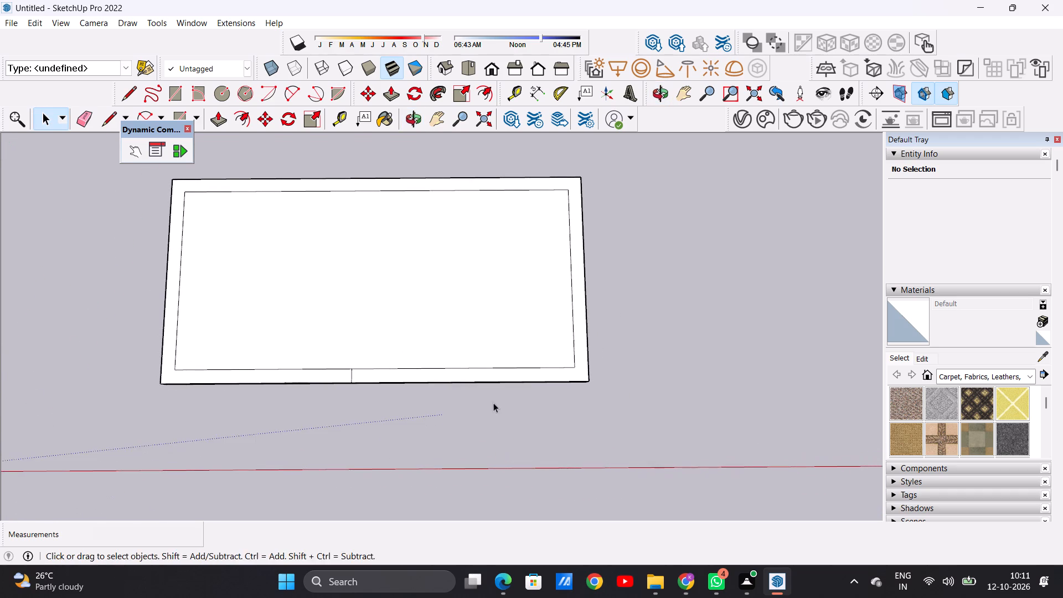
middle_click_drag(477, 356, 421, 384)
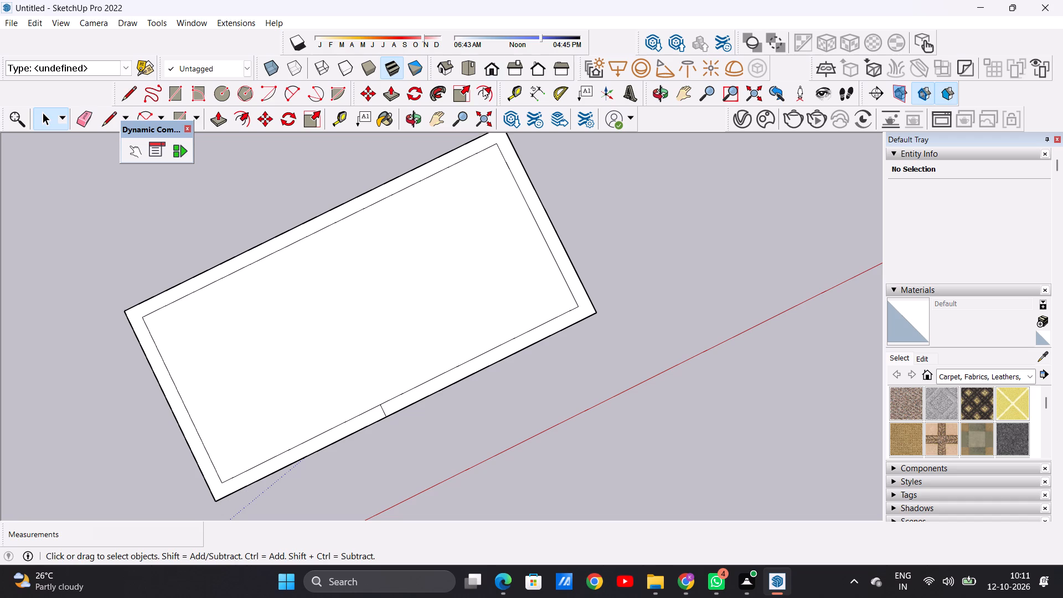
left_click(463, 76)
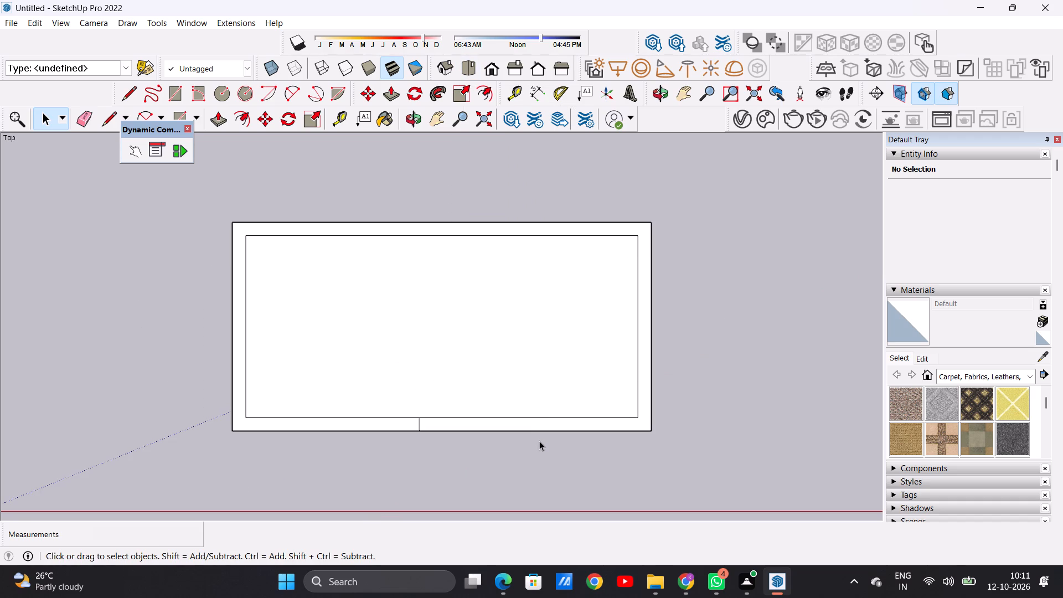
scroll(539, 441, "up", 3)
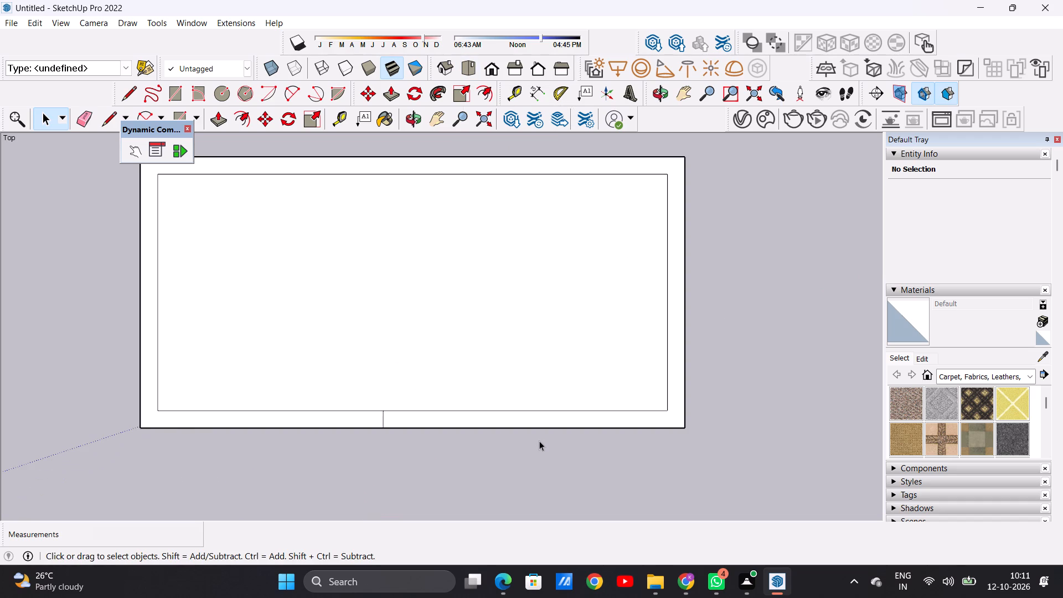
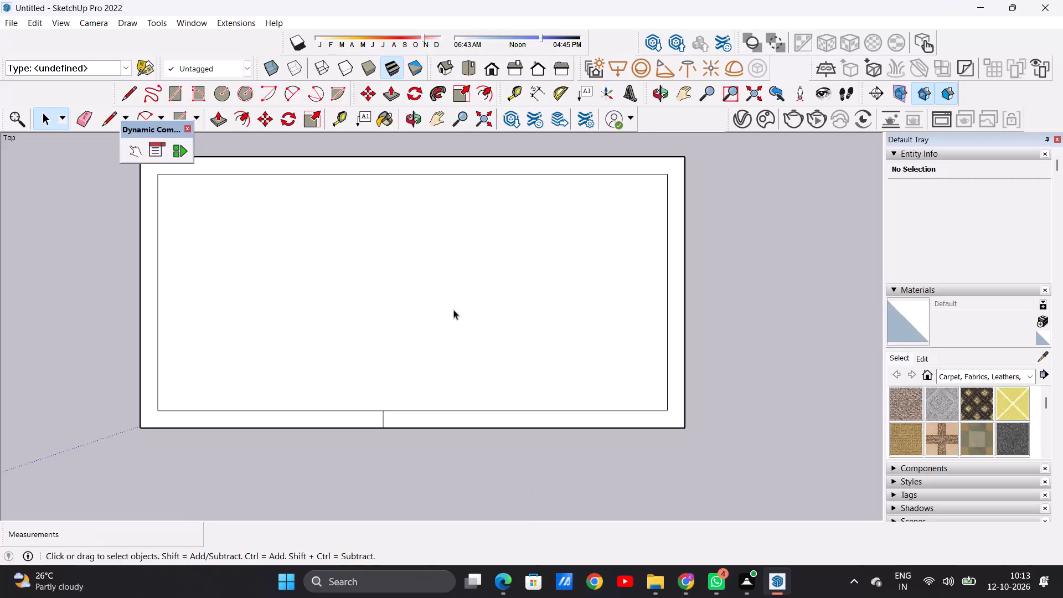
Undo the line dividing the front border strip slightly left of centre.
scroll(454, 326, "down", 13)
scroll(488, 340, "up", 8)
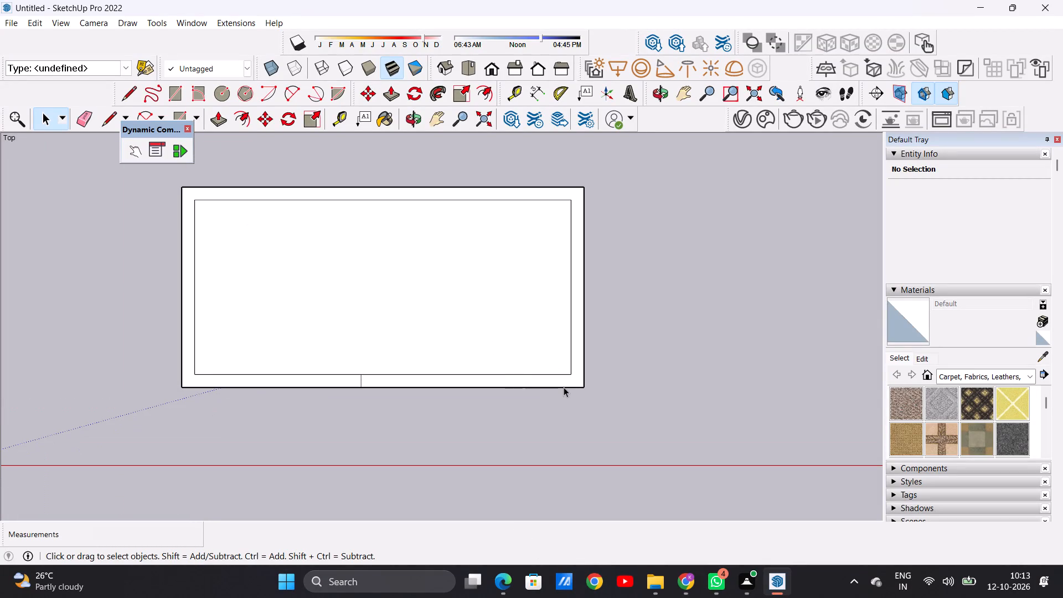
key("l")
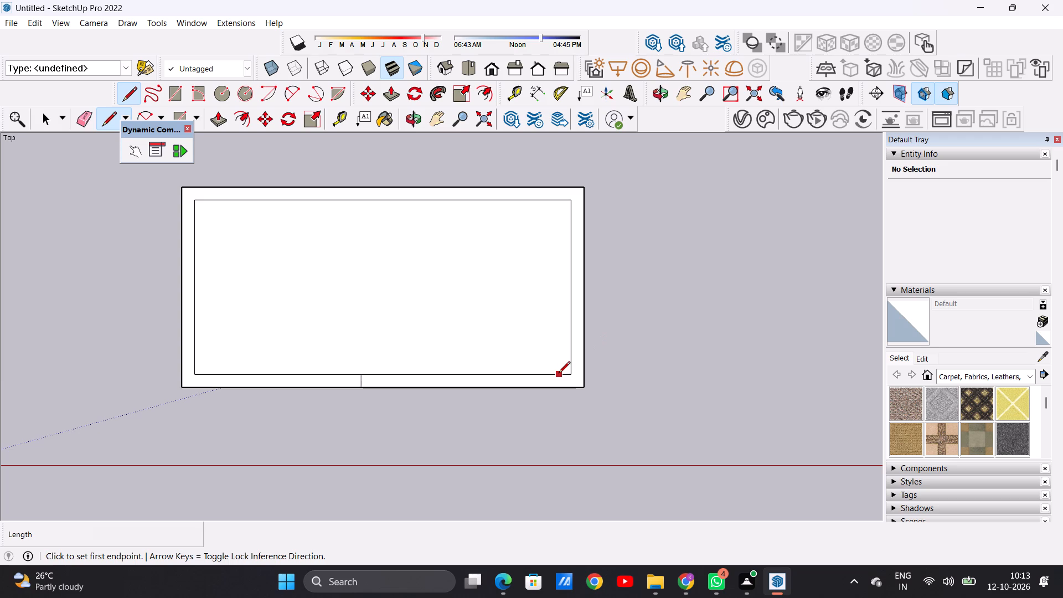
scroll(590, 374, "up", 7)
scroll(611, 365, "down", 2)
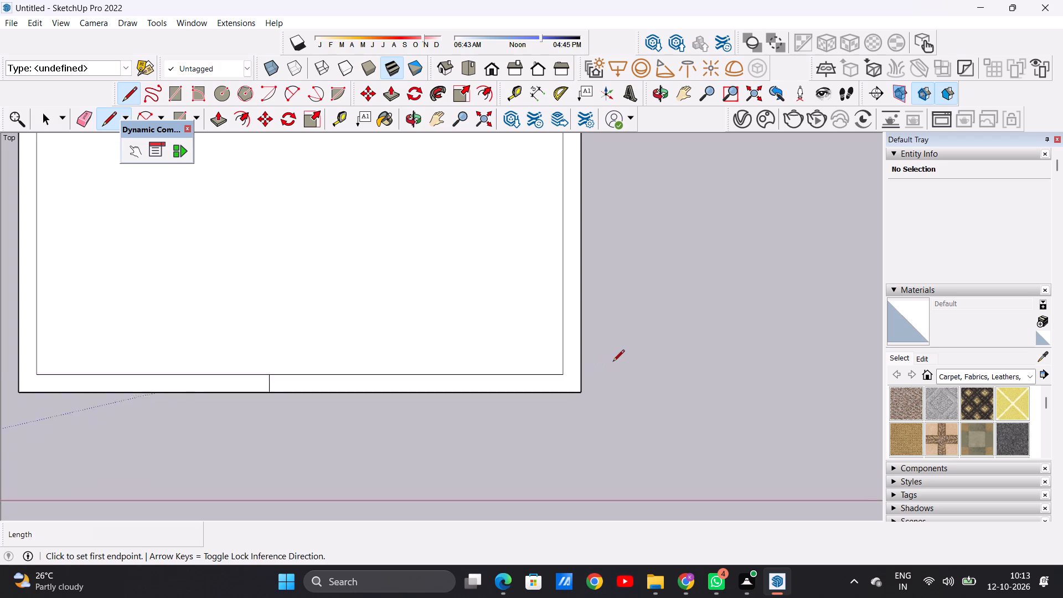
scroll(613, 362, "down", 6)
key("space")
key("ctrl+z")
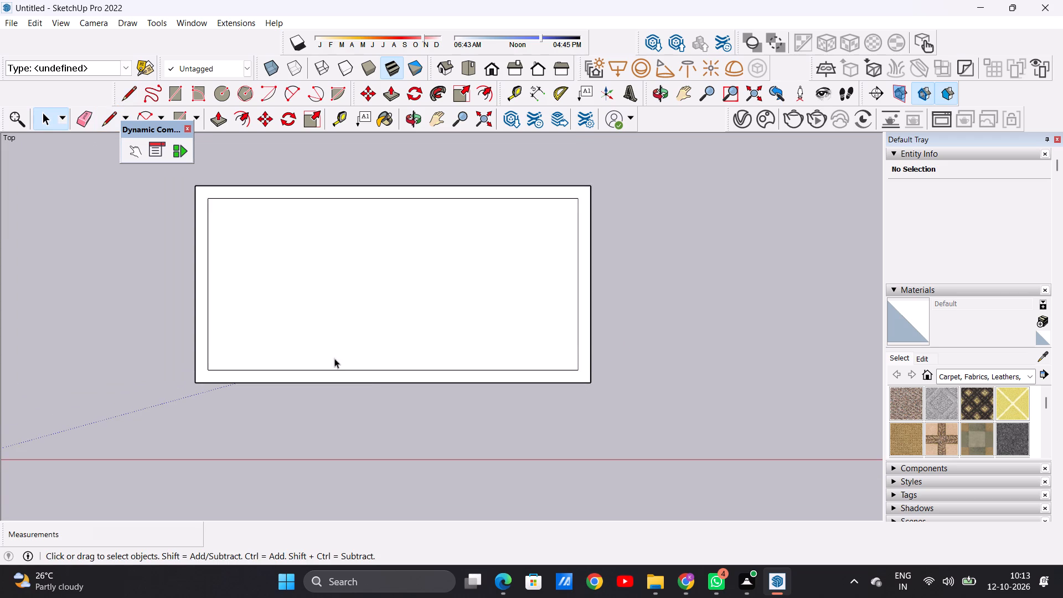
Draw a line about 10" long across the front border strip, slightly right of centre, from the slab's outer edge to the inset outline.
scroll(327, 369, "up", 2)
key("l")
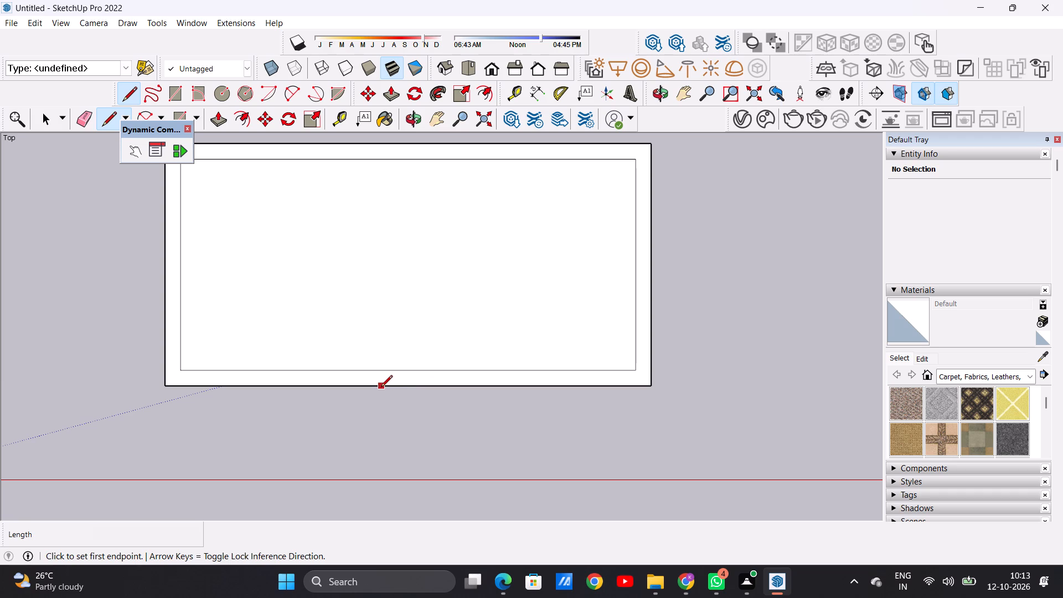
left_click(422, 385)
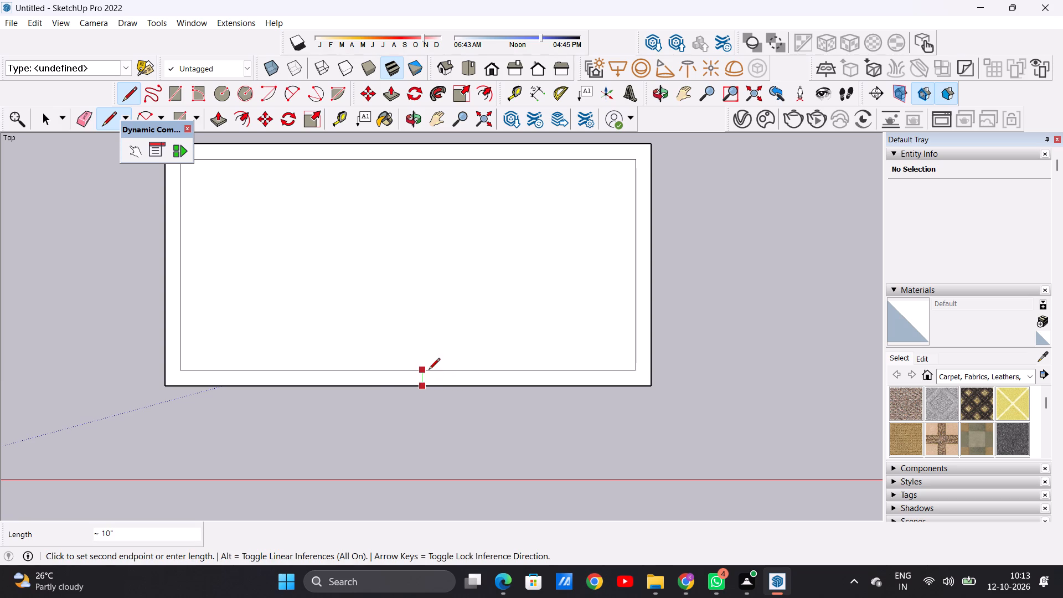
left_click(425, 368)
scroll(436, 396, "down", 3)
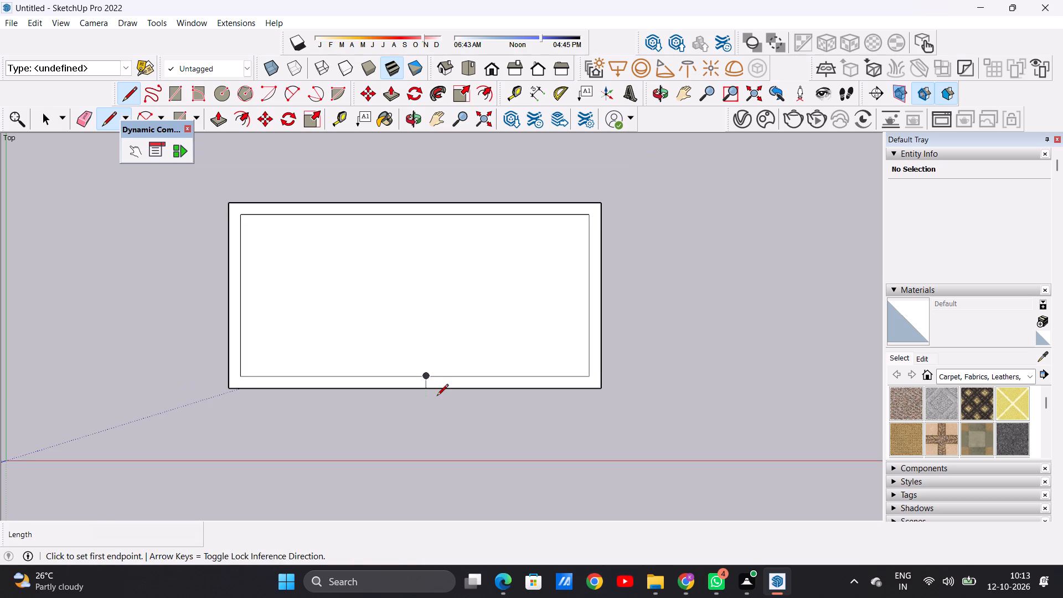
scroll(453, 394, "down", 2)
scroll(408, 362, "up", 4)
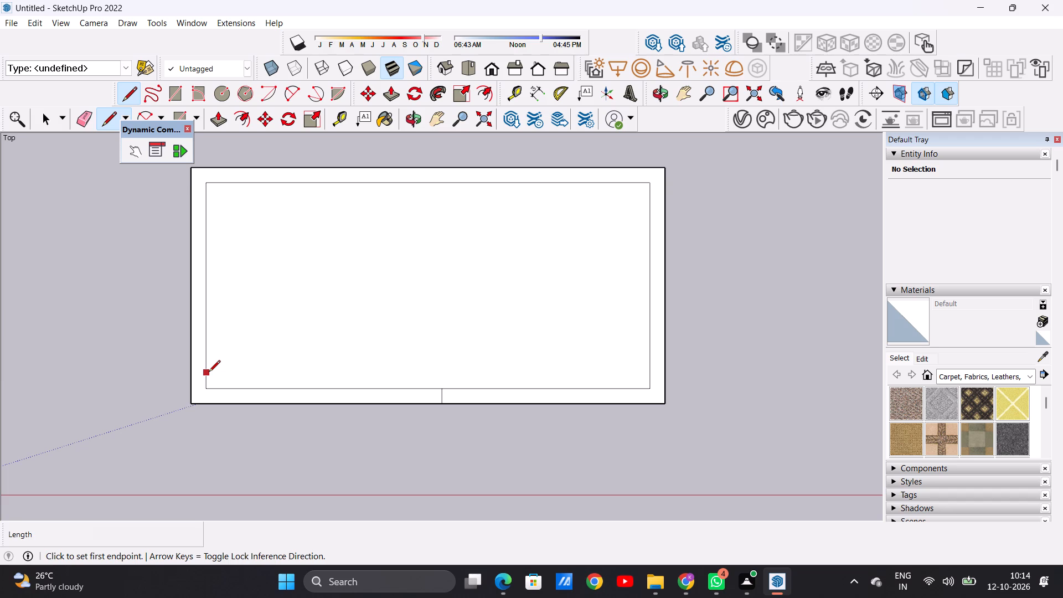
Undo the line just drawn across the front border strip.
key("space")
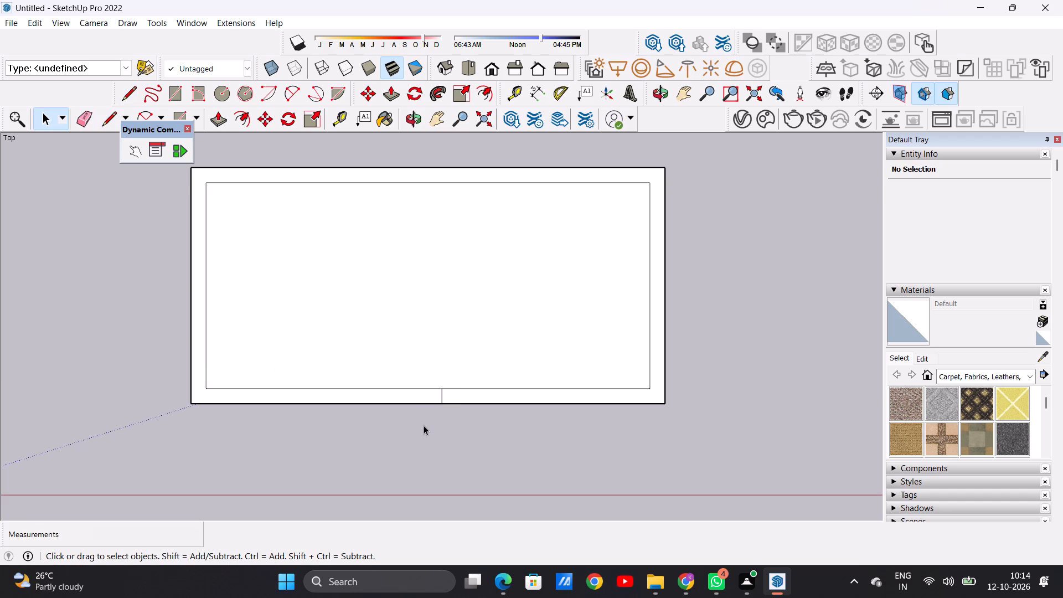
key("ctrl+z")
Draw two closely spaced parallel lines about 24' 4 13/16" long across the middle of the inner floor, between the inset outline's short sides.
key("l")
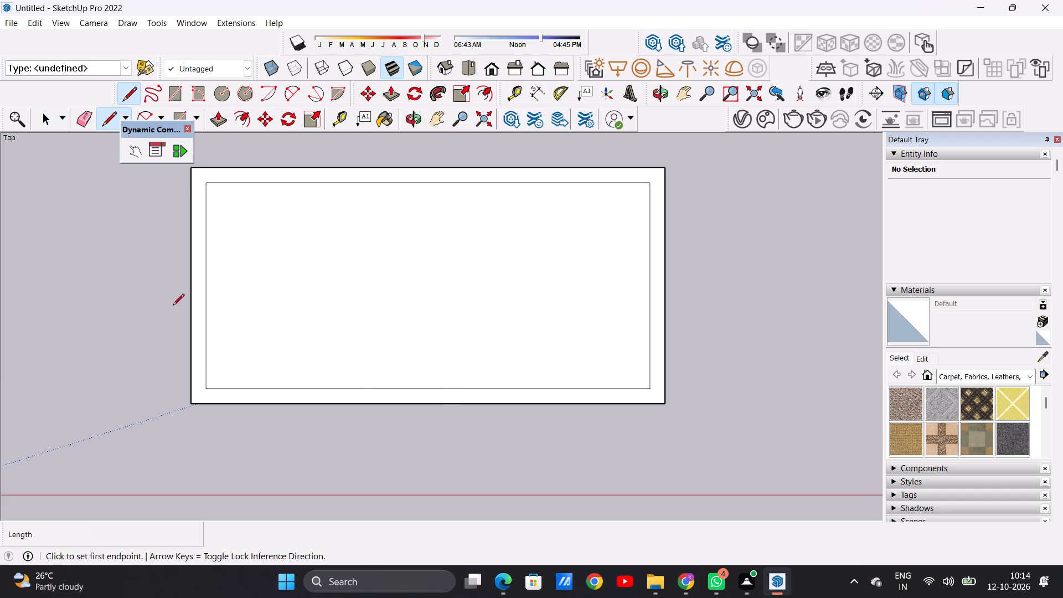
left_click(207, 274)
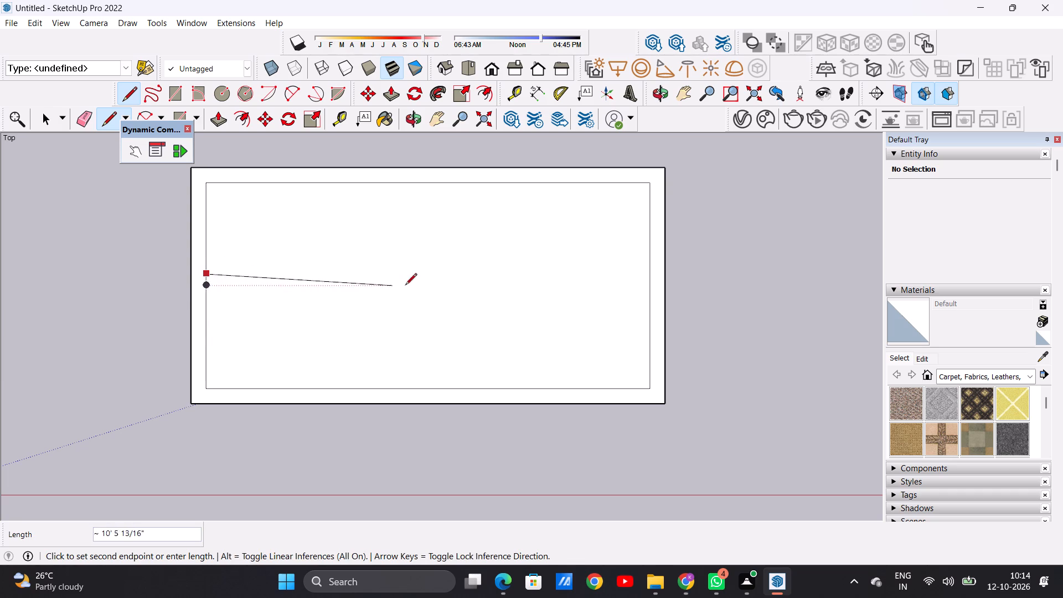
left_click(651, 275)
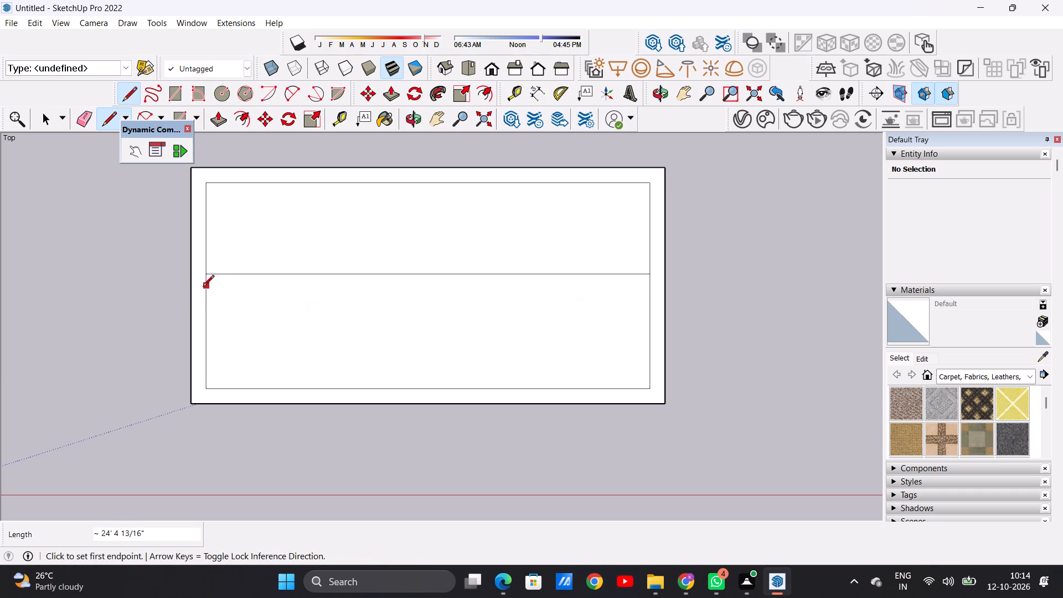
left_click(205, 288)
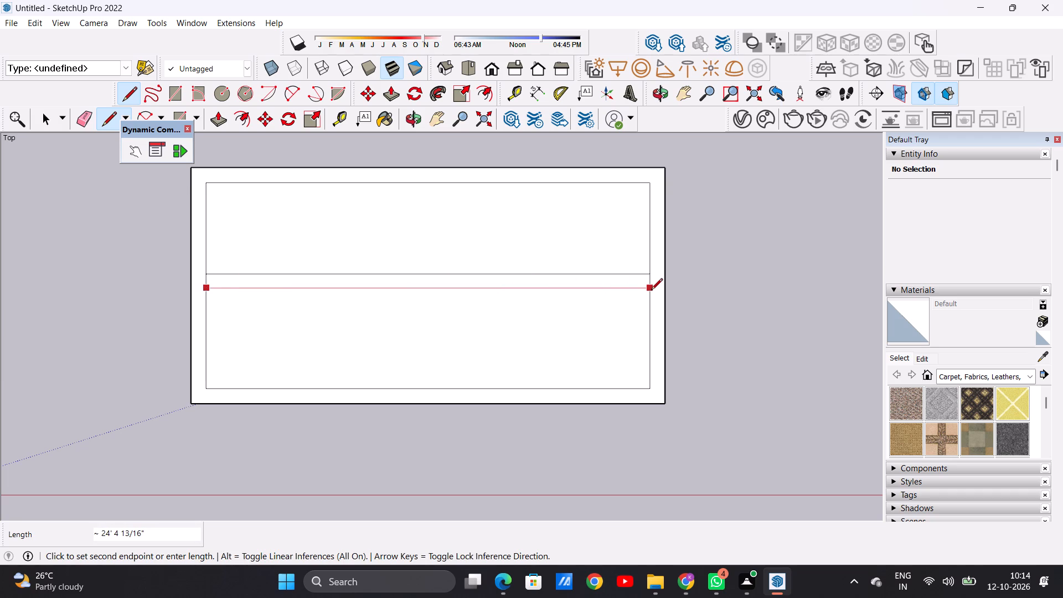
left_click(651, 291)
key("space")
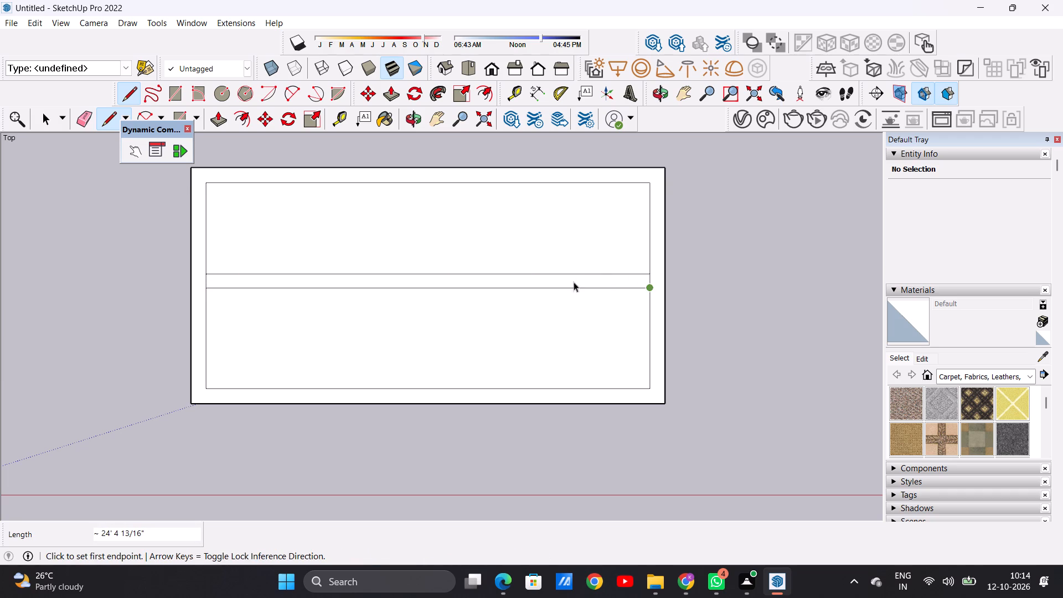
Examine the slab, its narrow middle strip and its front border from above and at a slight angle.
scroll(530, 329, "down", 6)
scroll(574, 324, "up", 5)
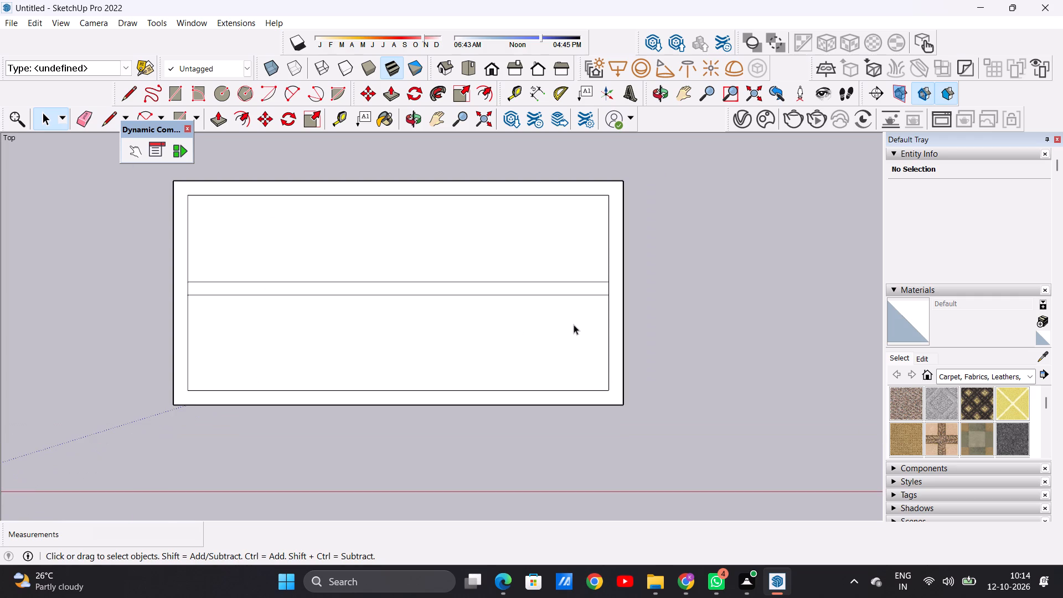
scroll(512, 357, "down", 3)
middle_click_drag(513, 373, 510, 337)
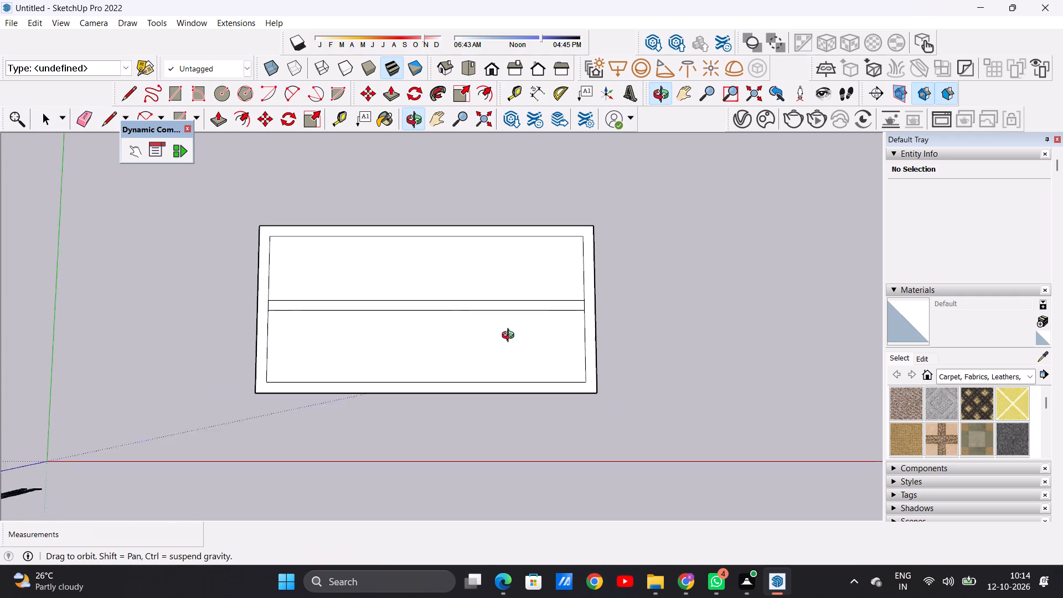
middle_click_drag(510, 337, 514, 357)
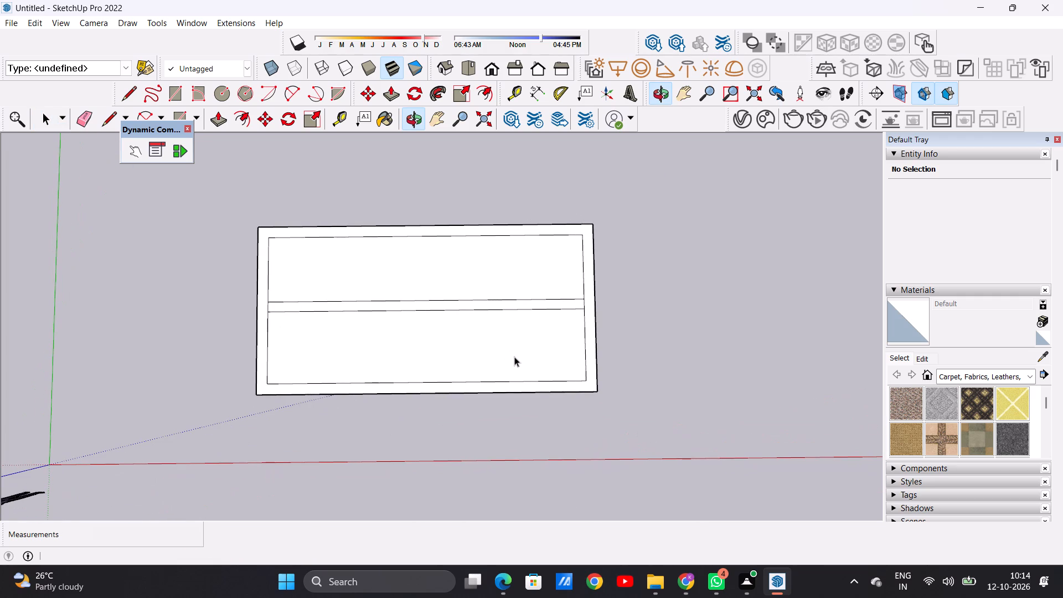
key("l")
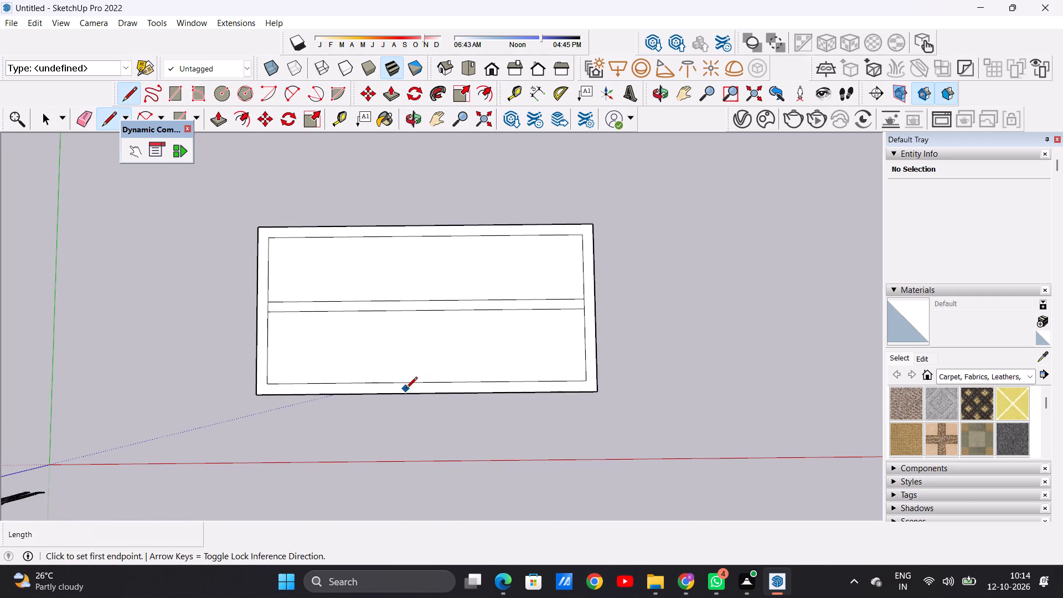
scroll(406, 389, "up", 2)
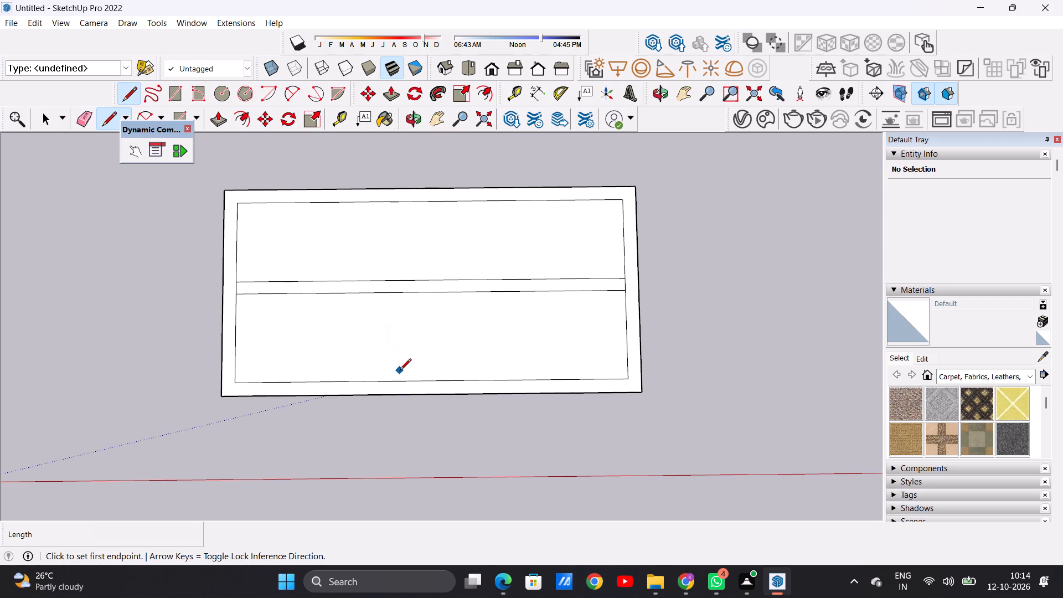
scroll(448, 372, "down", 4)
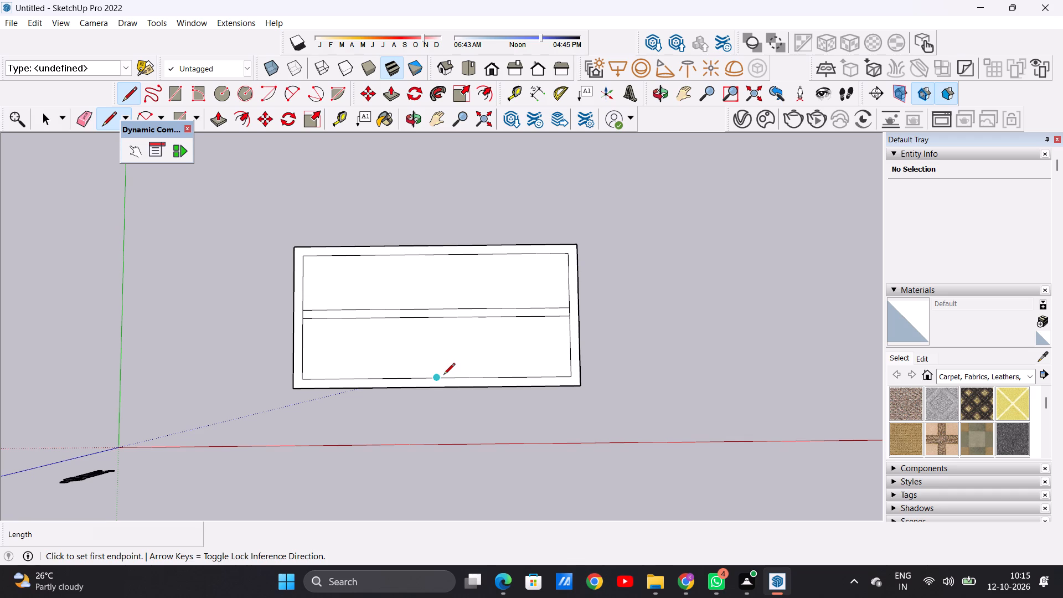
scroll(443, 400, "up", 3)
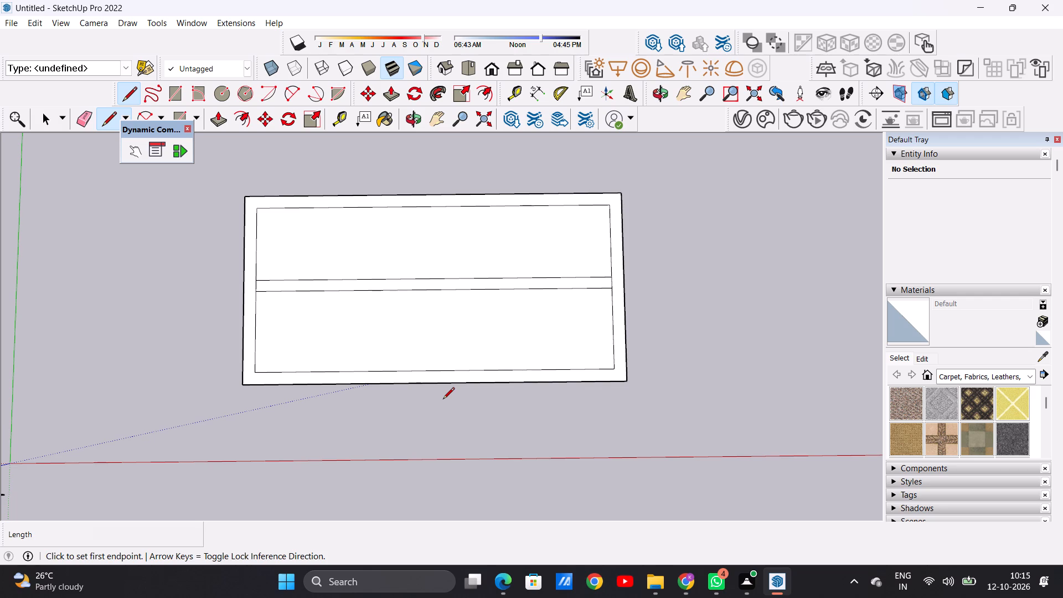
scroll(436, 404, "up", 2)
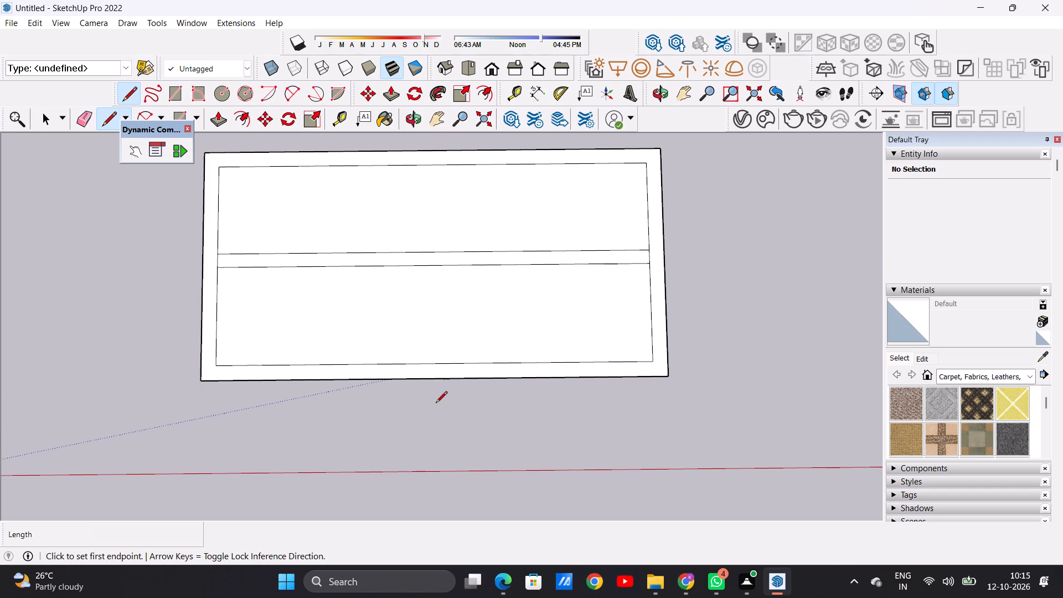
scroll(436, 404, "down", 3)
scroll(436, 404, "up", 6)
key("space")
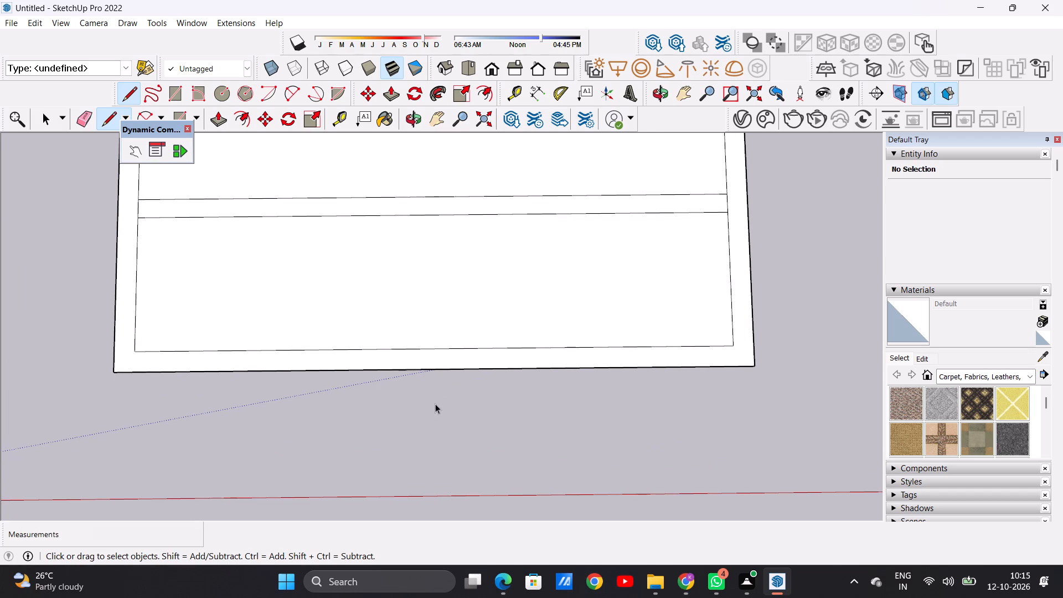
scroll(321, 262, "down", 7)
scroll(307, 193, "up", 5)
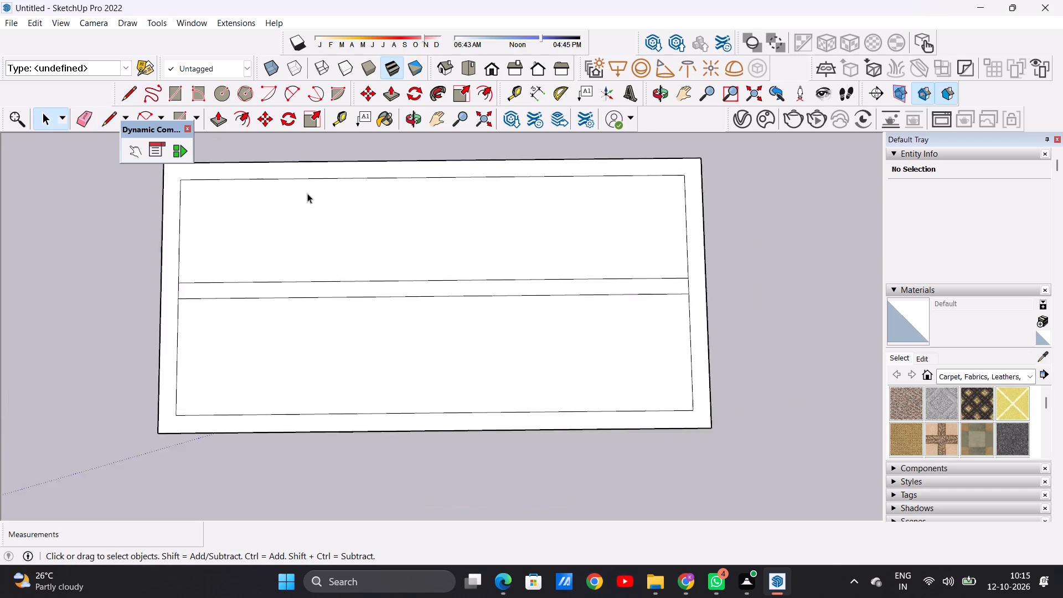
scroll(307, 193, "up", 2)
scroll(309, 200, "down", 6)
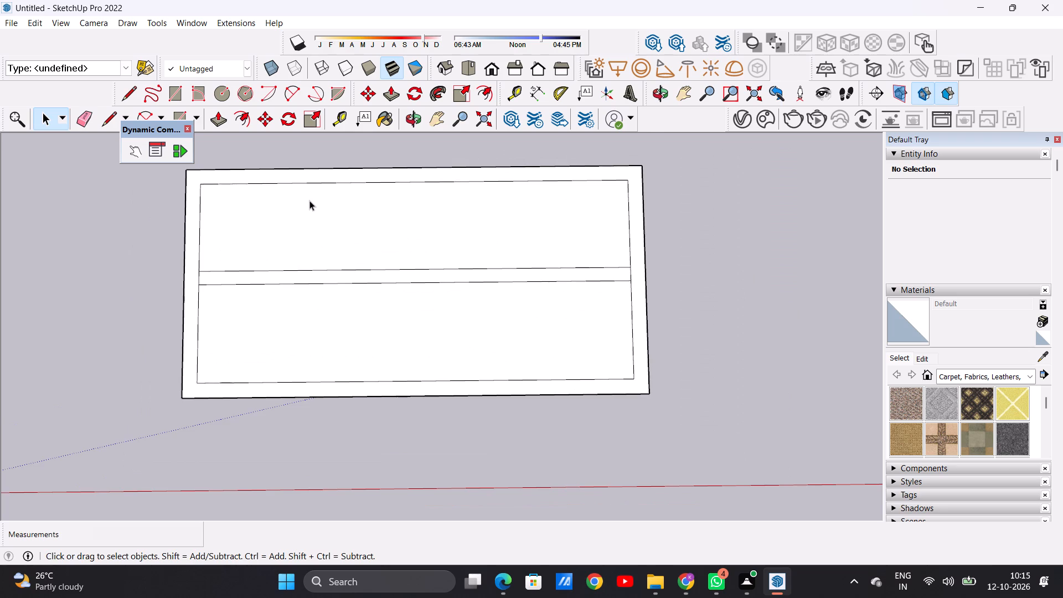
Draw a line about 10" long across the front border strip, from the outer edge's midpoint to the inset outline's midpoint.
key("l")
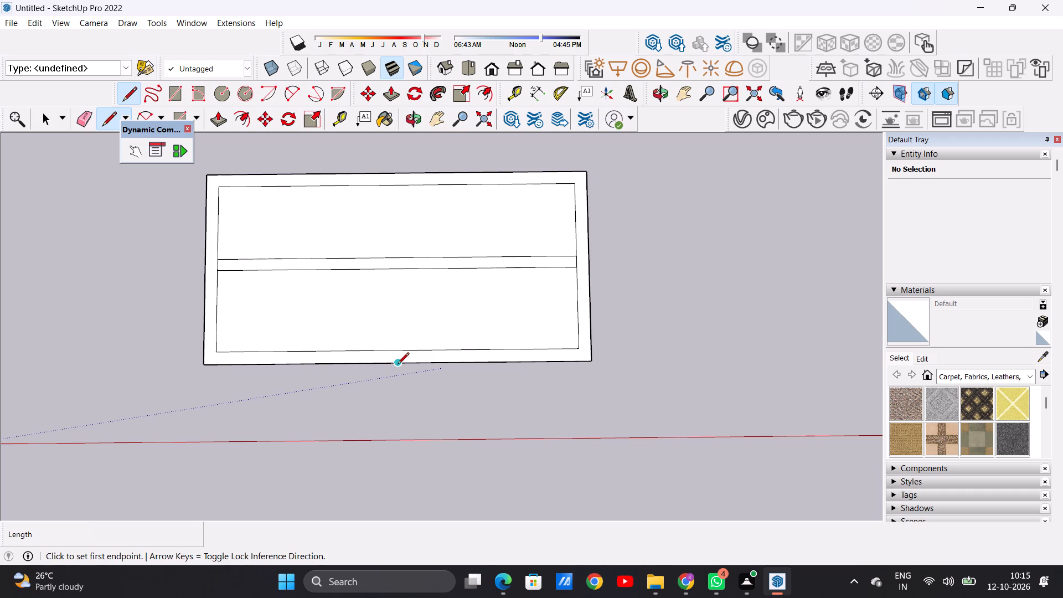
left_click(398, 365)
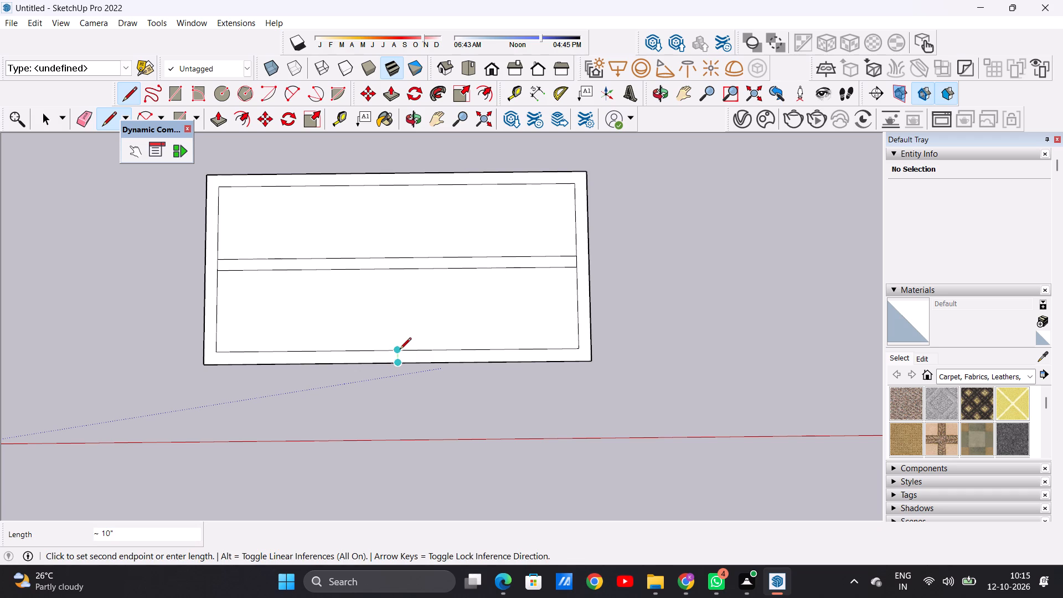
left_click(399, 348)
key("space")
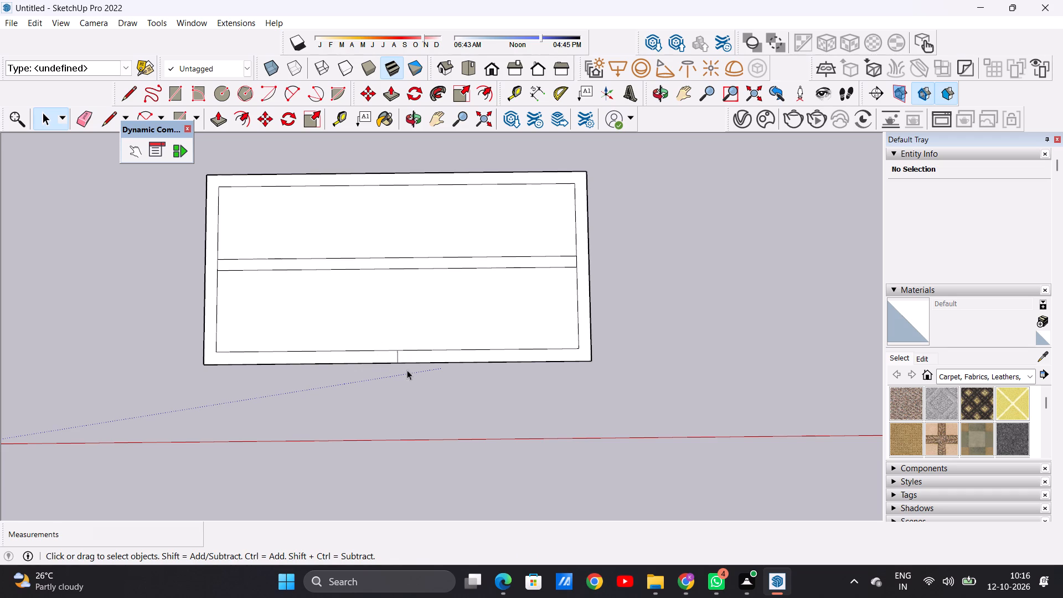
In top view, draw a line about 10" long from the inset outline's front right corner straight to the slab's right outer edge.
scroll(421, 368, "down", 7)
scroll(371, 341, "up", 4)
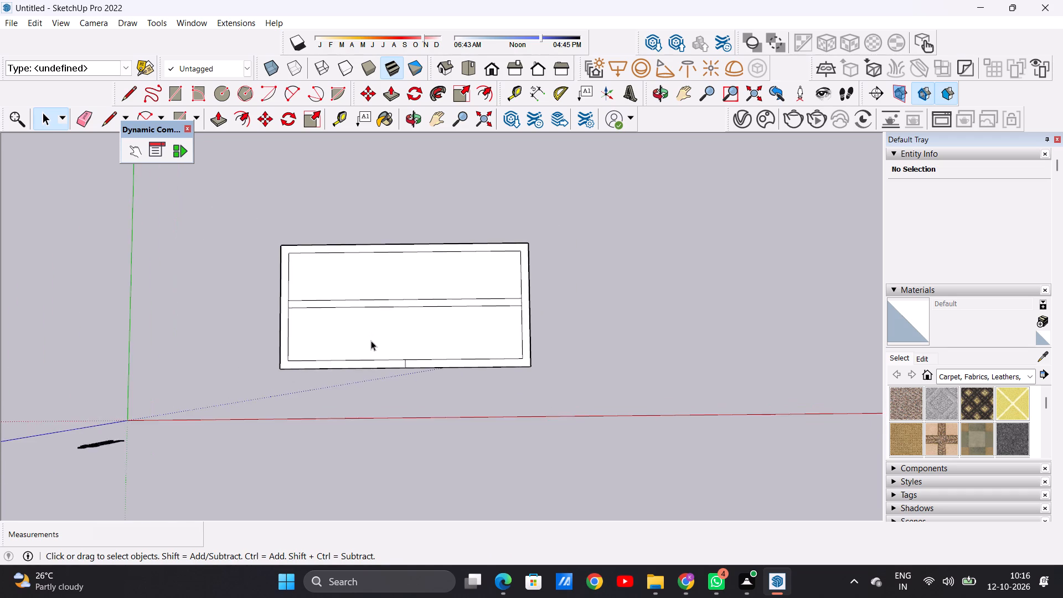
middle_click_drag(448, 357, 470, 231)
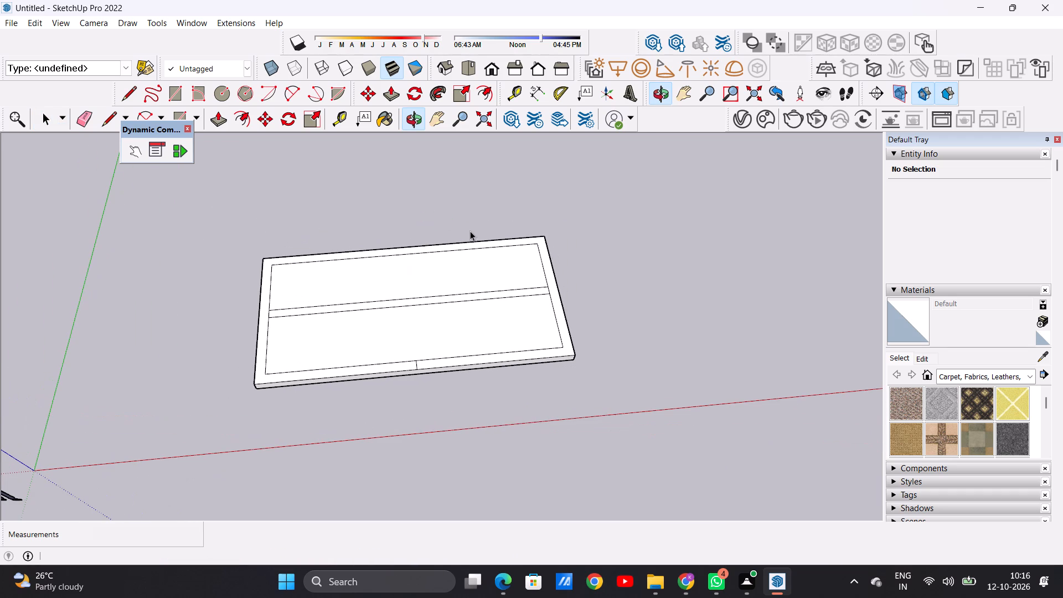
middle_click_drag(463, 226, 324, 376)
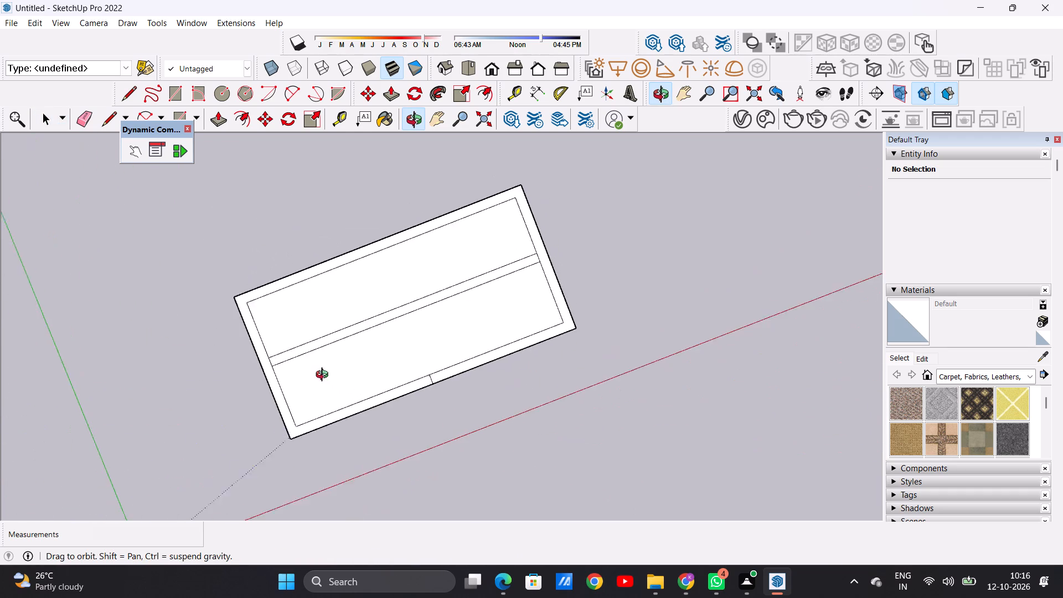
middle_click_drag(324, 376, 416, 372)
left_click(465, 66)
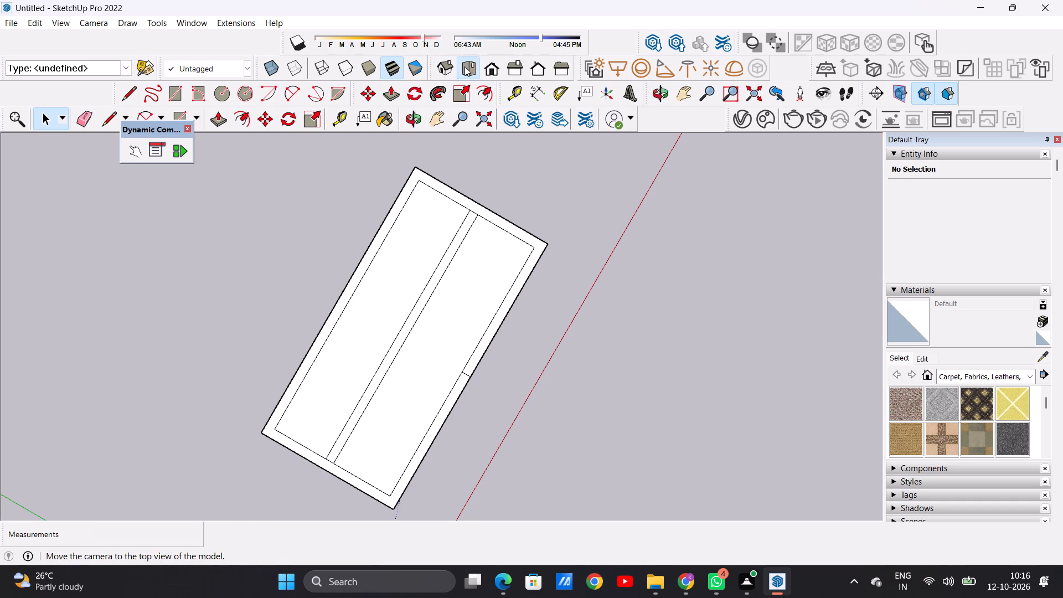
scroll(563, 417, "up", 8)
key("l")
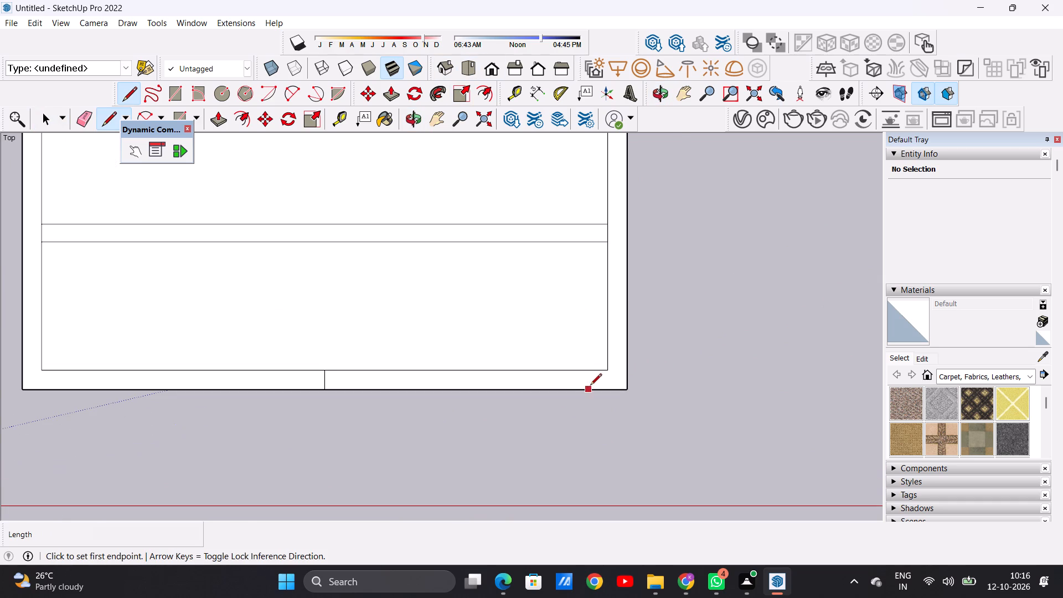
scroll(607, 378, "up", 8)
left_click(609, 359)
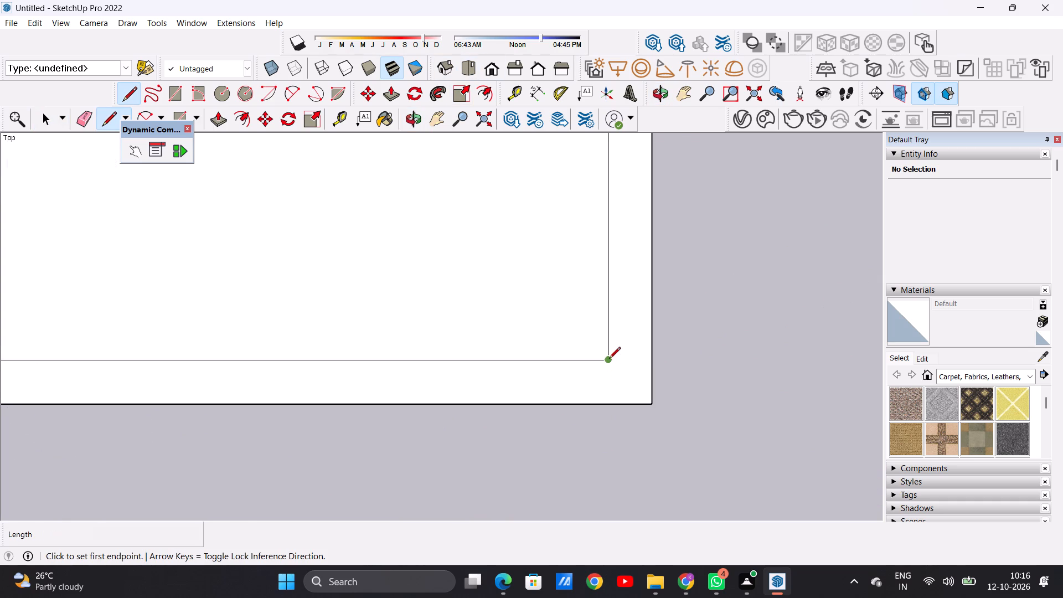
left_click(651, 363)
Draw a line about 10" long across the right border, from the middle strip's front line straight to the slab's outer edge.
key("space")
scroll(543, 377, "down", 2)
scroll(543, 377, "up", 1)
scroll(543, 377, "down", 9)
scroll(601, 225, "up", 5)
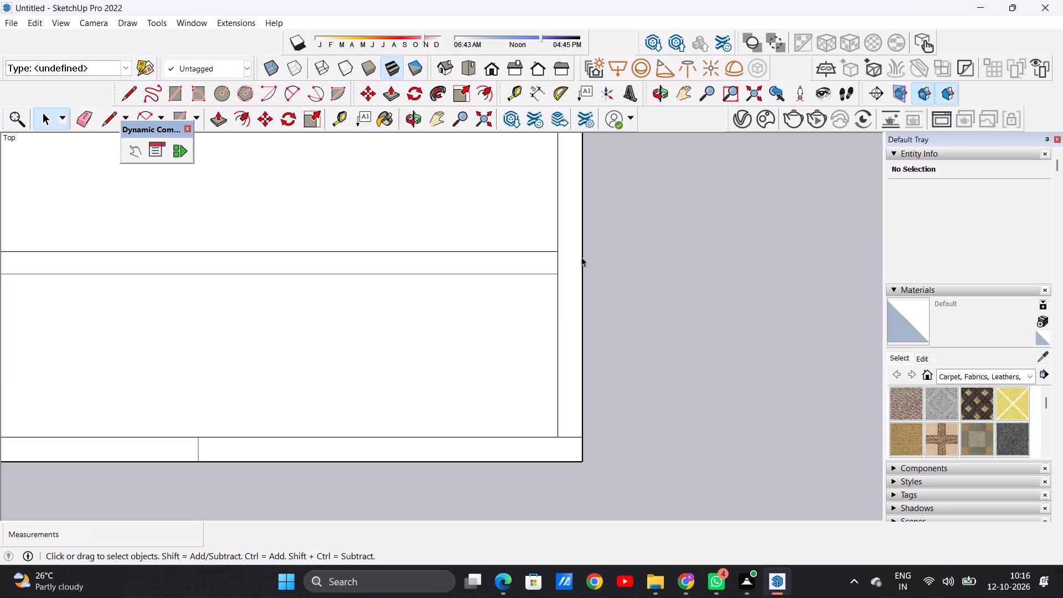
key("l")
scroll(564, 291, "up", 4)
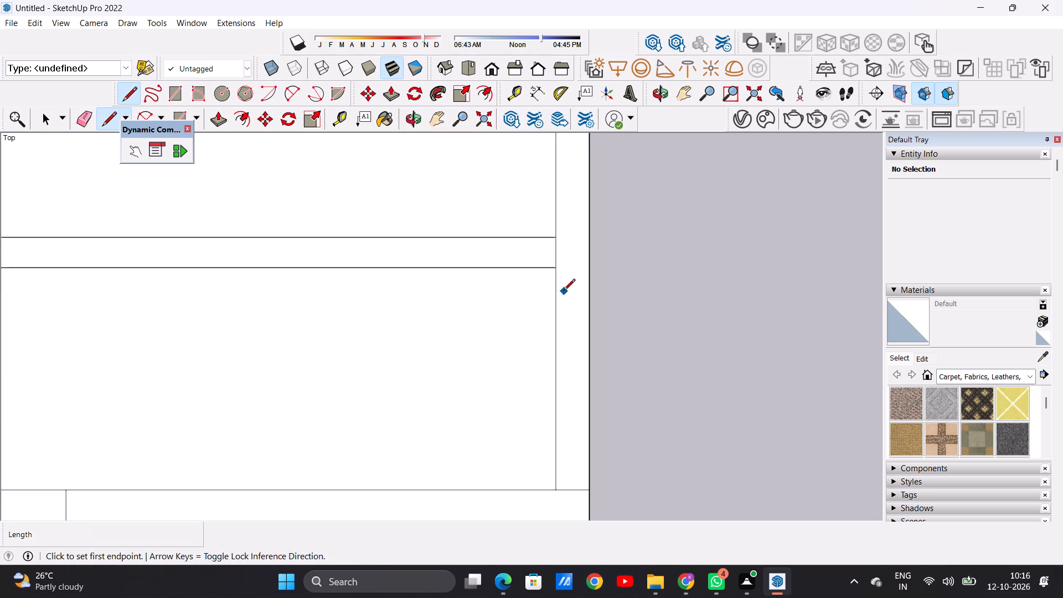
left_click(553, 269)
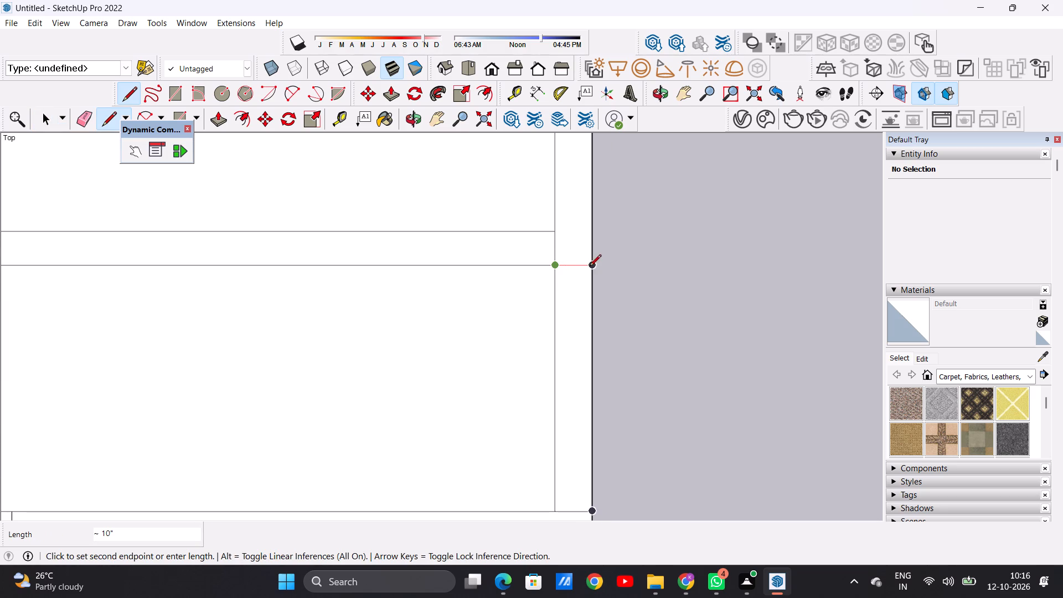
left_click(589, 269)
Draw two parallel lines, each about 10" long, across the right border between the middle strip and the front corner, marking a small segment.
key("l")
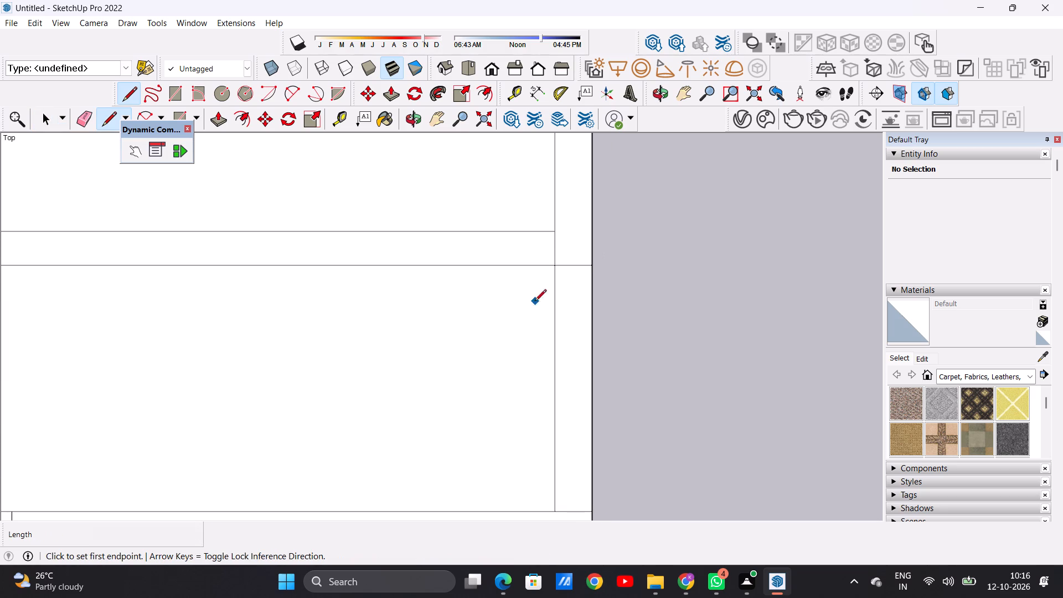
scroll(554, 301, "down", 12)
scroll(593, 346, "up", 8)
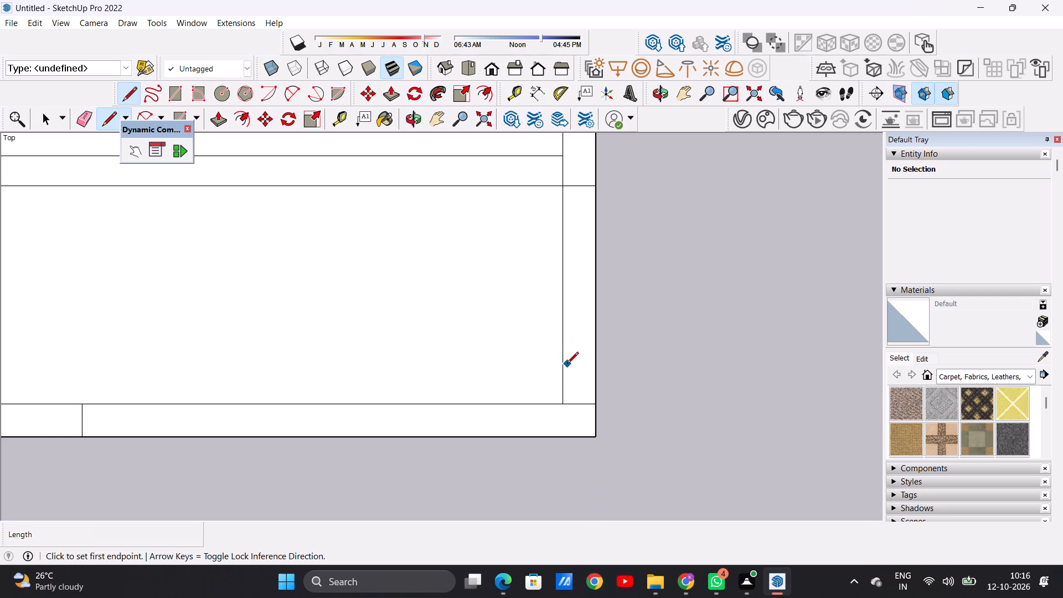
left_click(563, 362)
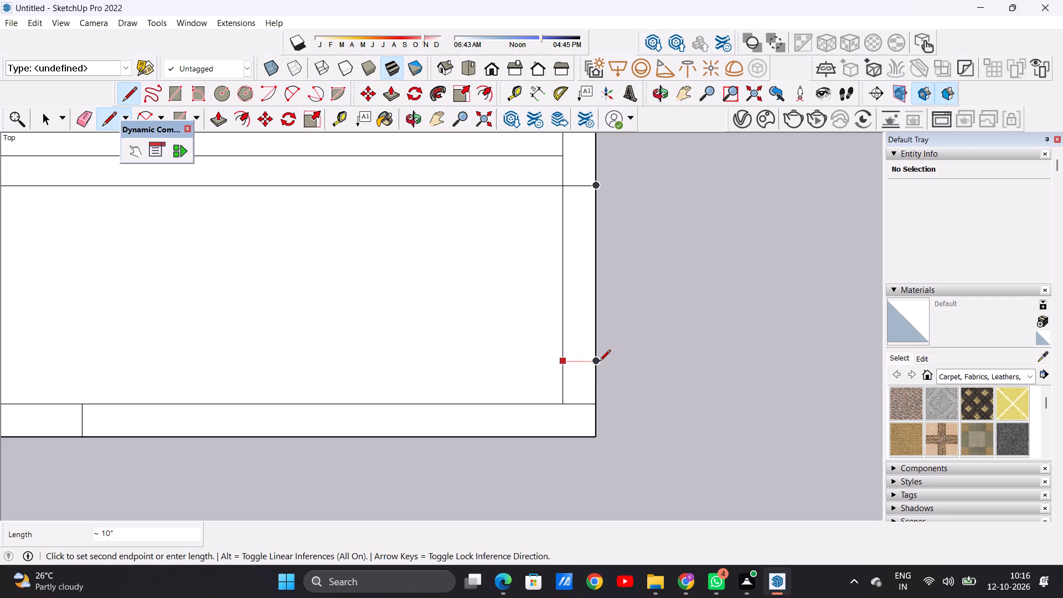
left_click(599, 362)
left_click(562, 326)
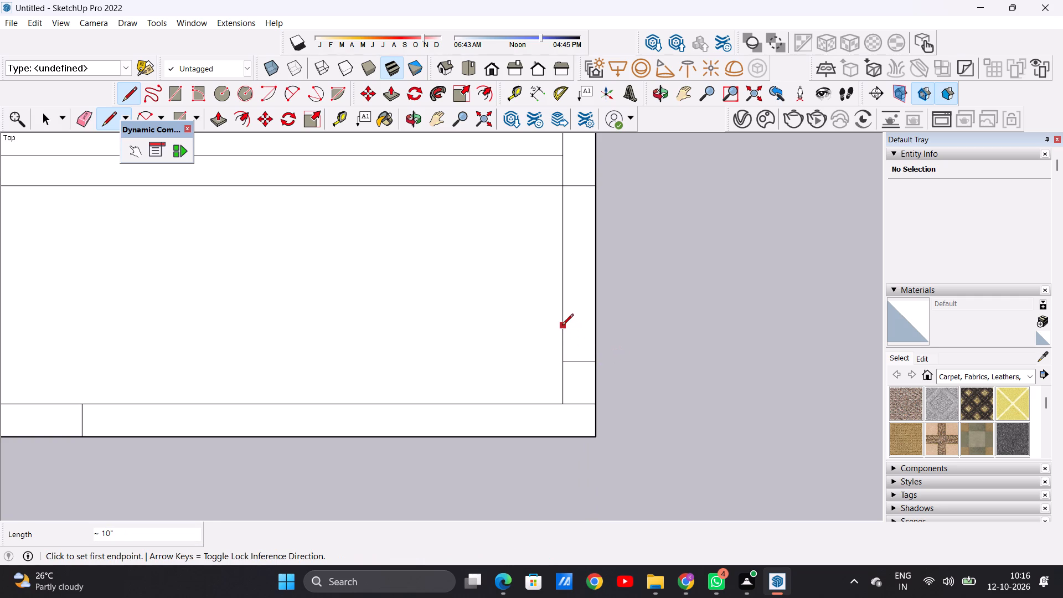
left_click(595, 329)
key("space")
Copy the small marked segment about 2' 4 1/2" along the right border towards the middle strip.
double_click(586, 349)
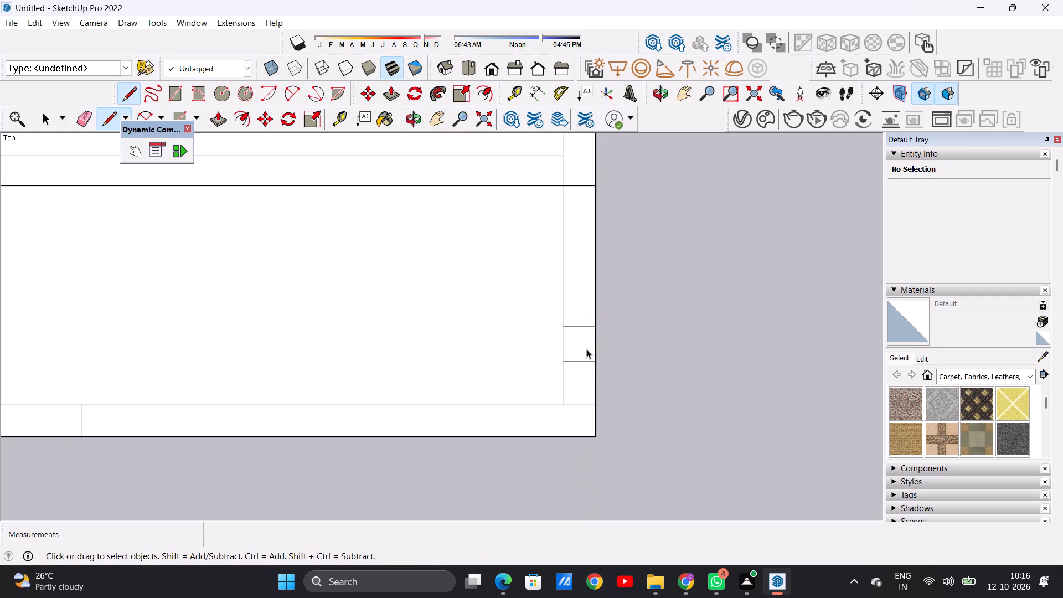
key("m")
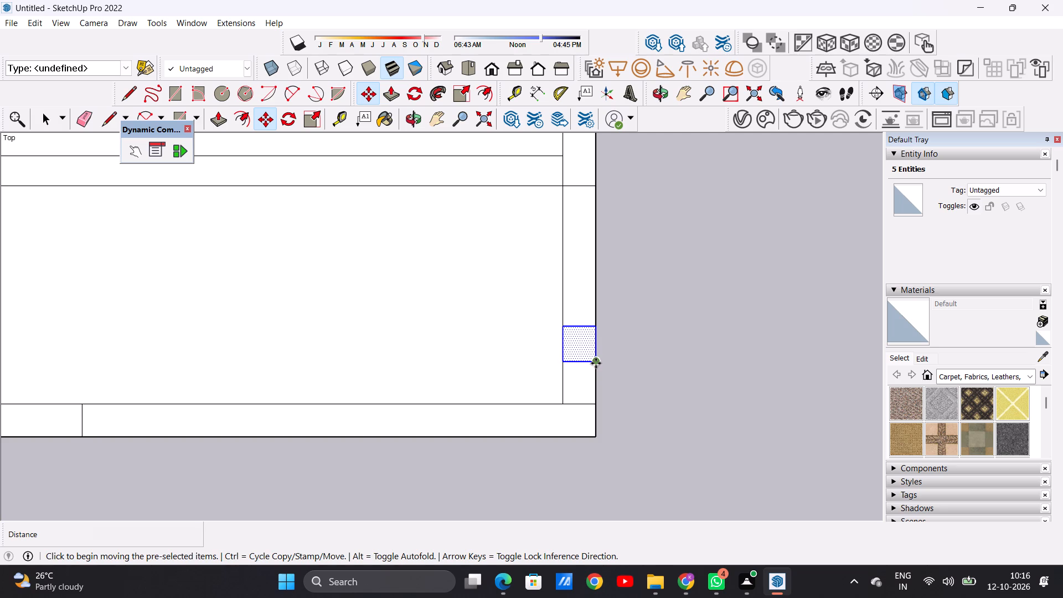
left_click(596, 363)
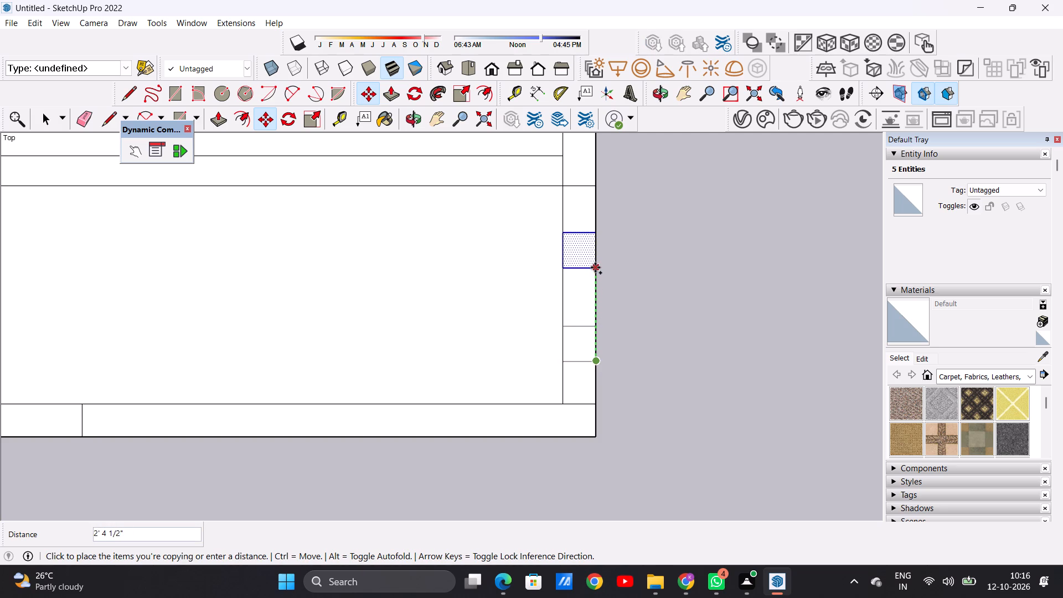
left_click(595, 267)
key("space")
left_click(660, 267)
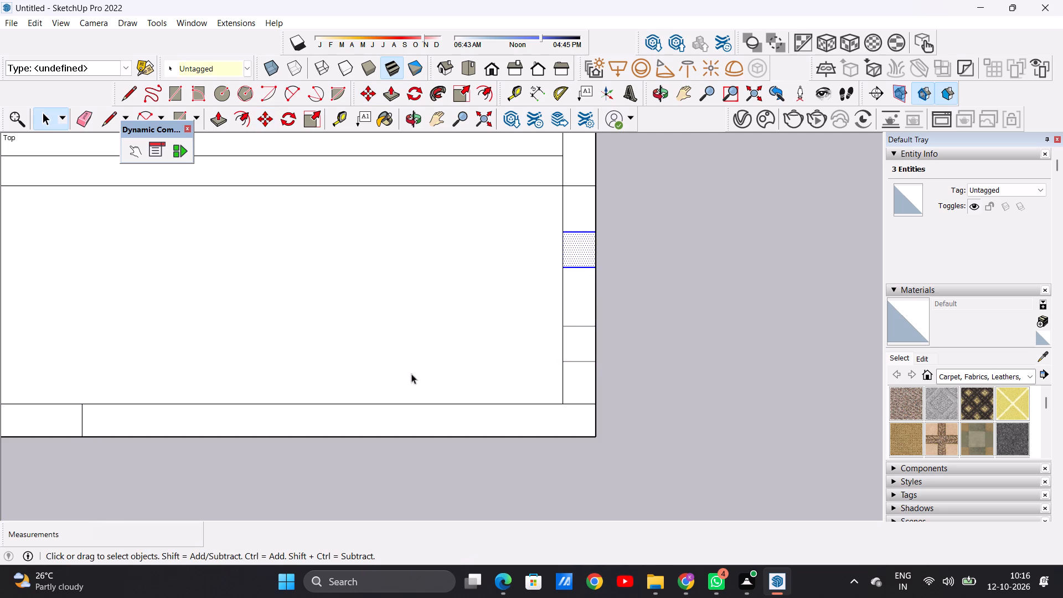
Draw a line about 10" long from the inset outline's front left corner straight to the slab's left outer edge.
scroll(494, 359, "down", 16)
middle_click_drag(526, 383, 504, 288)
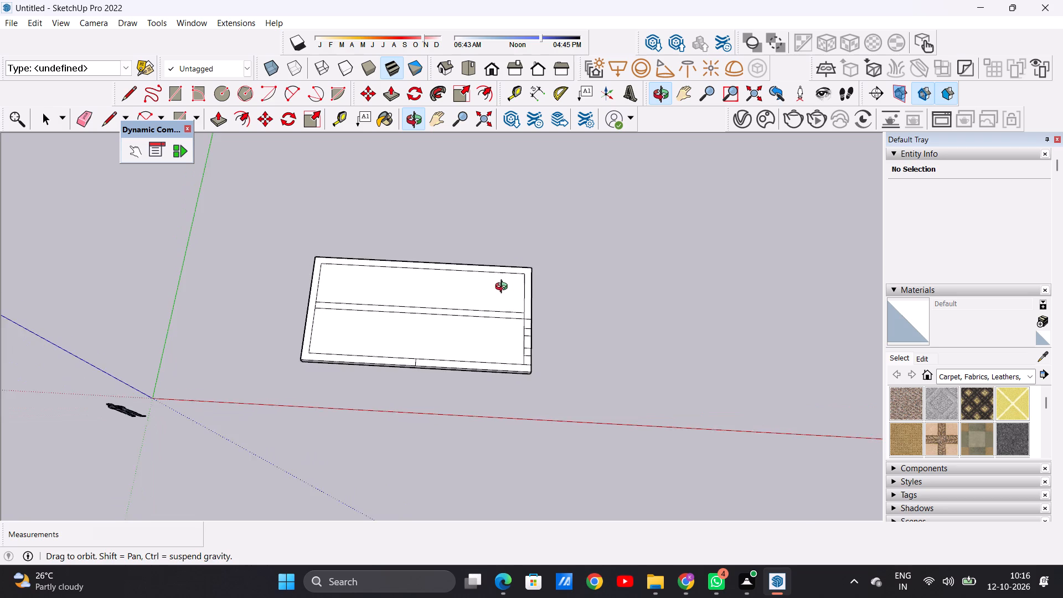
middle_click_drag(504, 288, 531, 258)
scroll(312, 367, "up", 10)
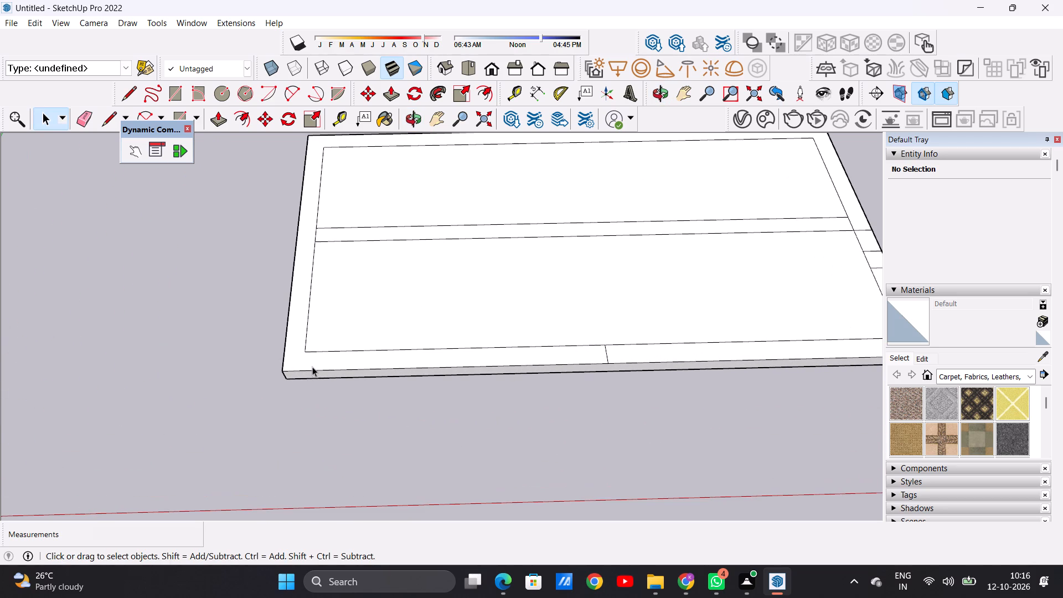
scroll(296, 388, "down", 5)
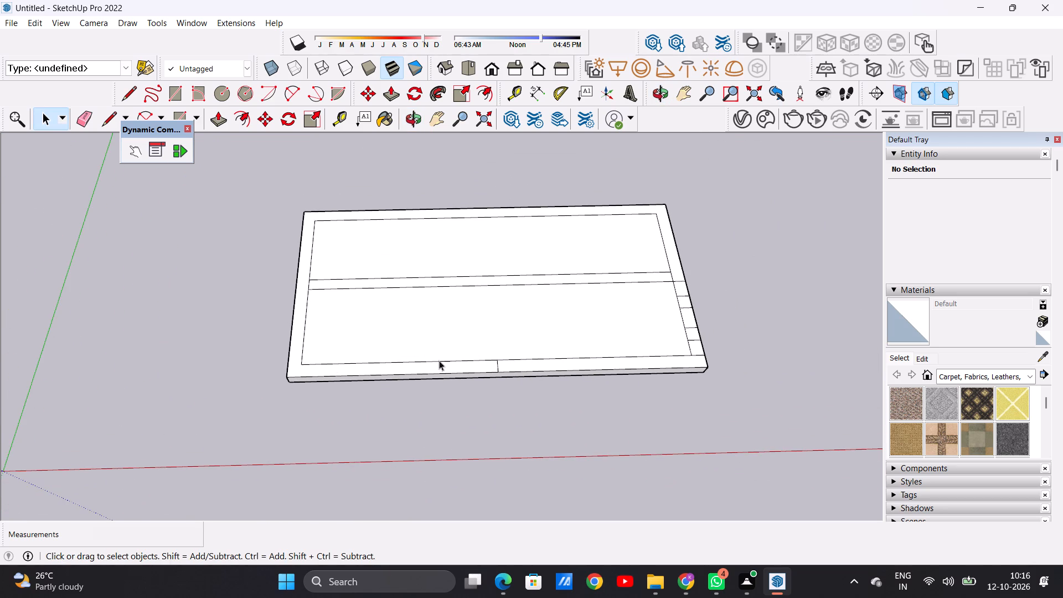
scroll(394, 358, "down", 7)
middle_click_drag(369, 358, 373, 425)
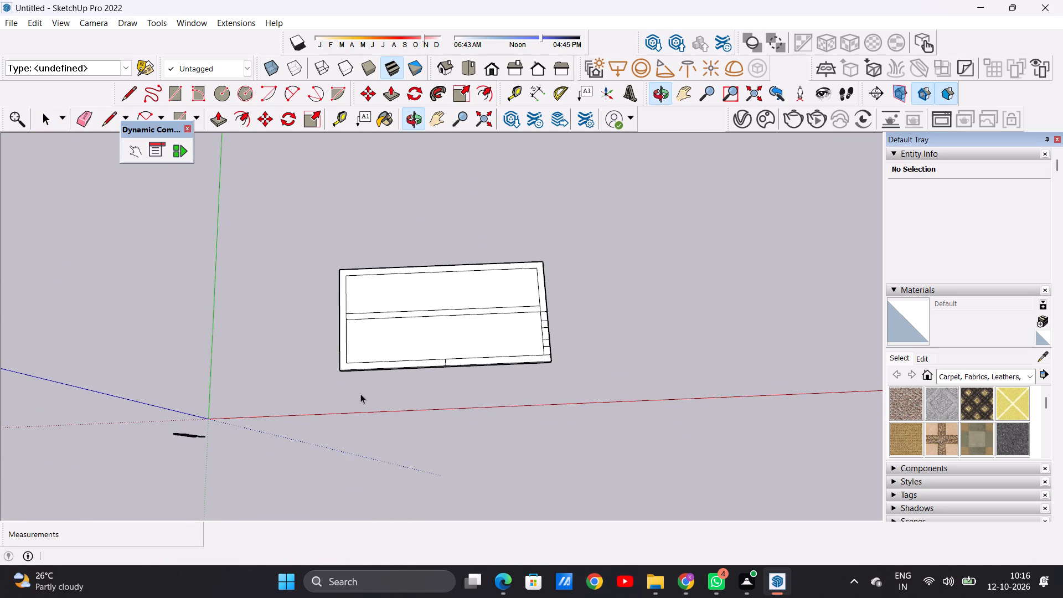
scroll(352, 375, "up", 9)
key("l")
scroll(348, 344, "up", 5)
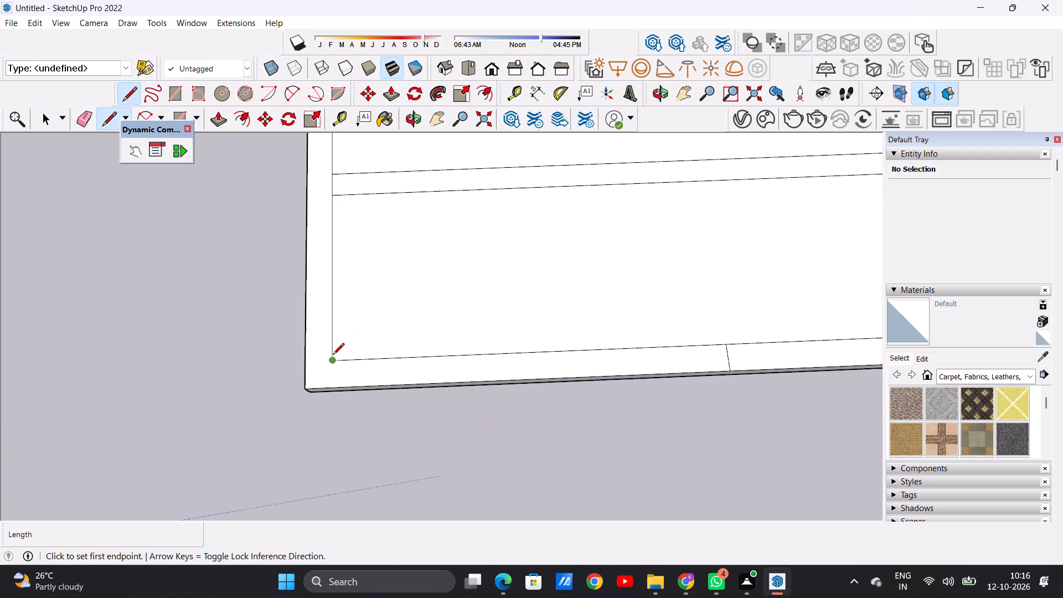
left_click(333, 355)
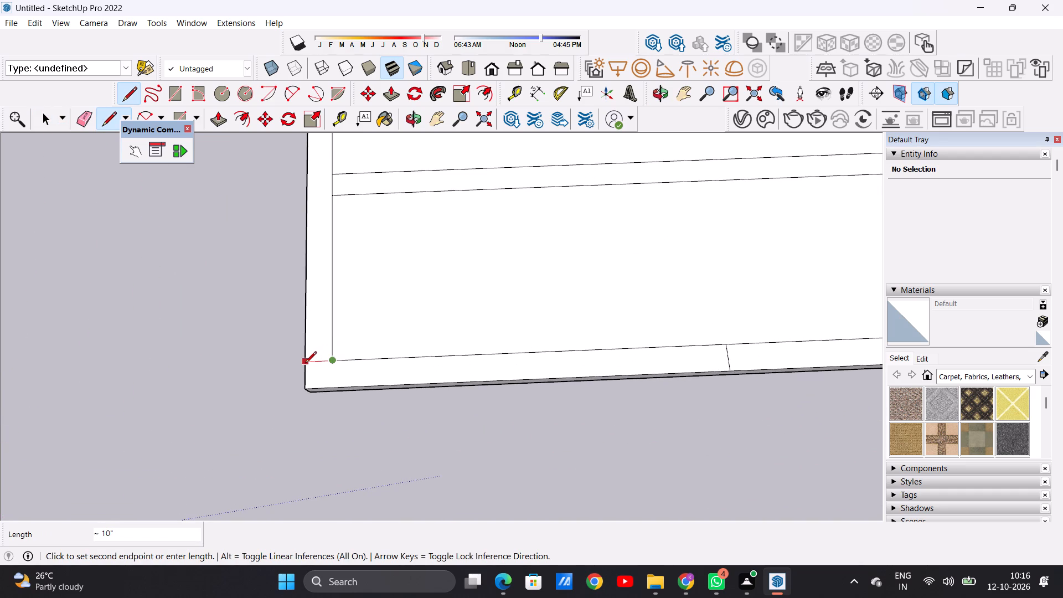
left_click(305, 364)
key("space")
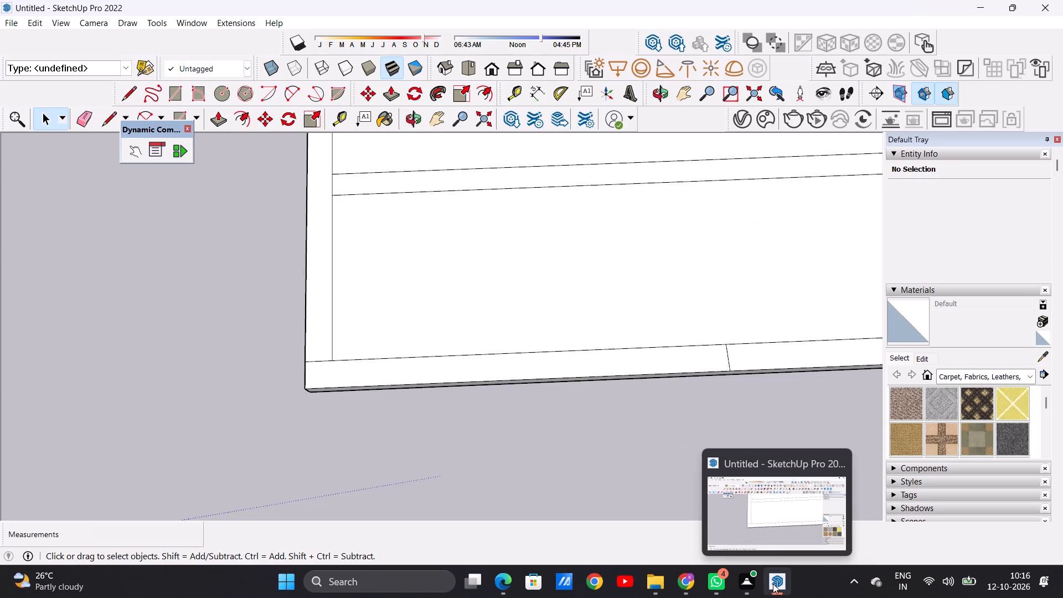
left_click(728, 499)
Push/Pull the U-shaped border around the back and sides of the slab up 10' to form walls.
scroll(476, 385, "down", 14)
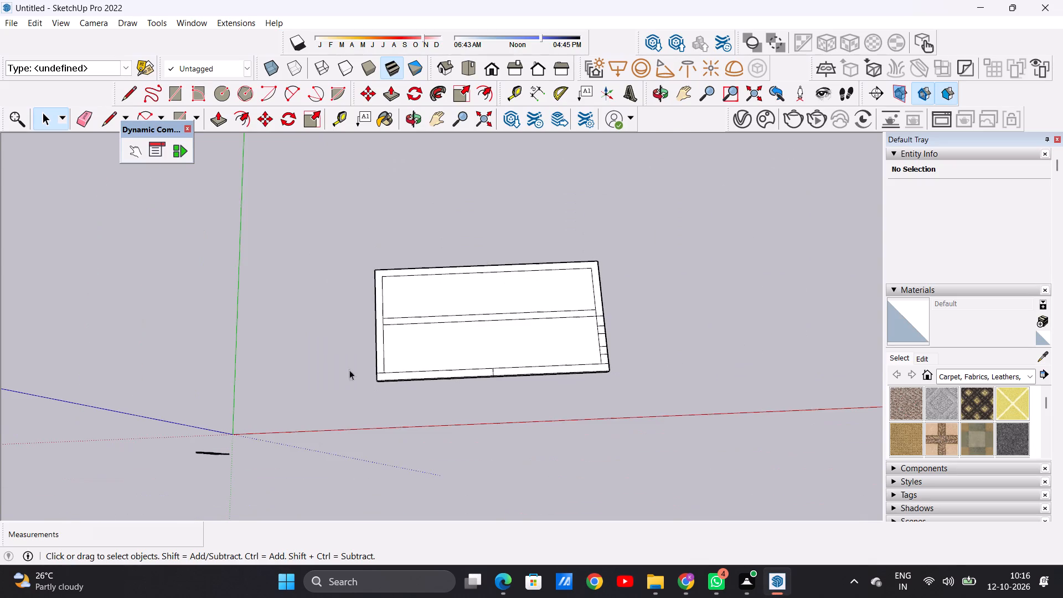
middle_click_drag(558, 409, 554, 312)
scroll(595, 318, "up", 6)
middle_click_drag(583, 328, 584, 334)
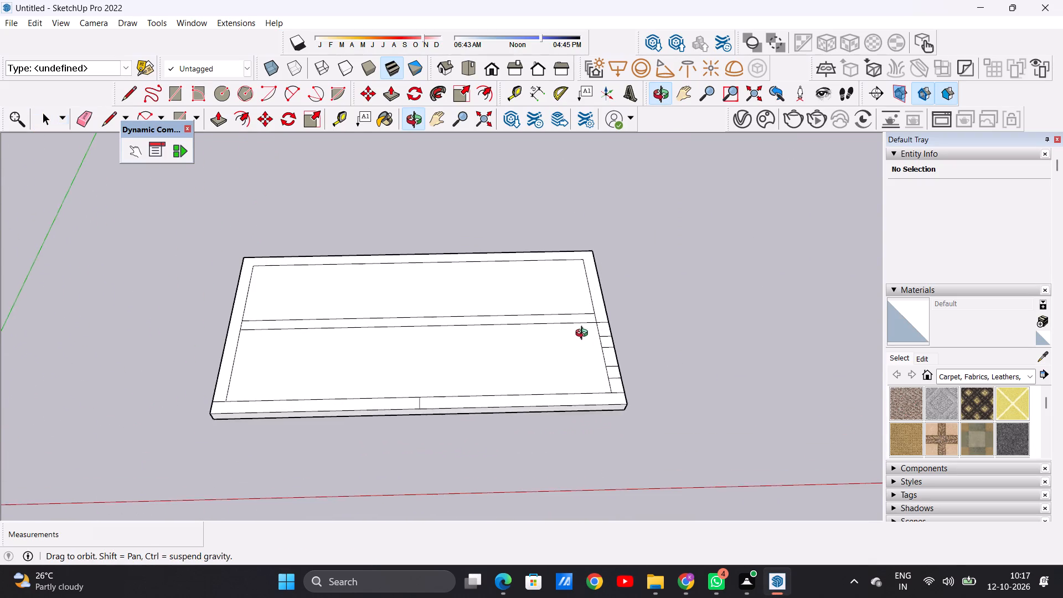
middle_click_drag(584, 334, 531, 408)
key("p")
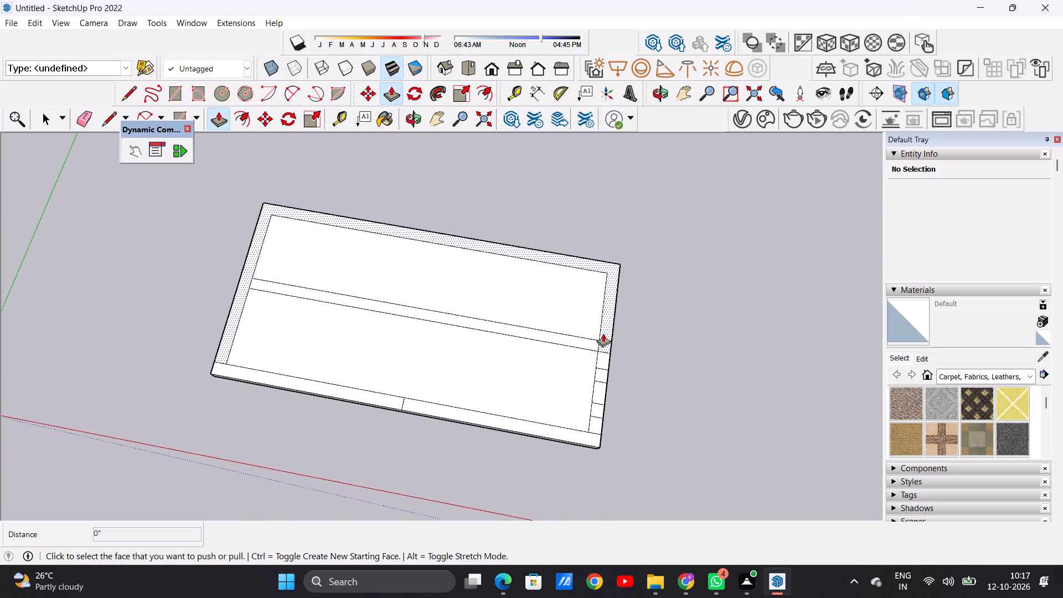
scroll(603, 333, "up", 2)
left_click(605, 333)
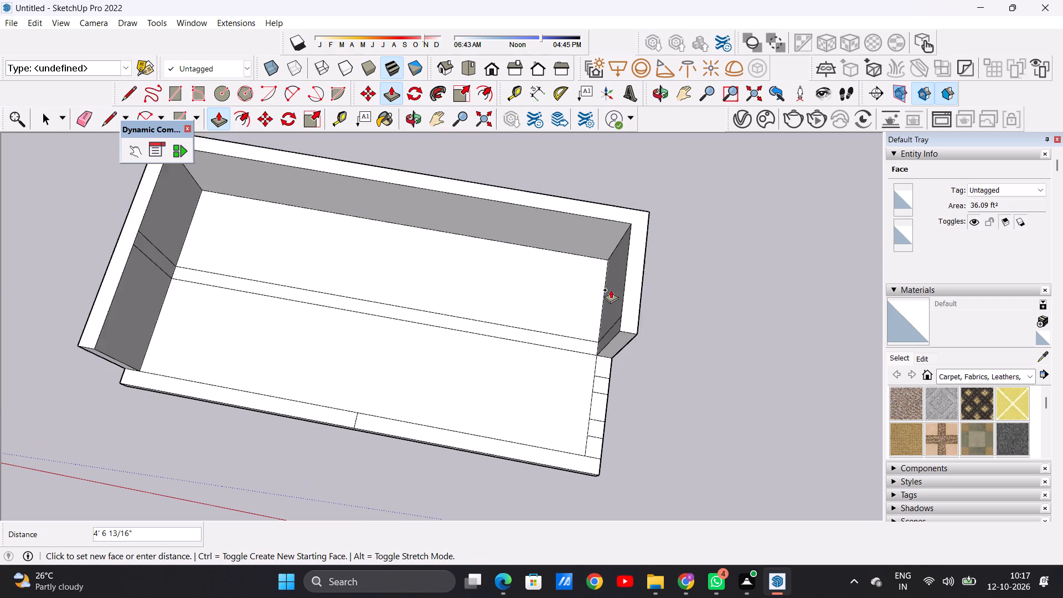
middle_click_drag(652, 333, 667, 190)
middle_click_drag(641, 265, 673, 213)
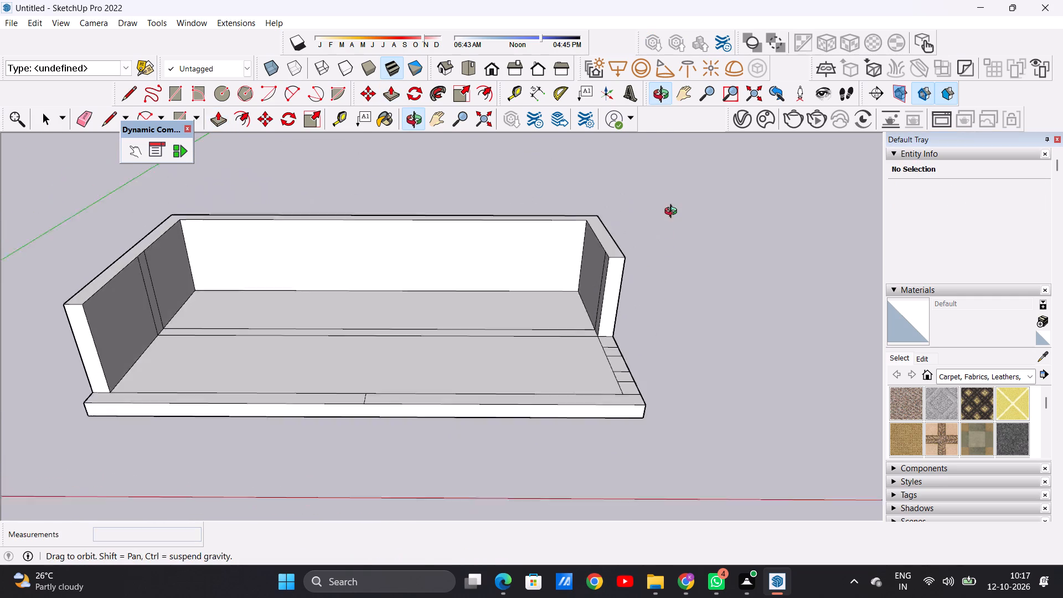
middle_click_drag(673, 213, 675, 179)
type("10'")
key("Return")
key("space")
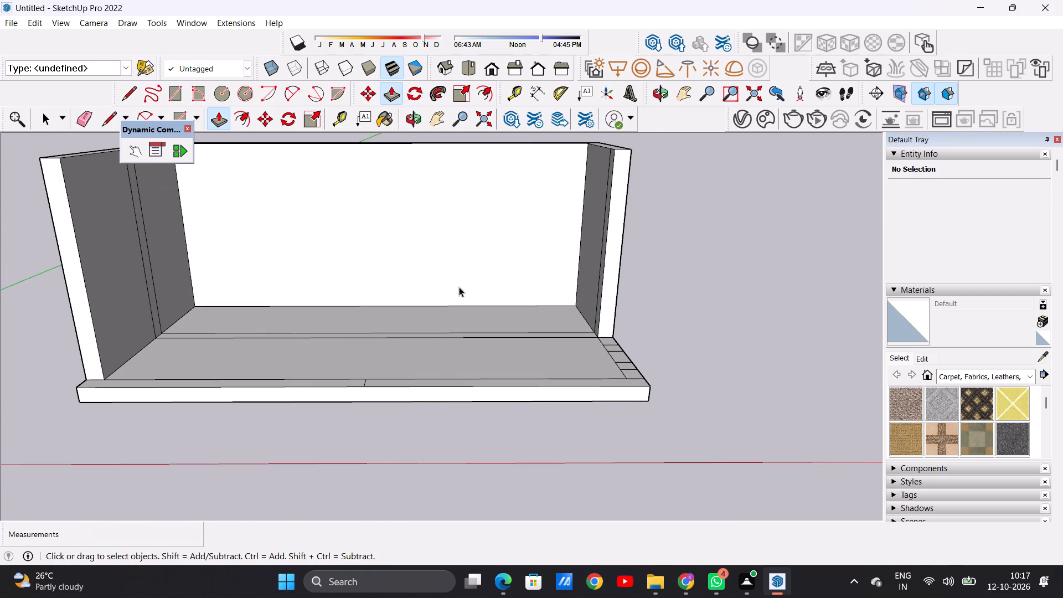
Push/Pull the right border segment between the two small marked segments up 10', level with the top of the existing walls.
scroll(405, 408, "down", 17)
middle_click_drag(438, 327, 441, 440)
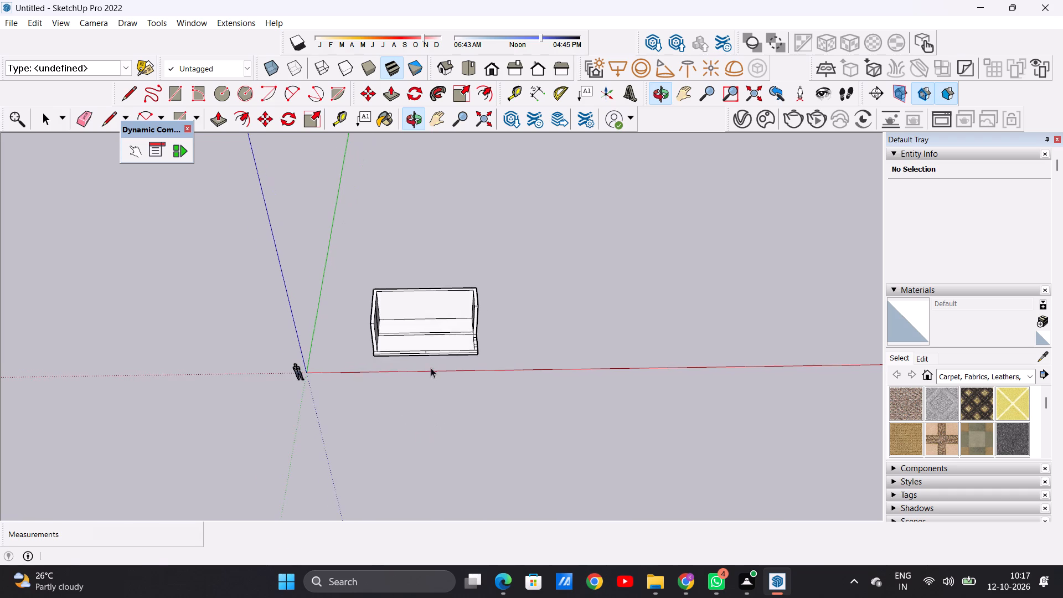
scroll(416, 355, "up", 9)
scroll(404, 337, "down", 1)
scroll(404, 337, "up", 5)
middle_click_drag(470, 324, 477, 405)
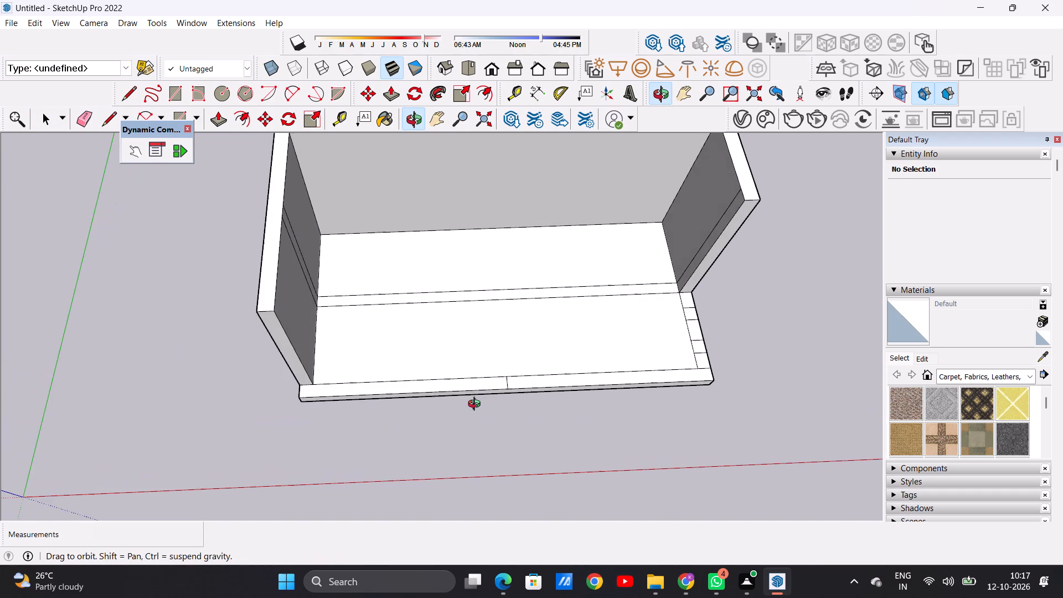
middle_click_drag(477, 405, 465, 333)
scroll(458, 342, "down", 7)
middle_click_drag(560, 348, 443, 348)
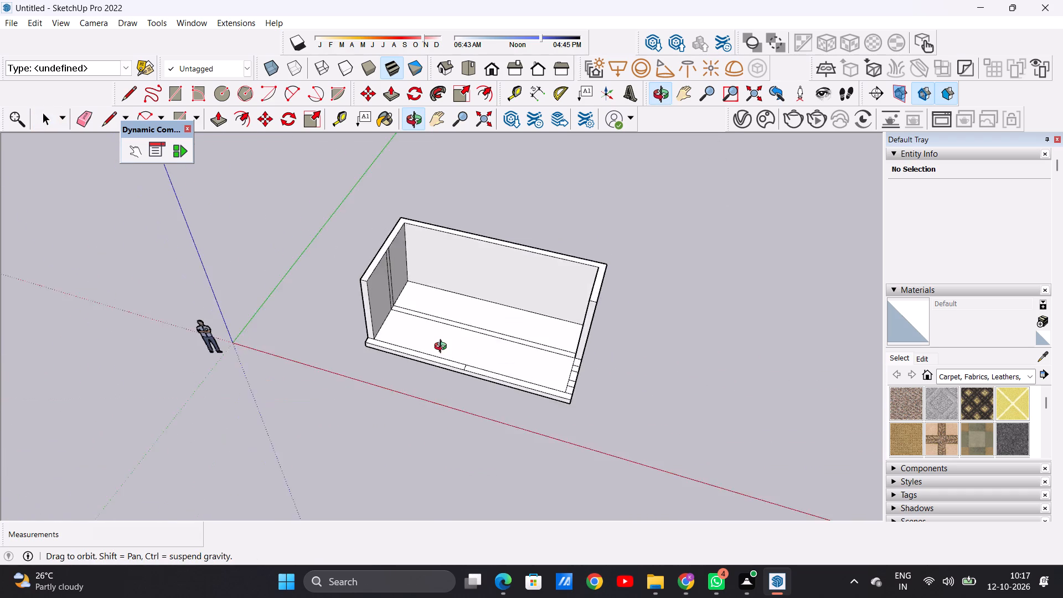
middle_click_drag(443, 348, 444, 343)
scroll(550, 391, "up", 11)
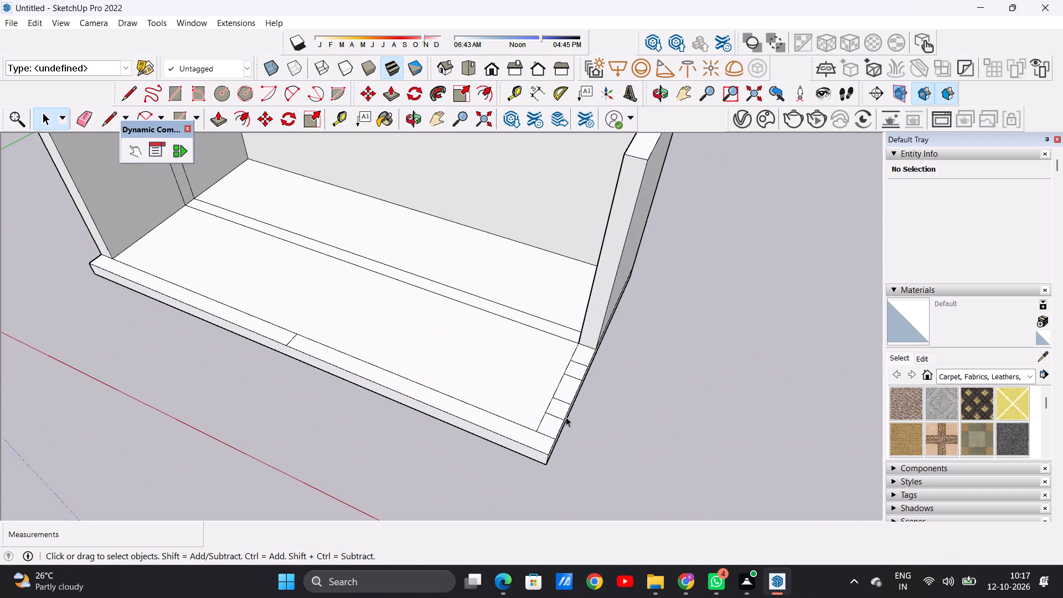
key("p")
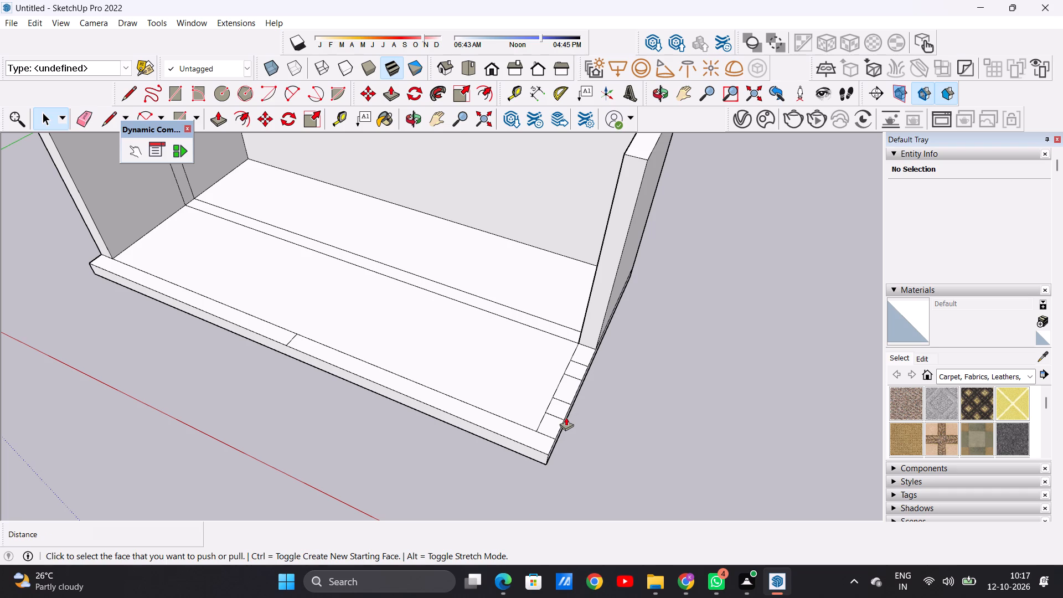
scroll(591, 372, "up", 6)
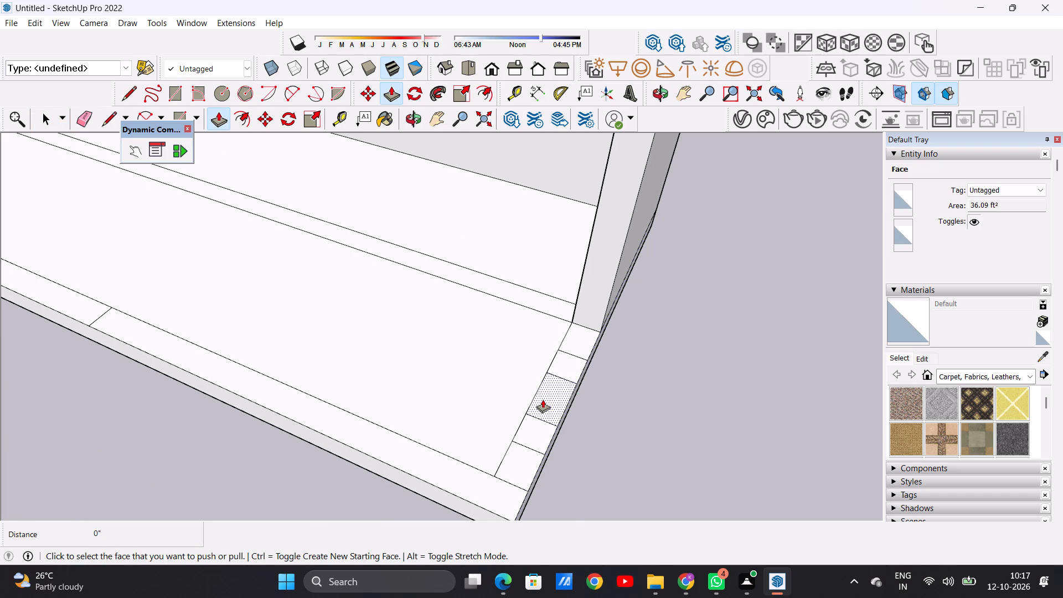
left_click(543, 399)
scroll(534, 305, "down", 2)
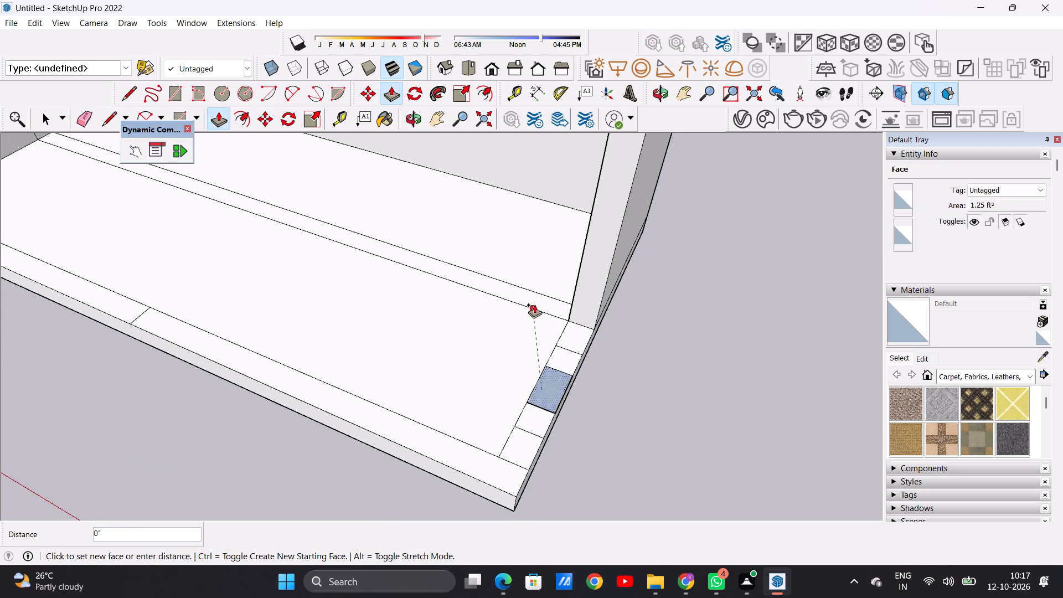
scroll(534, 305, "down", 10)
scroll(575, 244, "up", 6)
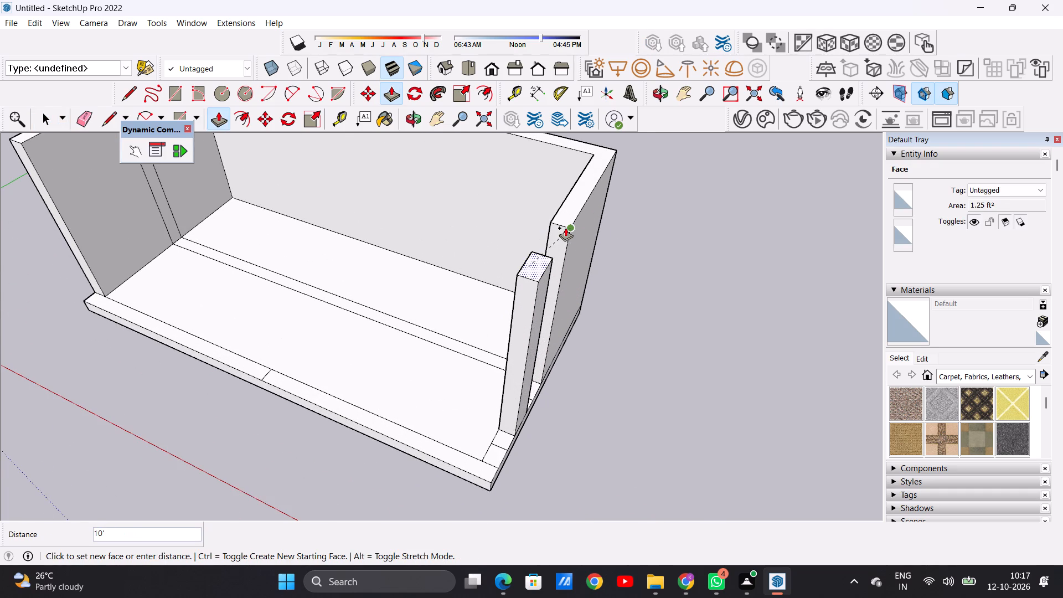
left_click(565, 228)
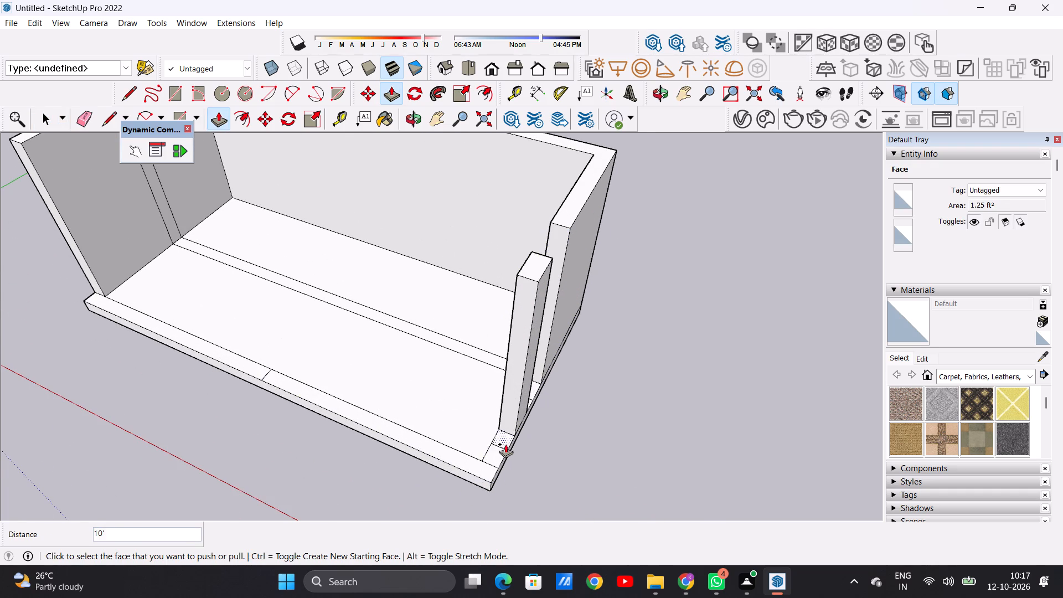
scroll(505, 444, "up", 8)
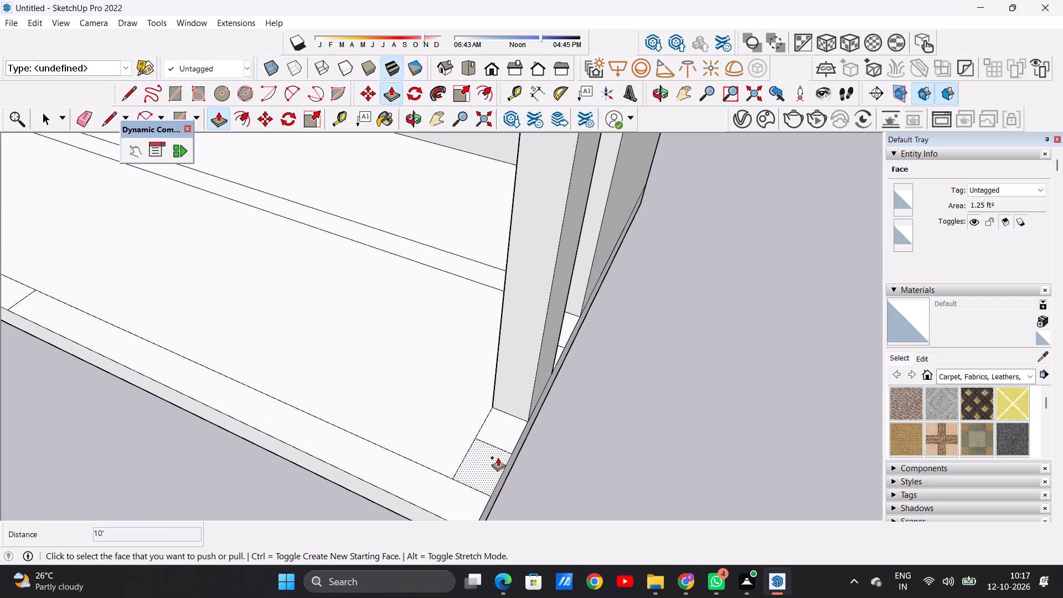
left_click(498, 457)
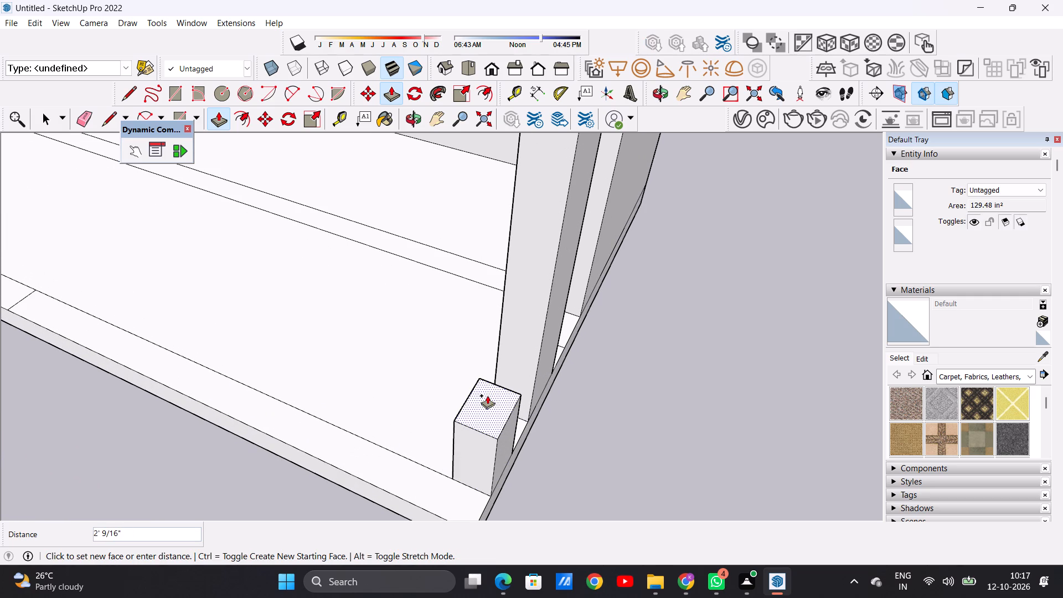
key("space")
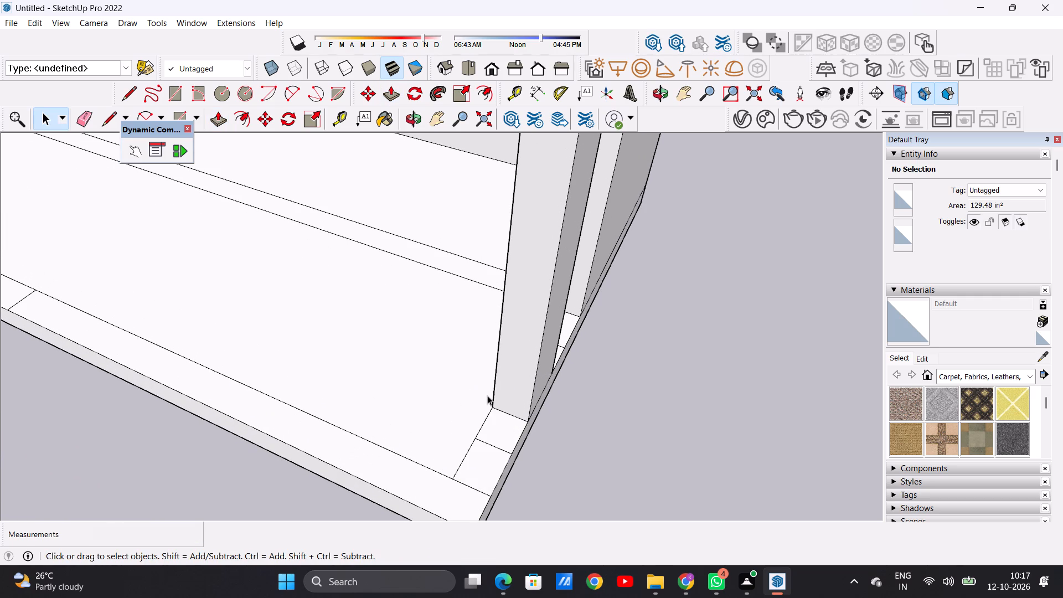
Undo the last 10' Push/Pull of the right border segment between the two small marked segments.
key("ctrl+z")
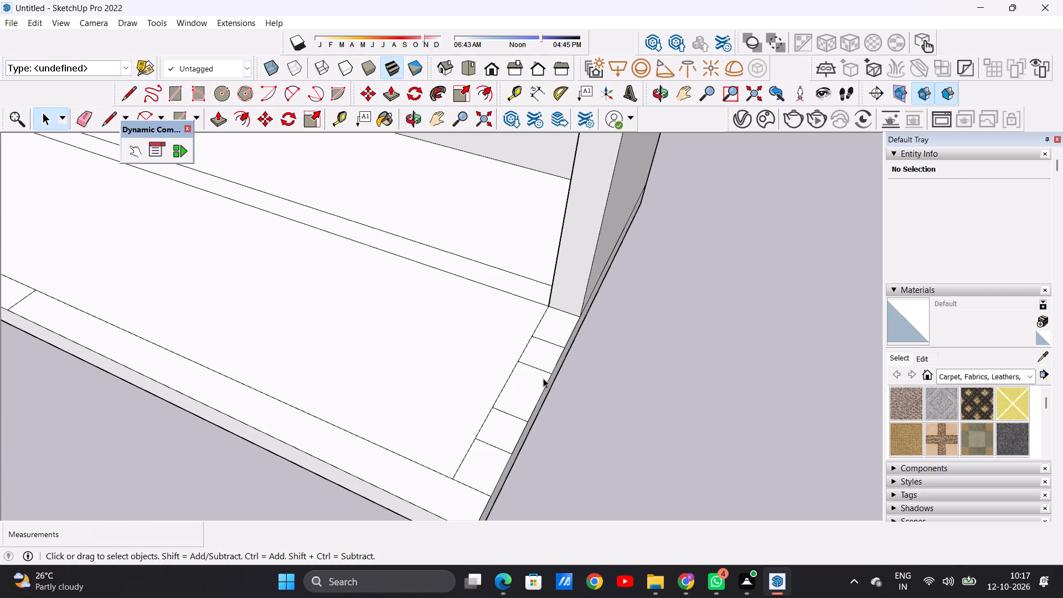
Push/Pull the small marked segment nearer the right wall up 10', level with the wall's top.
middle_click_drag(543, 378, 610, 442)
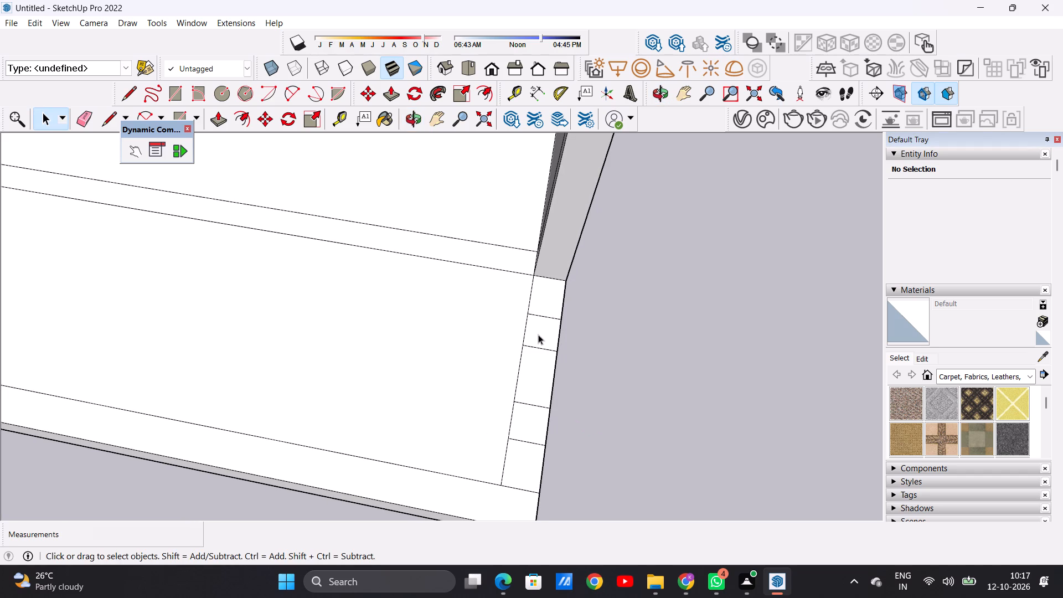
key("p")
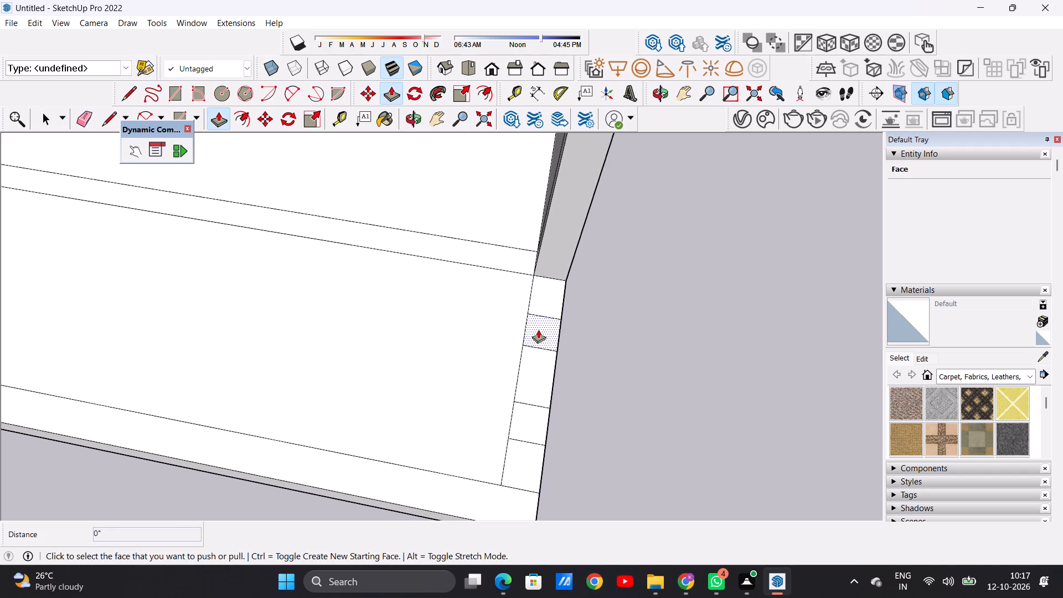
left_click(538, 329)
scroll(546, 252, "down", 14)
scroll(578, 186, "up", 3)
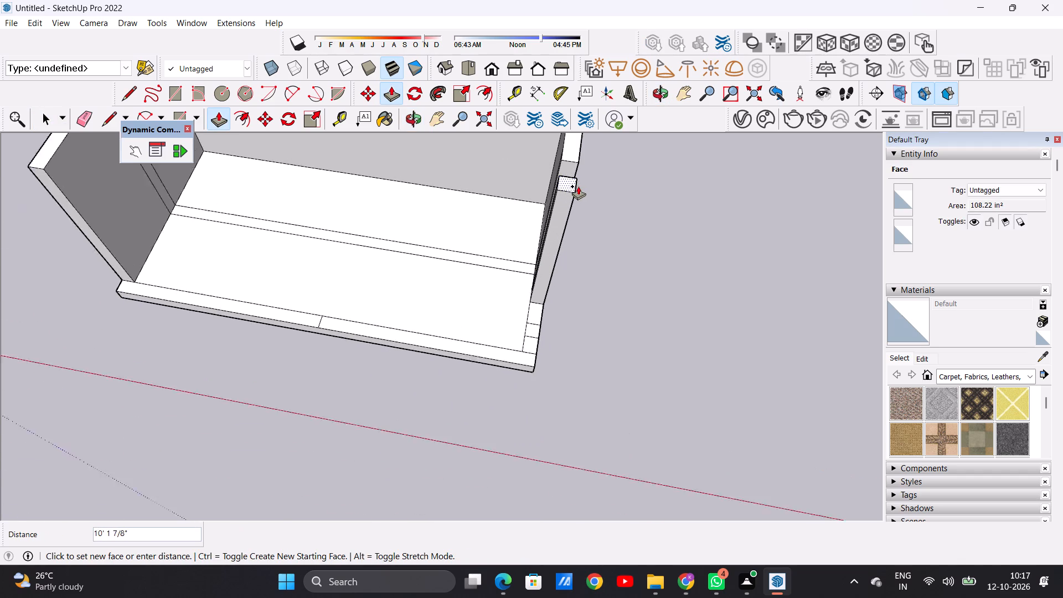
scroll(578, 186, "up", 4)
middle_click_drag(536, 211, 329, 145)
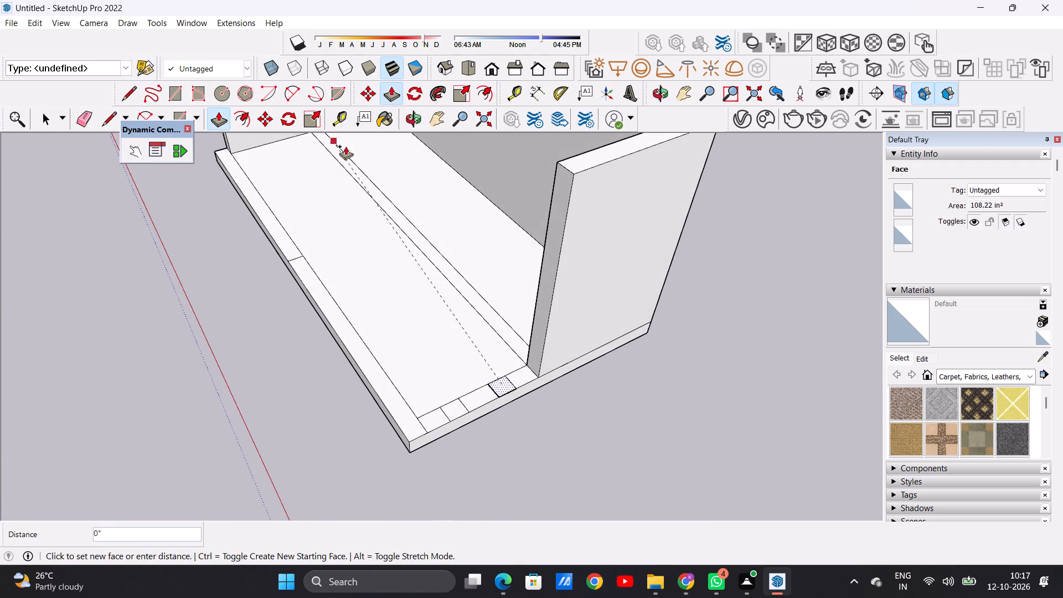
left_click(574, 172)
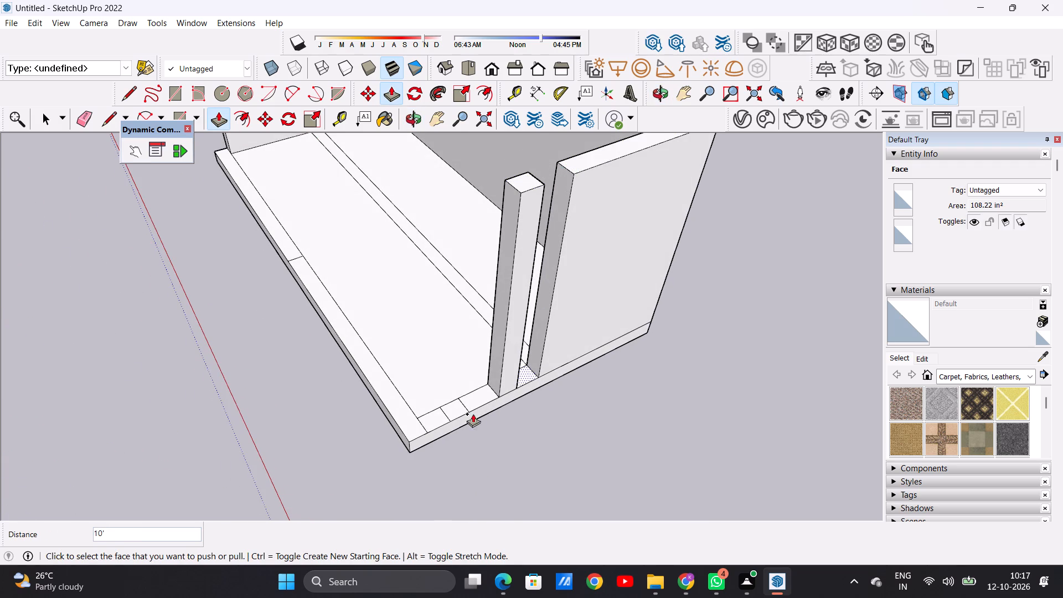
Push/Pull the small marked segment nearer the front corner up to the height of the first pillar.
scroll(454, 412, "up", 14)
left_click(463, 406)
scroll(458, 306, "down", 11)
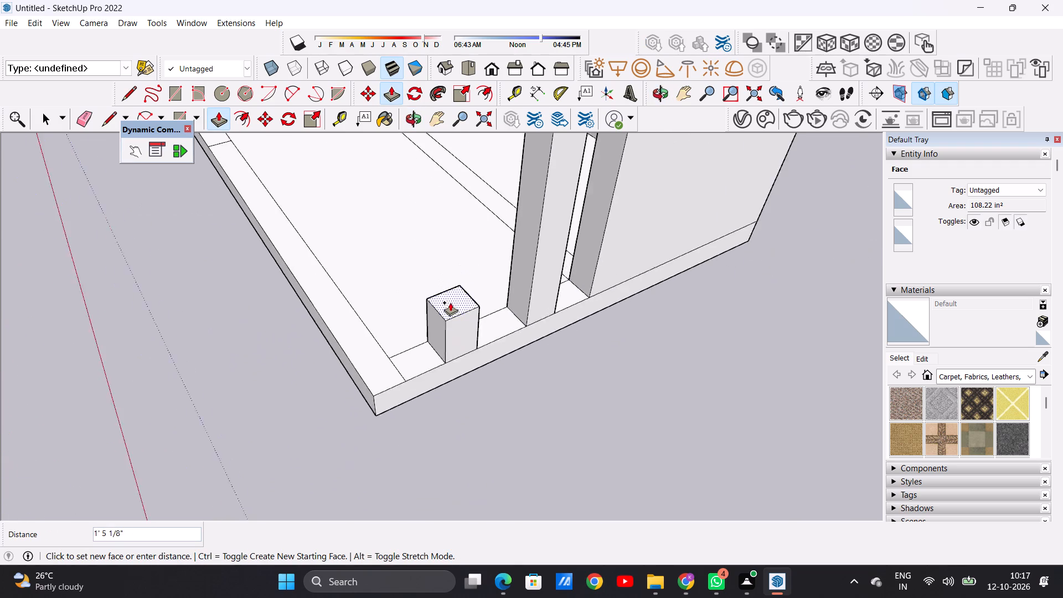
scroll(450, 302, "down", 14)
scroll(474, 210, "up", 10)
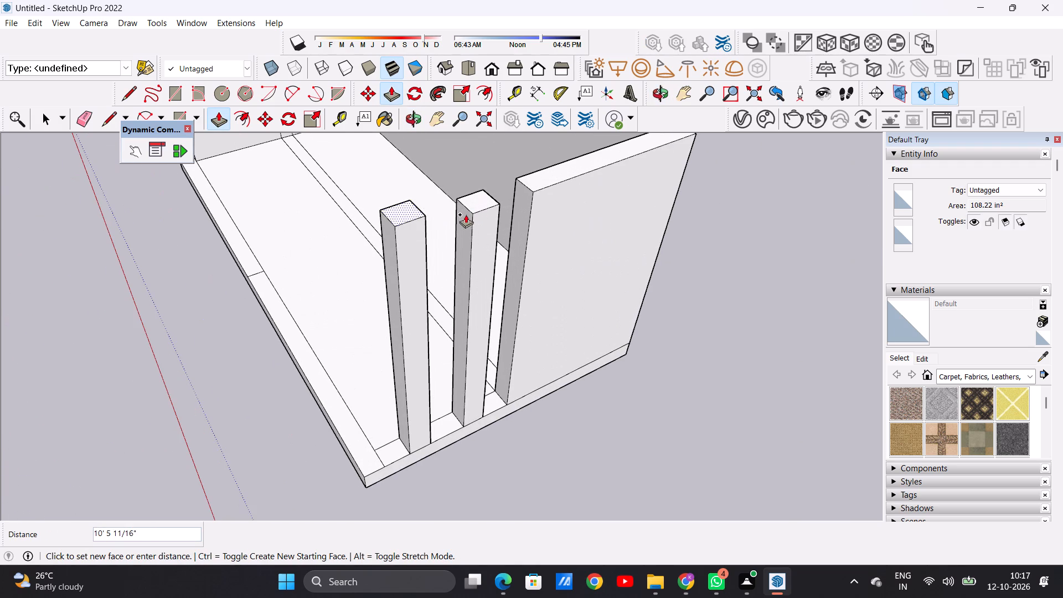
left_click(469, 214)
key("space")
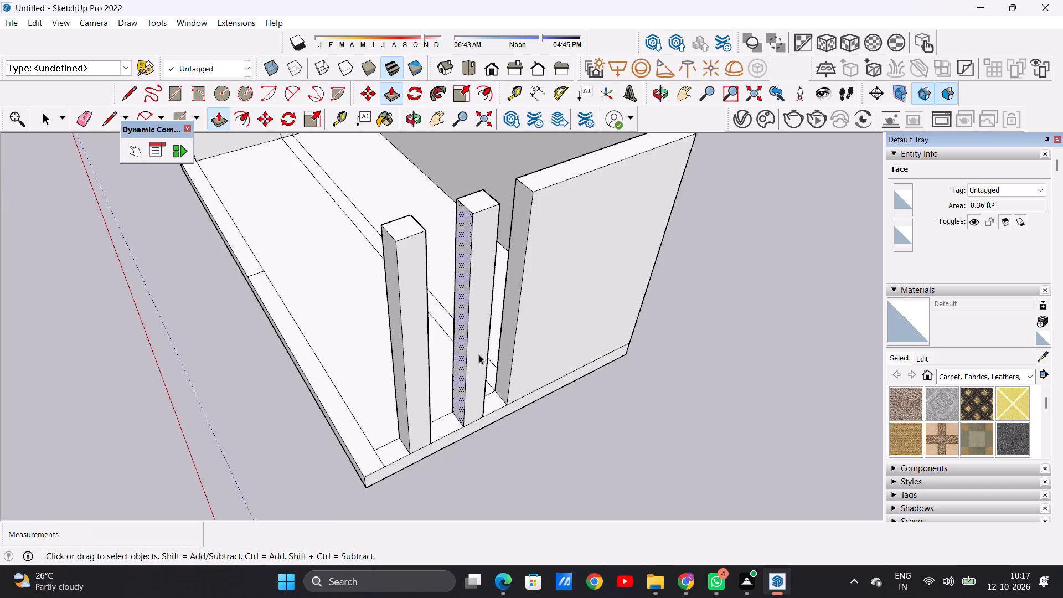
Examine the two raised pillars, the gaps beside them and the room's open front from several angles.
middle_click_drag(476, 368, 542, 287)
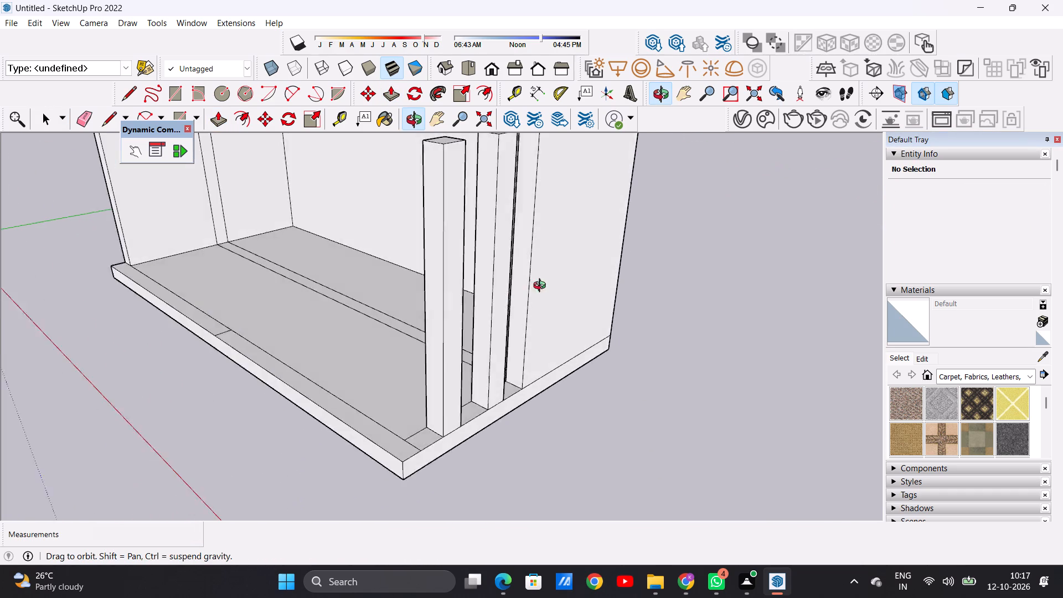
middle_click_drag(542, 287, 563, 290)
scroll(535, 345, "down", 11)
middle_click_drag(493, 348, 780, 245)
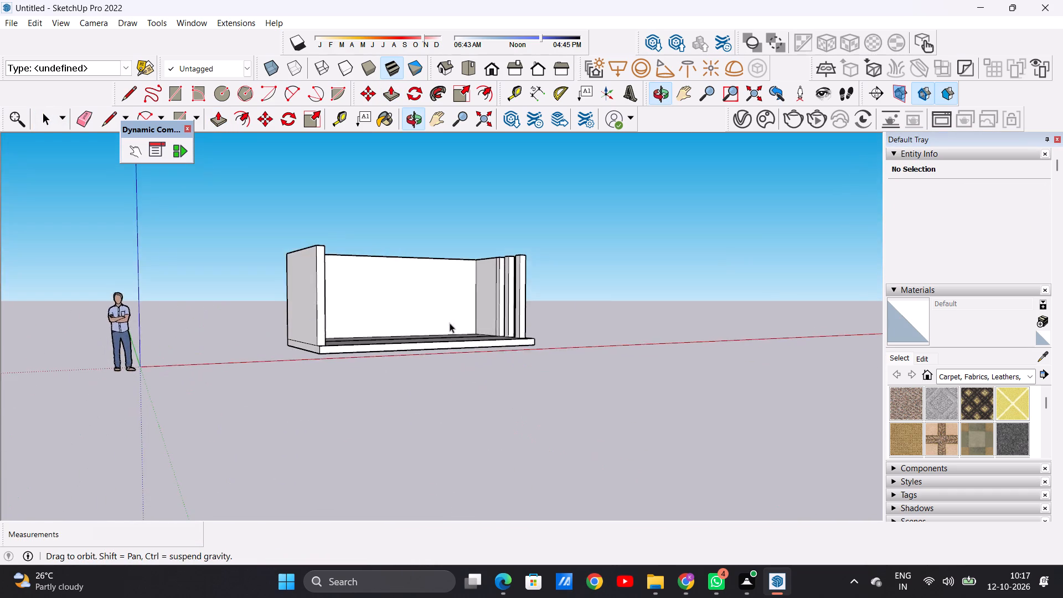
middle_click_drag(441, 318, 534, 430)
scroll(524, 275, "up", 16)
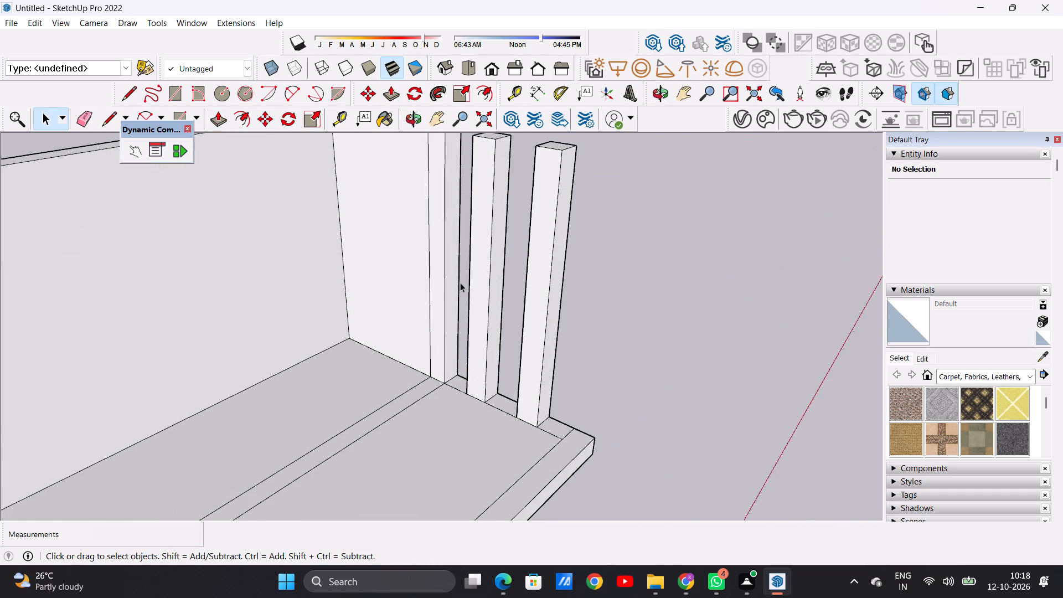
scroll(460, 282, "up", 3)
scroll(460, 349, "down", 20)
scroll(460, 349, "down", 1)
middle_click_drag(507, 359, 350, 295)
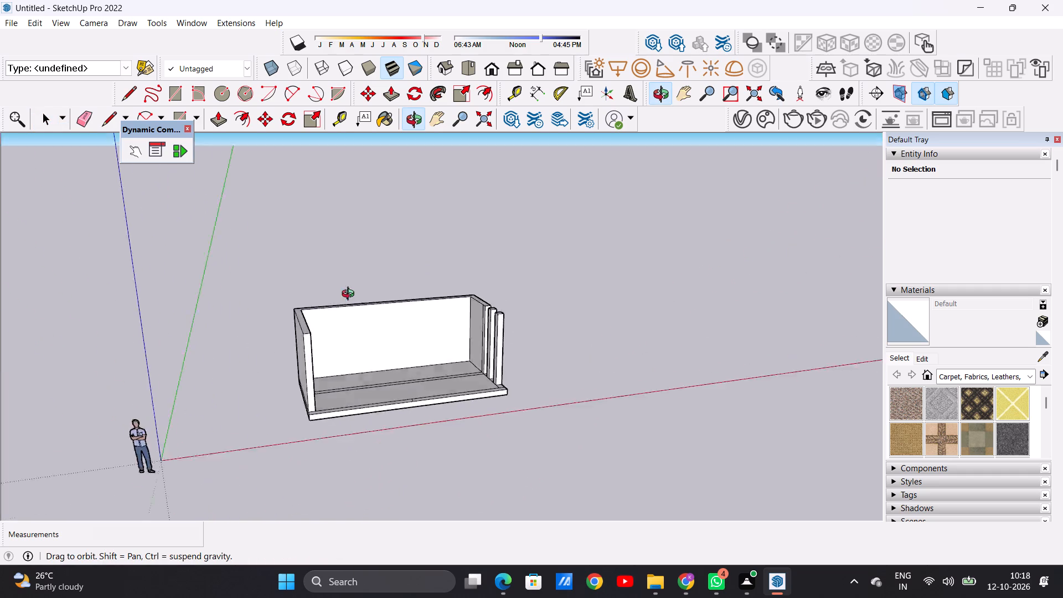
middle_click_drag(350, 295, 133, 348)
scroll(507, 391, "up", 15)
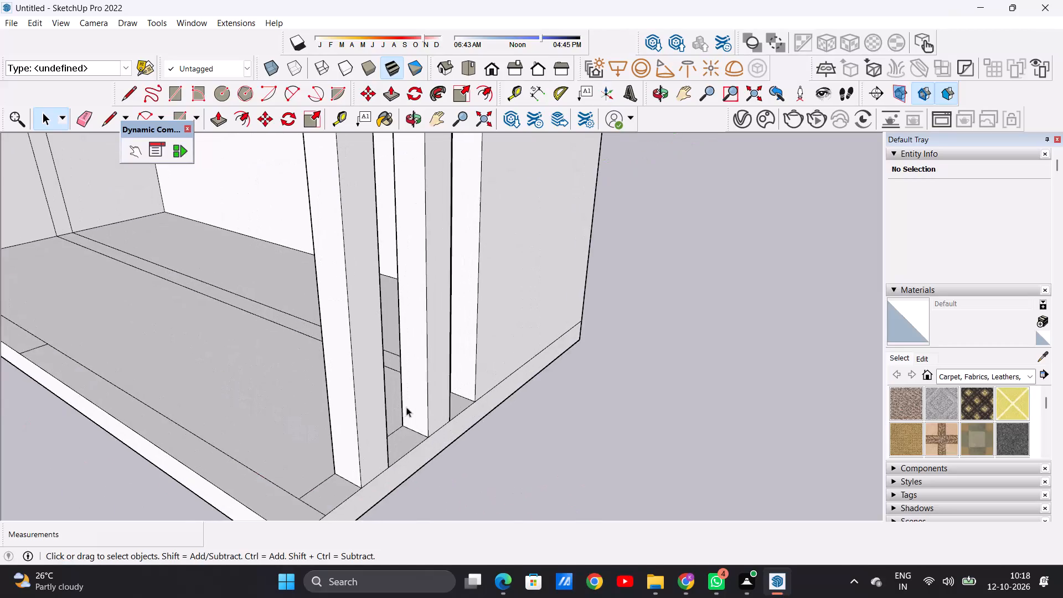
scroll(406, 407, "up", 10)
scroll(463, 382, "down", 8)
scroll(476, 373, "up", 1)
scroll(478, 371, "down", 16)
scroll(524, 311, "up", 1)
scroll(524, 311, "down", 6)
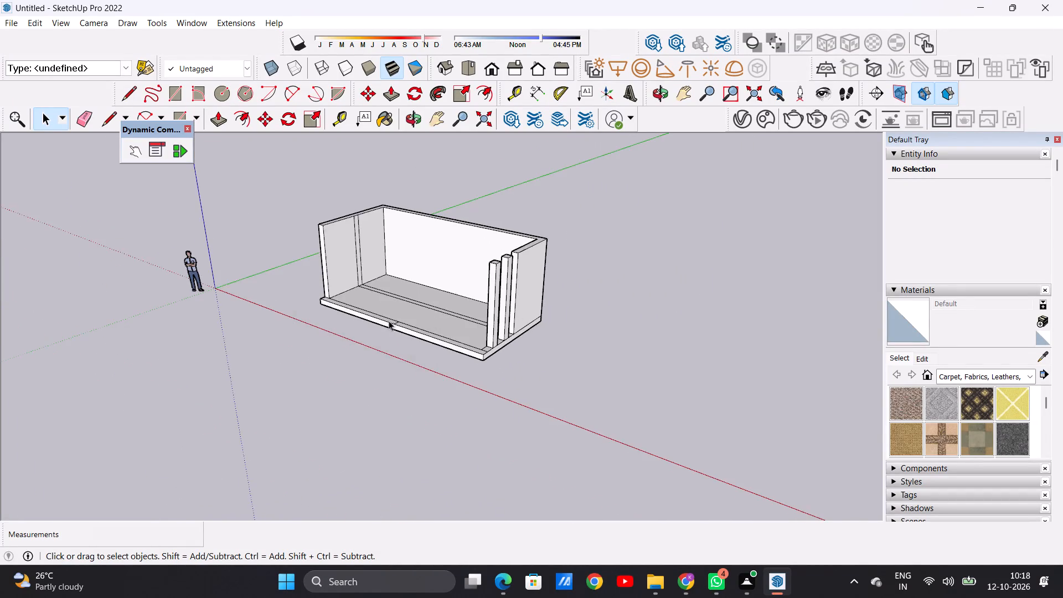
middle_click_drag(390, 329, 527, 455)
scroll(489, 376, "up", 16)
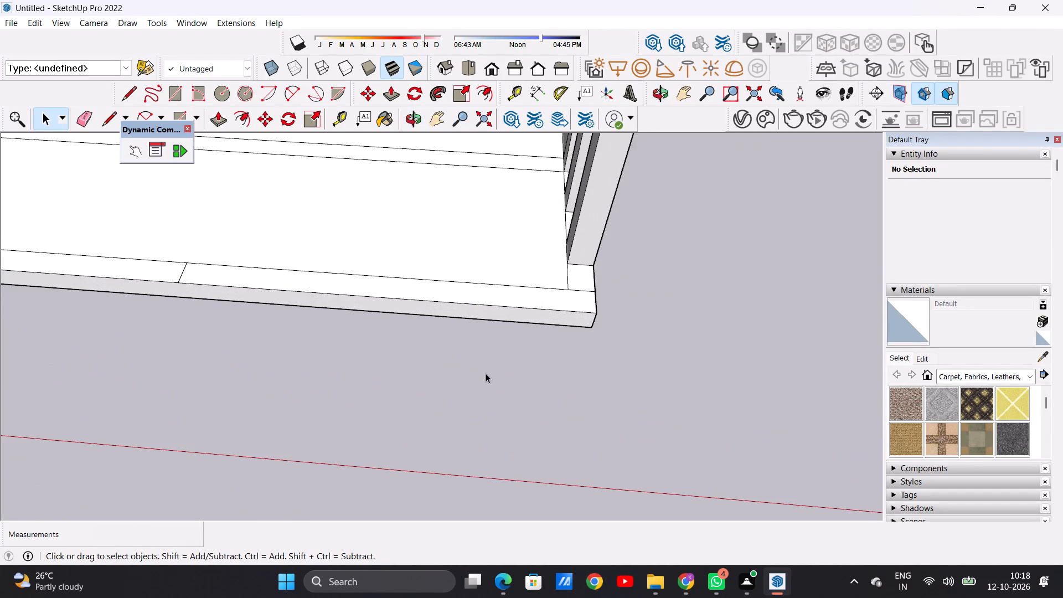
middle_click_drag(495, 385, 524, 368)
scroll(534, 358, "down", 16)
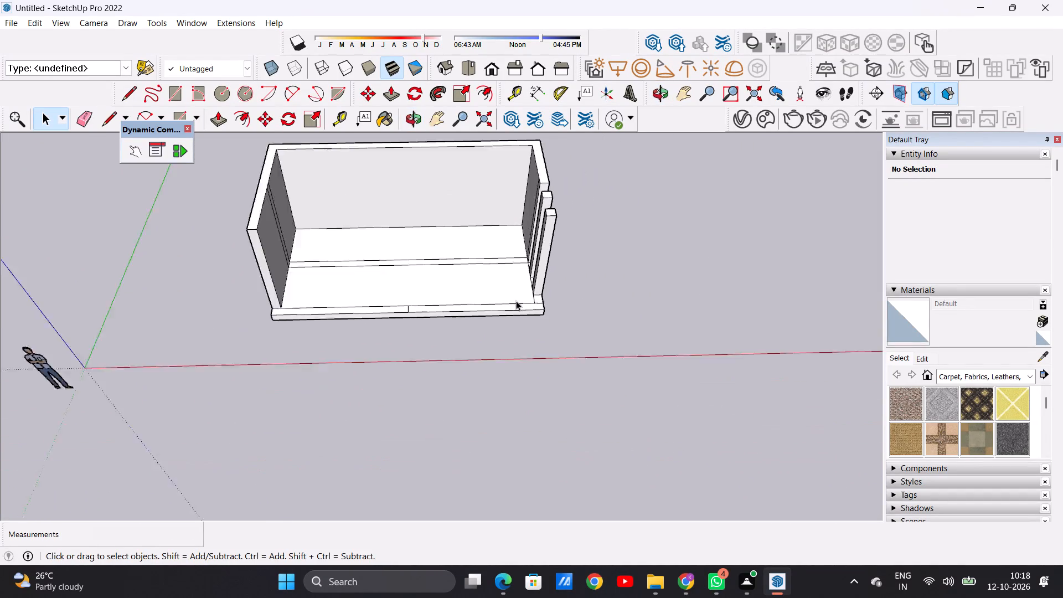
scroll(516, 301, "down", 1)
middle_click_drag(457, 286, 456, 370)
scroll(515, 326, "up", 8)
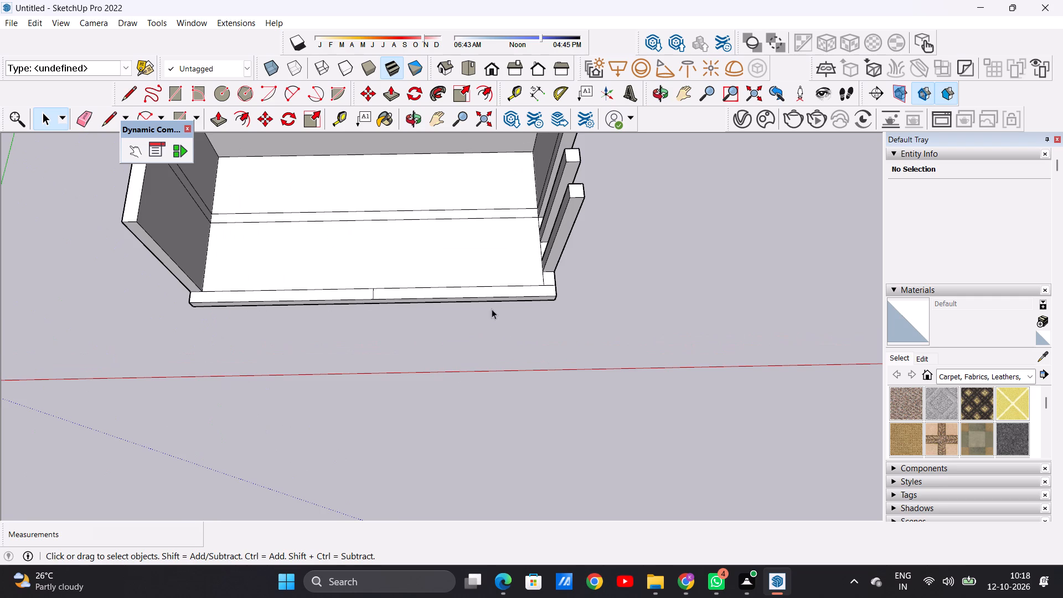
scroll(481, 303, "down", 9)
scroll(512, 307, "up", 1)
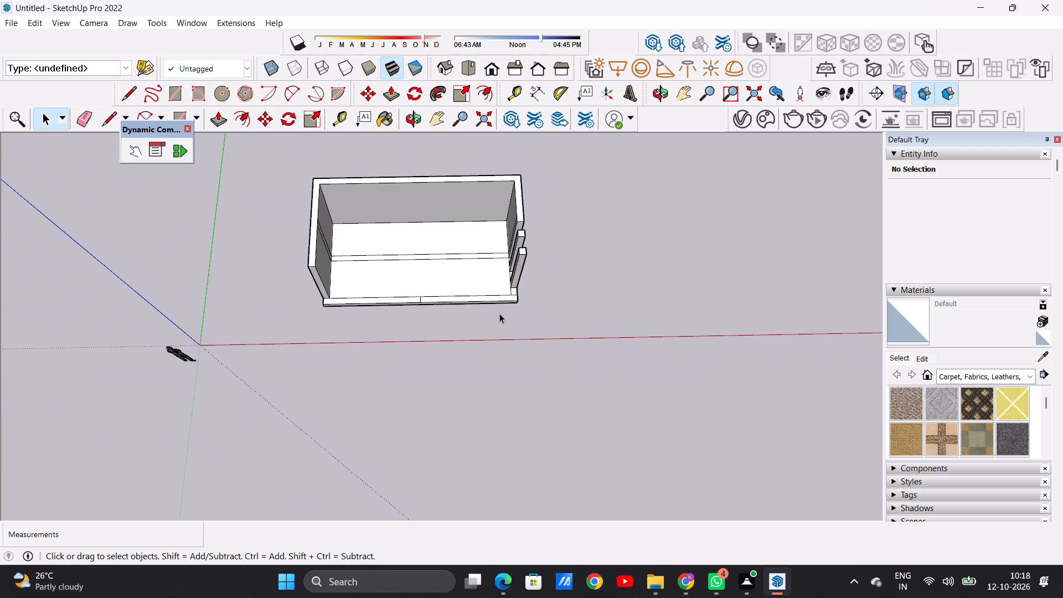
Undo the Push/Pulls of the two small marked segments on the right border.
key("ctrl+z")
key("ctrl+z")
Select the entire room and move it about 42' farther away from the origin.
scroll(491, 269, "down", 5)
middle_click_drag(487, 318, 483, 309)
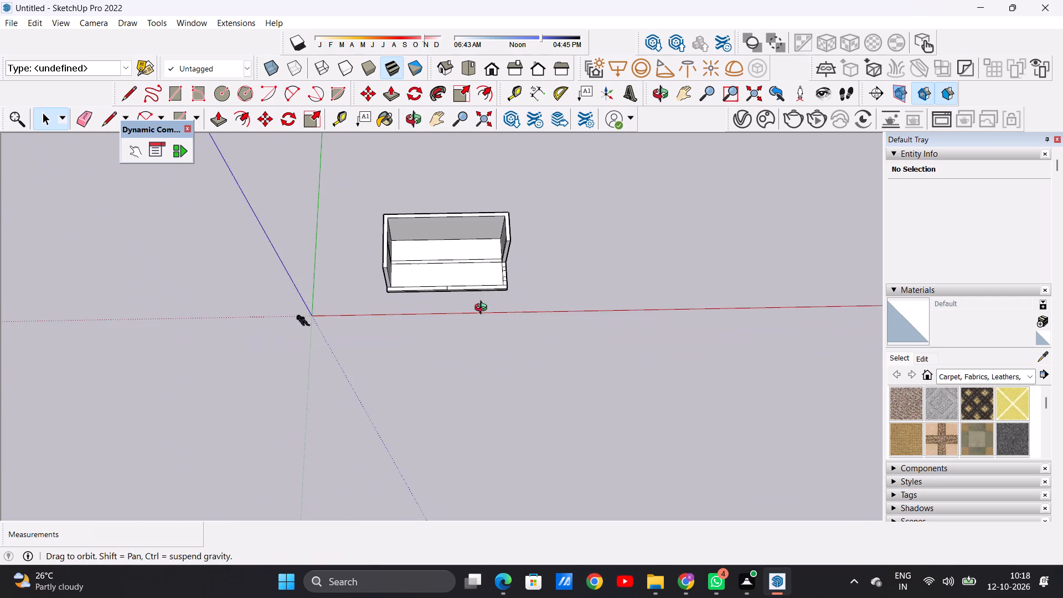
middle_click_drag(483, 309, 476, 302)
middle_click_drag(458, 403, 473, 418)
scroll(483, 265, "up", 11)
triple_click(495, 280)
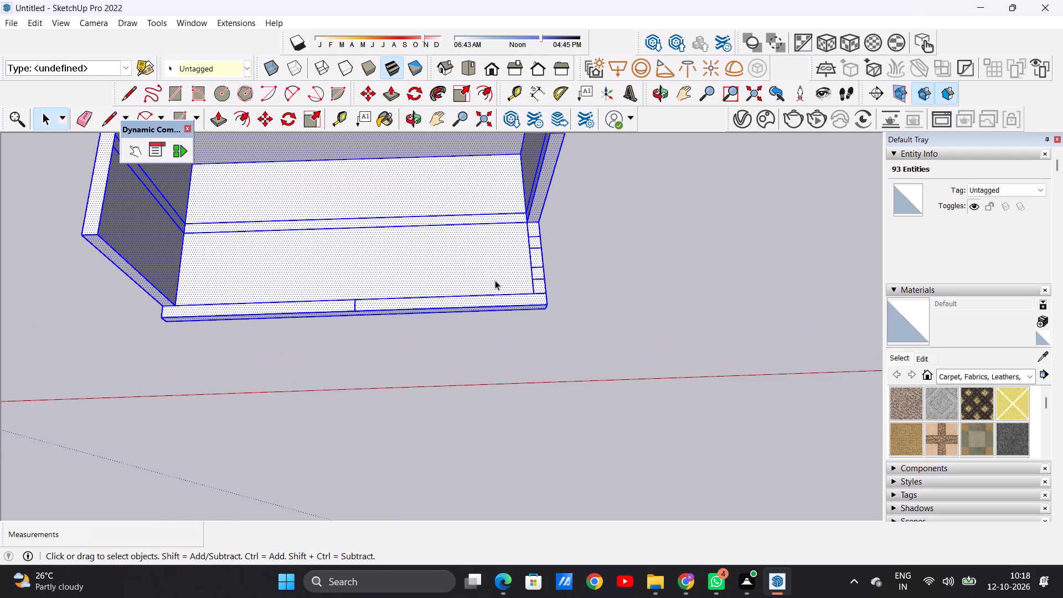
key("m")
left_click(544, 307)
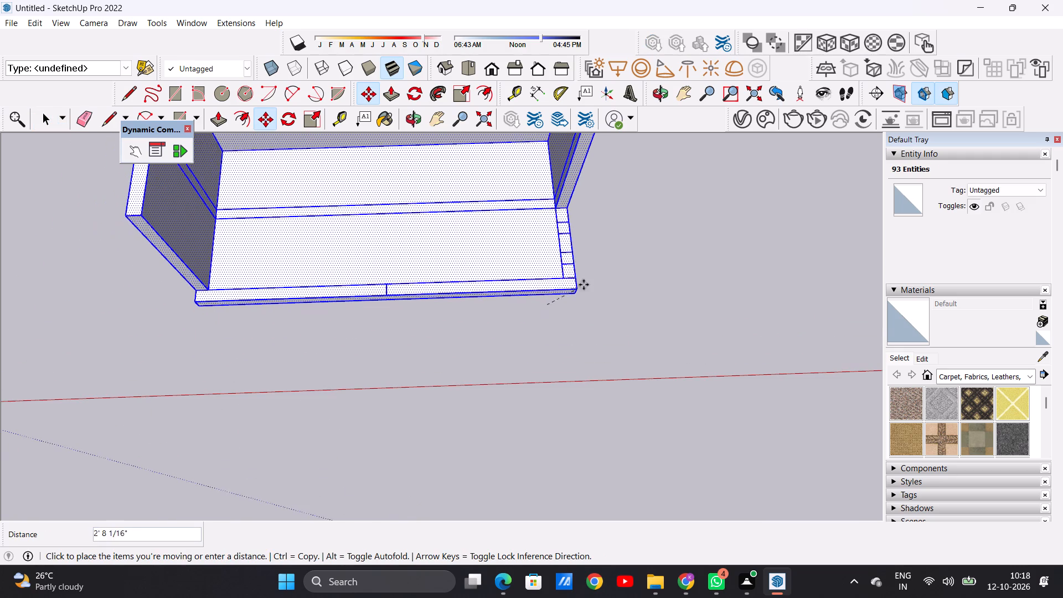
scroll(547, 333, "down", 19)
left_click(580, 256)
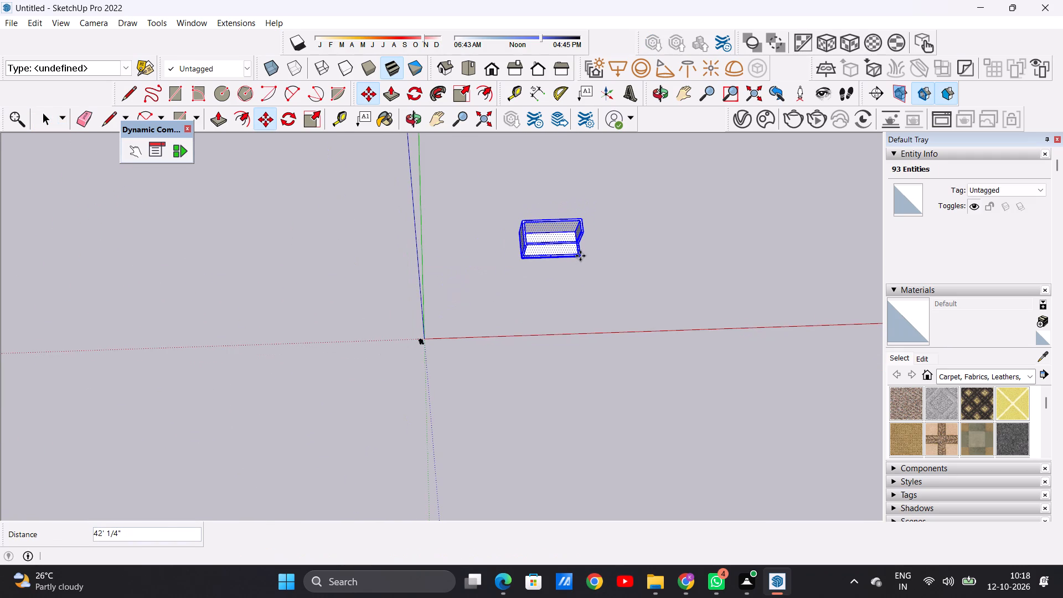
key("space")
scroll(614, 243, "up", 14)
middle_click_drag(493, 311, 491, 221)
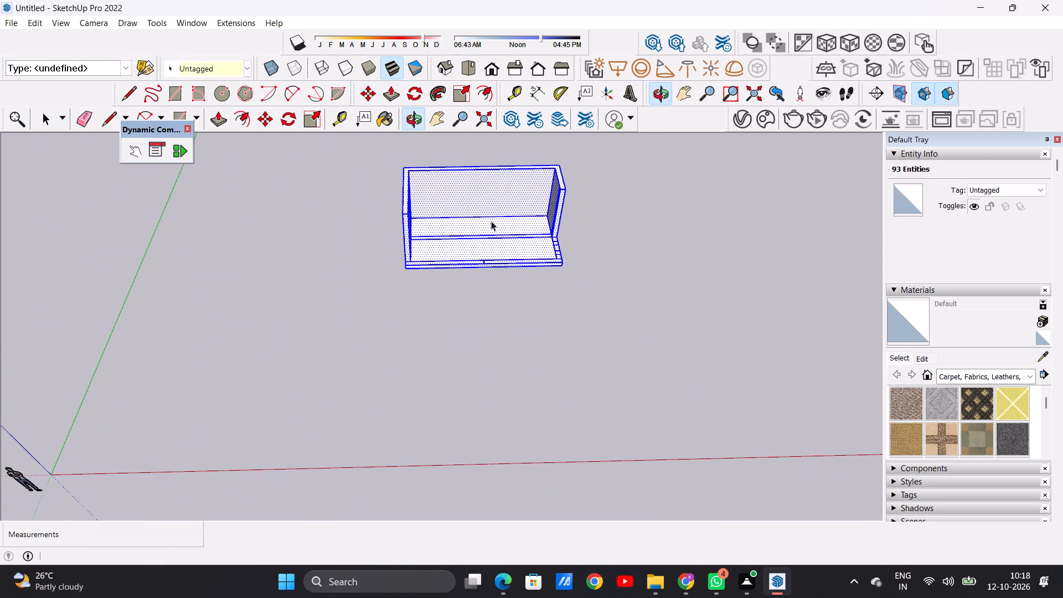
scroll(473, 282, "down", 4)
left_click(576, 243)
Push/Pull the slab's long front face outward about 2' 2 1/8" to extend the floor beyond the room.
scroll(535, 259, "up", 13)
middle_click_drag(531, 289, 430, 307)
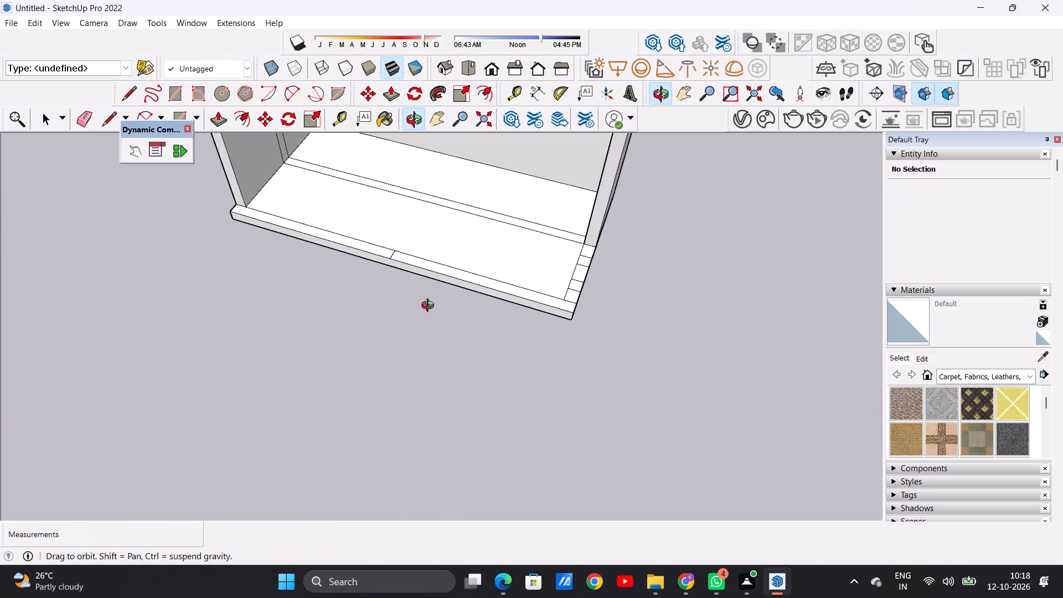
middle_click_drag(430, 307, 397, 276)
scroll(539, 301, "up", 8)
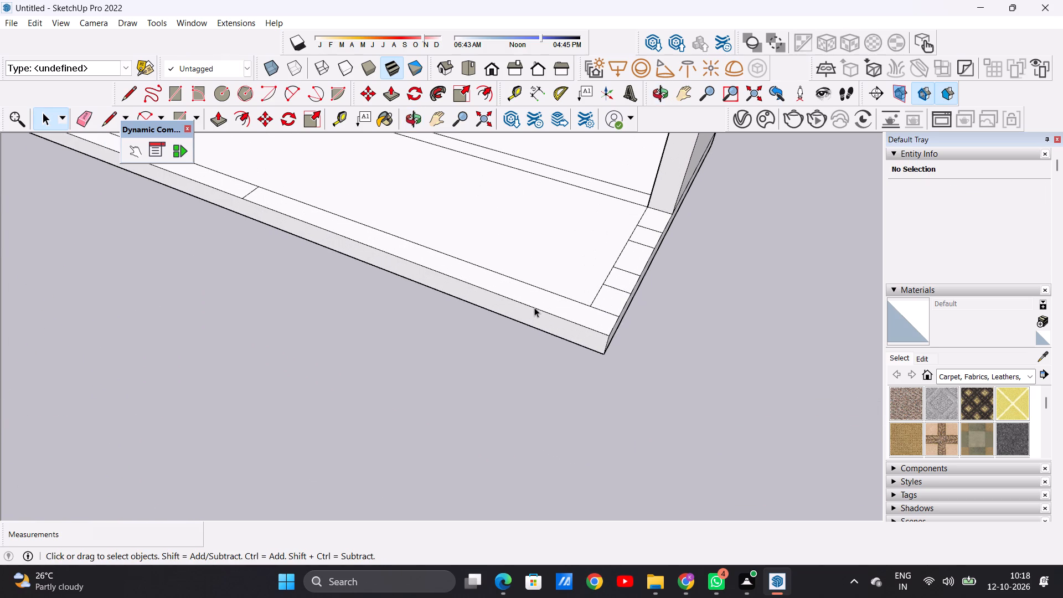
key("p")
left_click(561, 324)
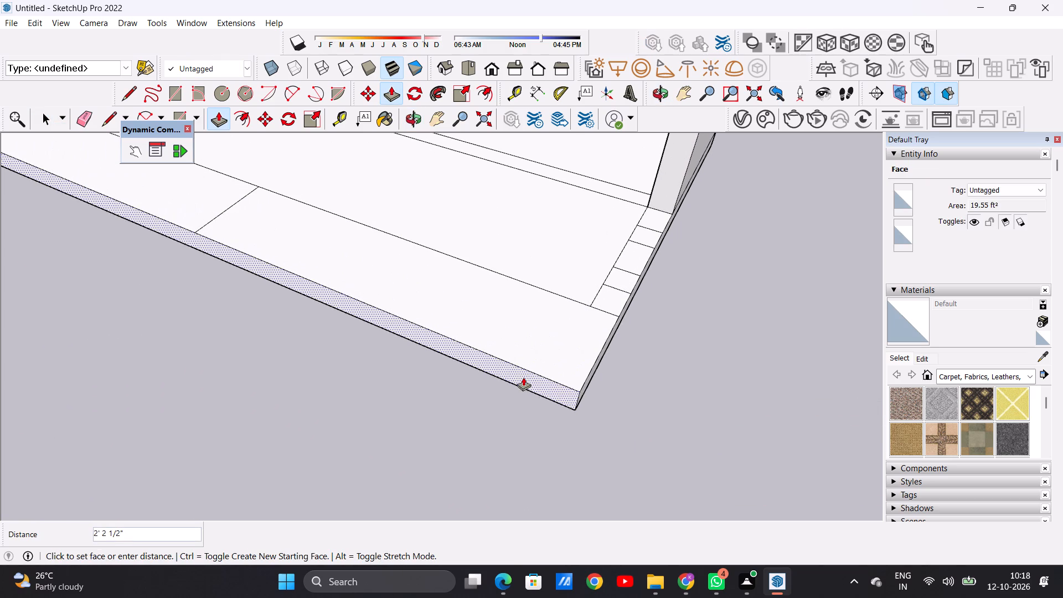
scroll(524, 372, "down", 2)
scroll(524, 372, "up", 1)
scroll(524, 372, "down", 12)
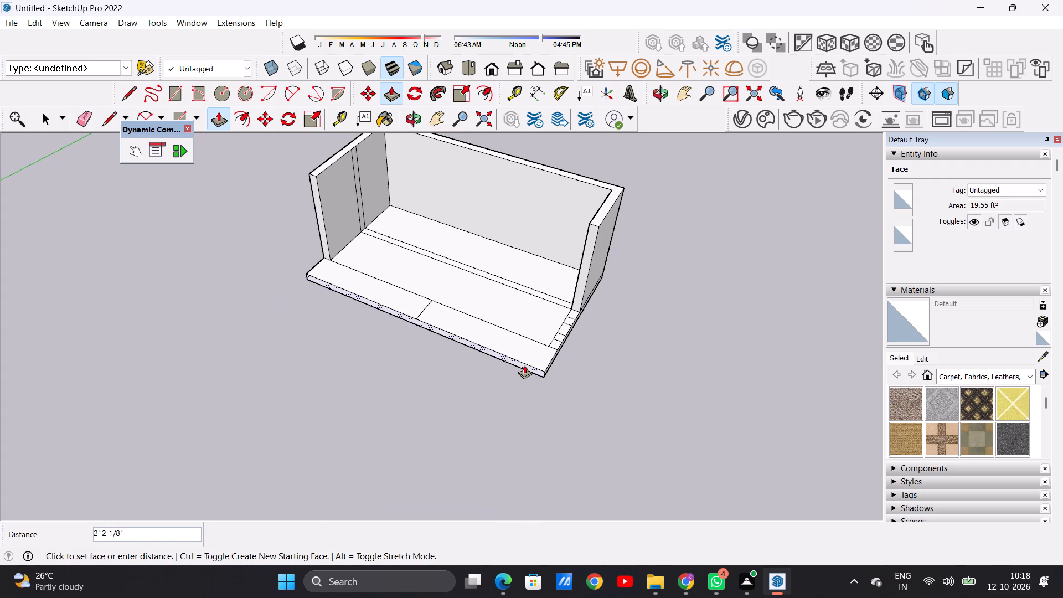
left_click(524, 365)
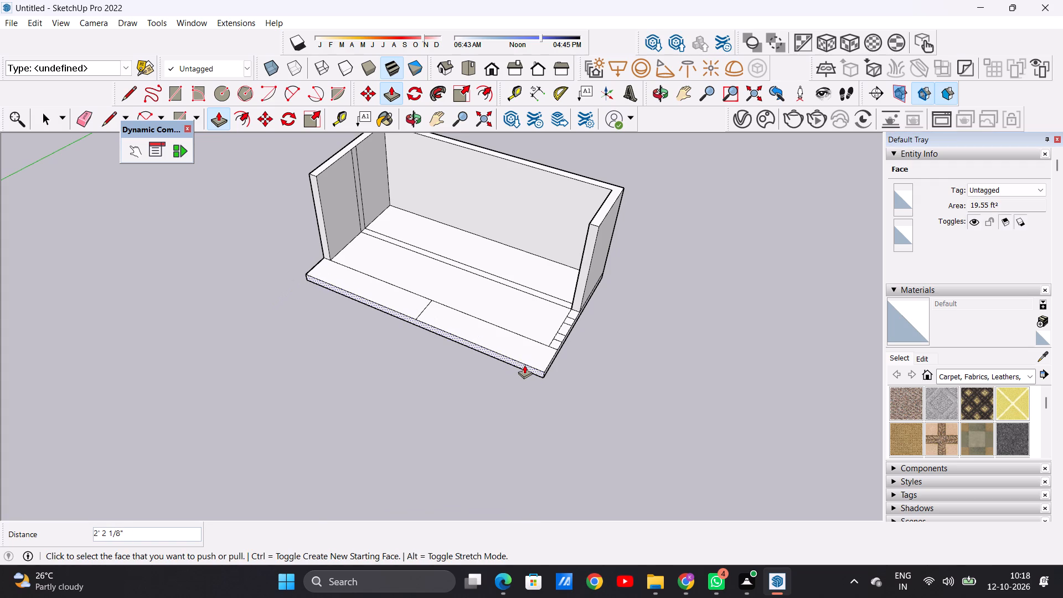
key("space")
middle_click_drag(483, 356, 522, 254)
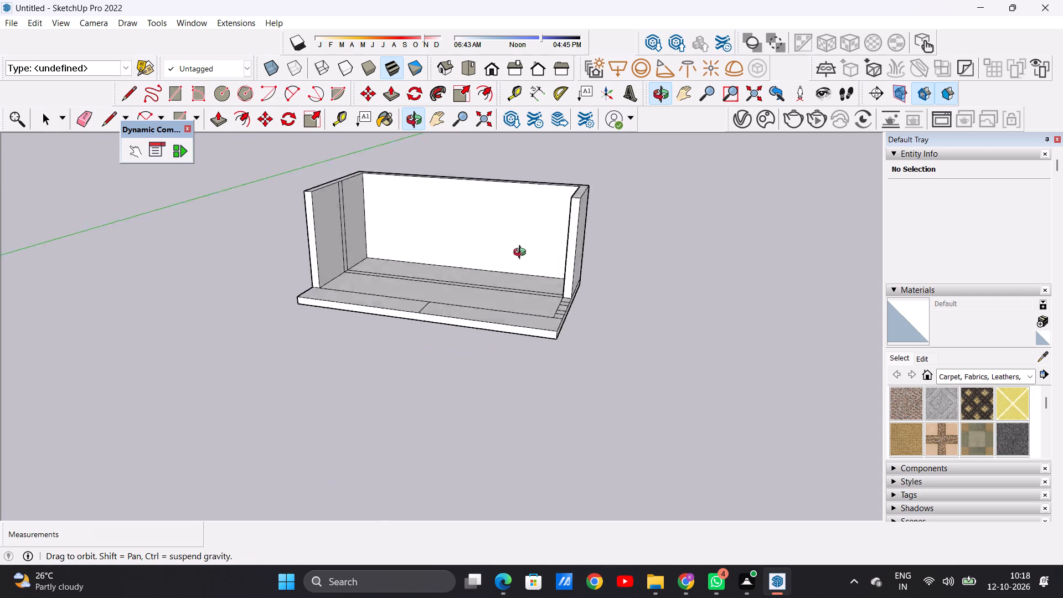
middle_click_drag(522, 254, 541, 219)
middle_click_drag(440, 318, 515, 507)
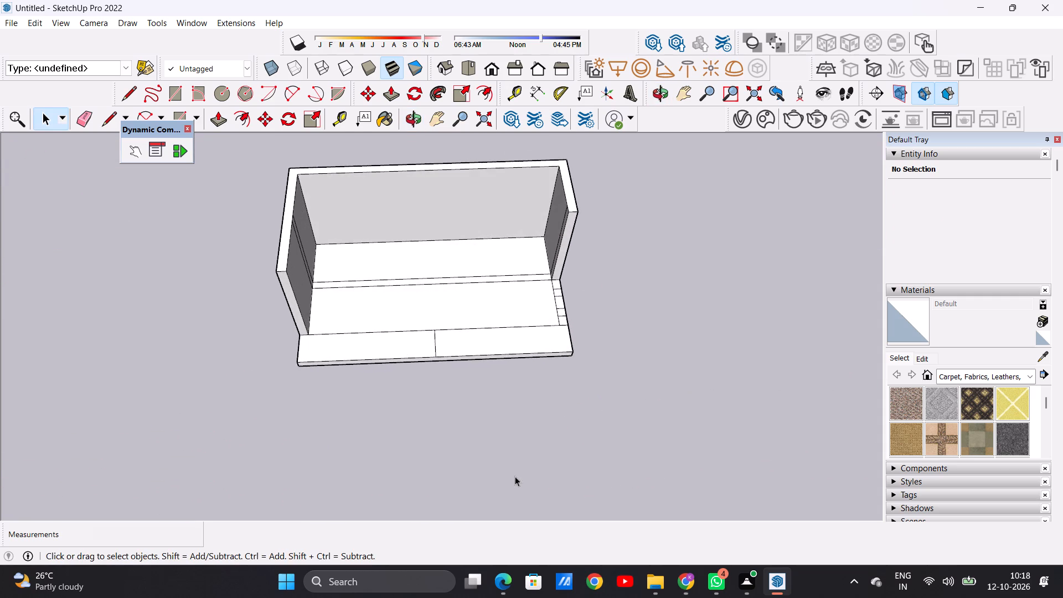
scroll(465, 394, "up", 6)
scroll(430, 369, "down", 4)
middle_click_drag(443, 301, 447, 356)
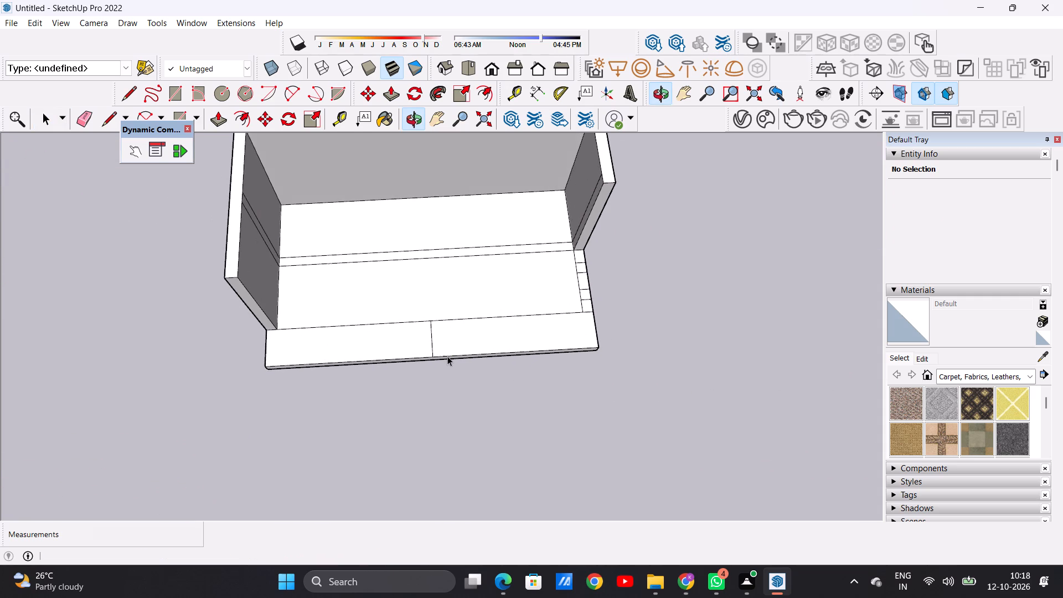
Erase both halves of the old front border line between the room floor and the new front extension.
scroll(447, 356, "up", 1)
key("e")
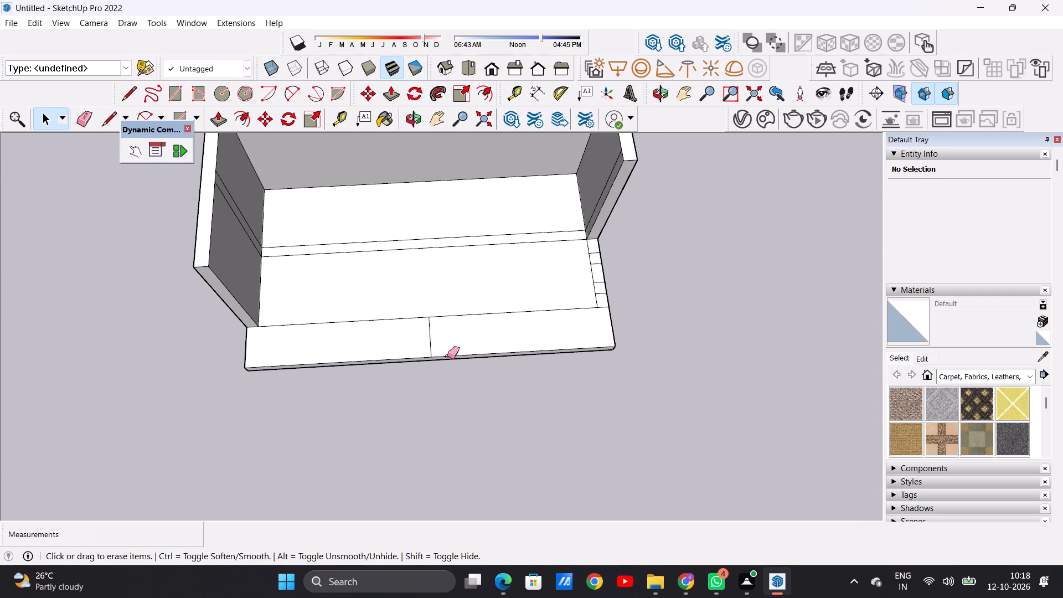
scroll(441, 338, "up", 7)
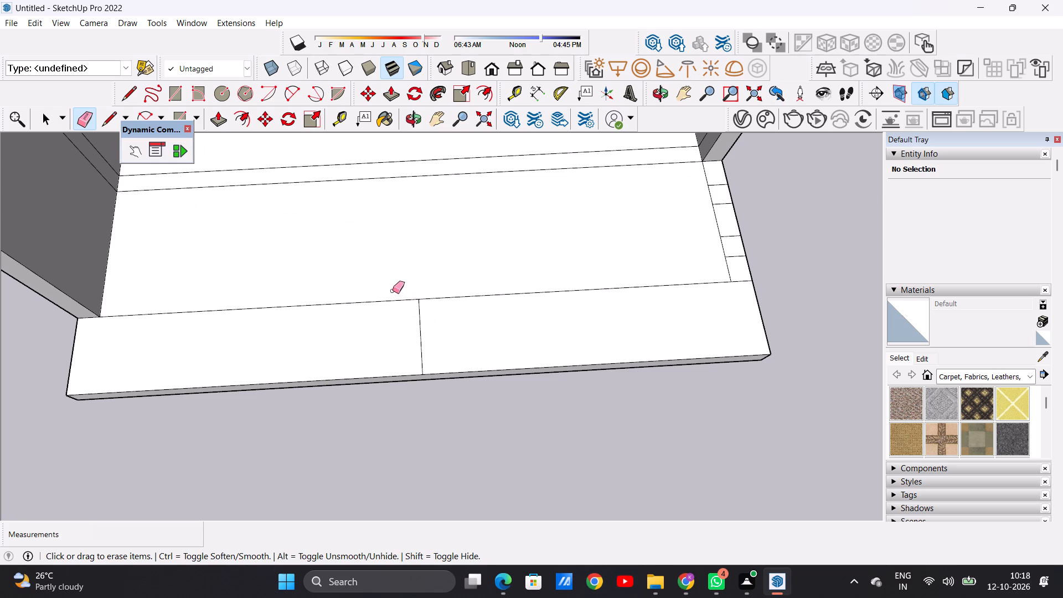
left_click(389, 293)
left_click_drag(389, 294, 385, 318)
left_click_drag(396, 298, 394, 310)
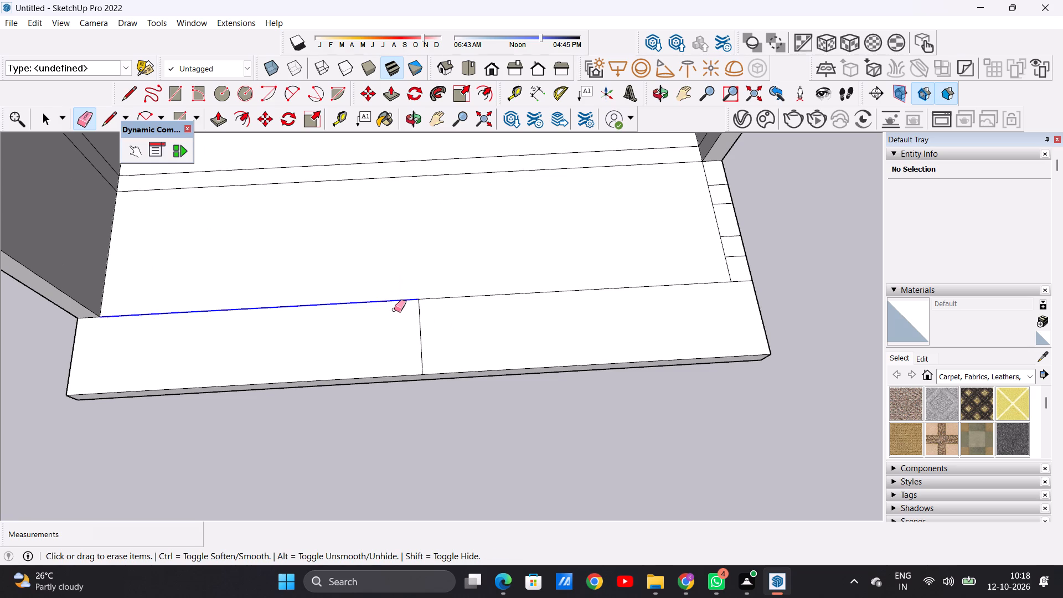
left_click_drag(477, 287, 475, 307)
key("space")
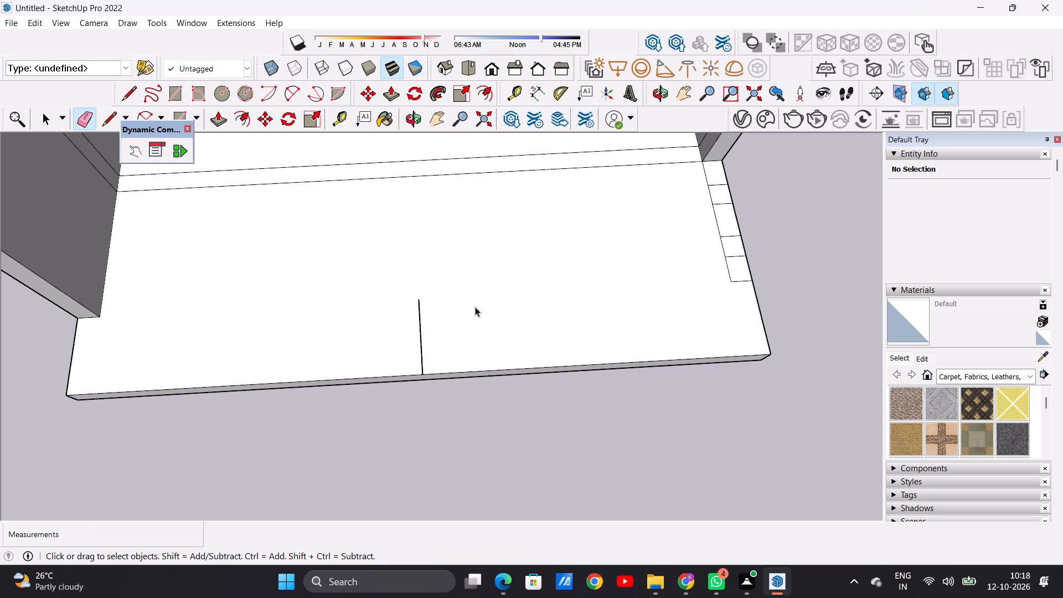
Draw a line about 2' 4 5/16" forward from the left wall's inner corner, continuing 24' 6" parallel to the slab's front edge.
type("L")
scroll(359, 322, "up", 3)
scroll(228, 333, "down", 2)
scroll(238, 333, "up", 1)
scroll(242, 333, "down", 8)
scroll(152, 324, "down", 1)
scroll(152, 325, "up", 1)
scroll(151, 327, "down", 1)
scroll(151, 328, "up", 3)
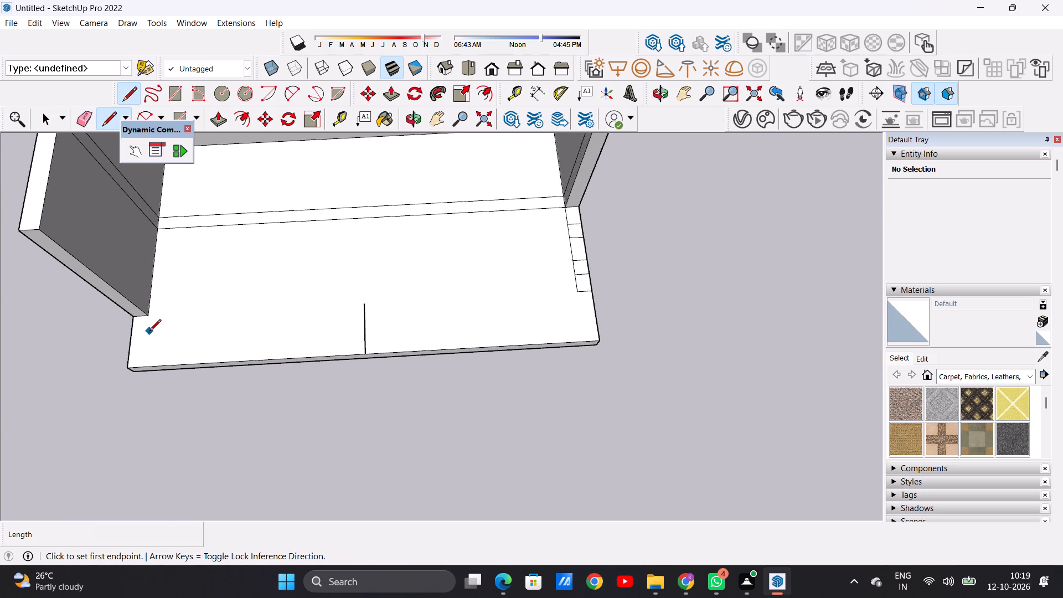
scroll(149, 332, "up", 8)
left_click(153, 298)
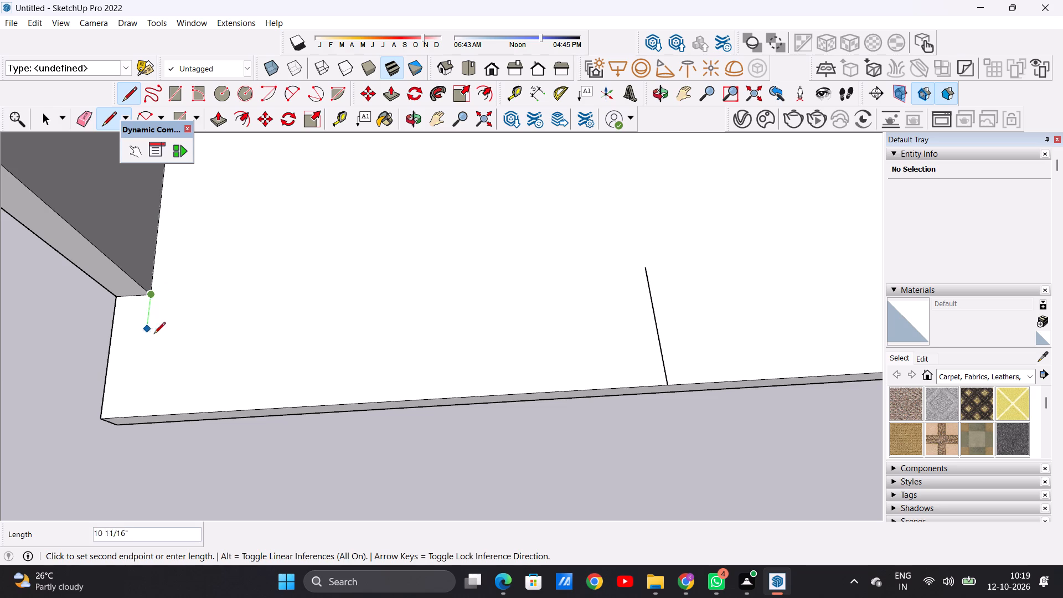
left_click(141, 389)
scroll(155, 391, "down", 13)
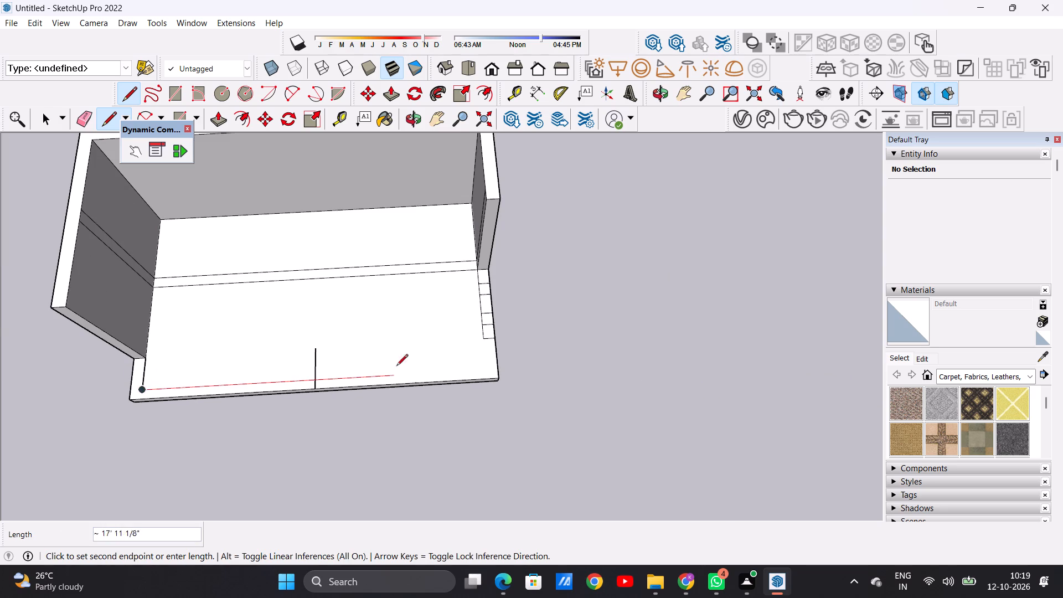
scroll(416, 365, "up", 10)
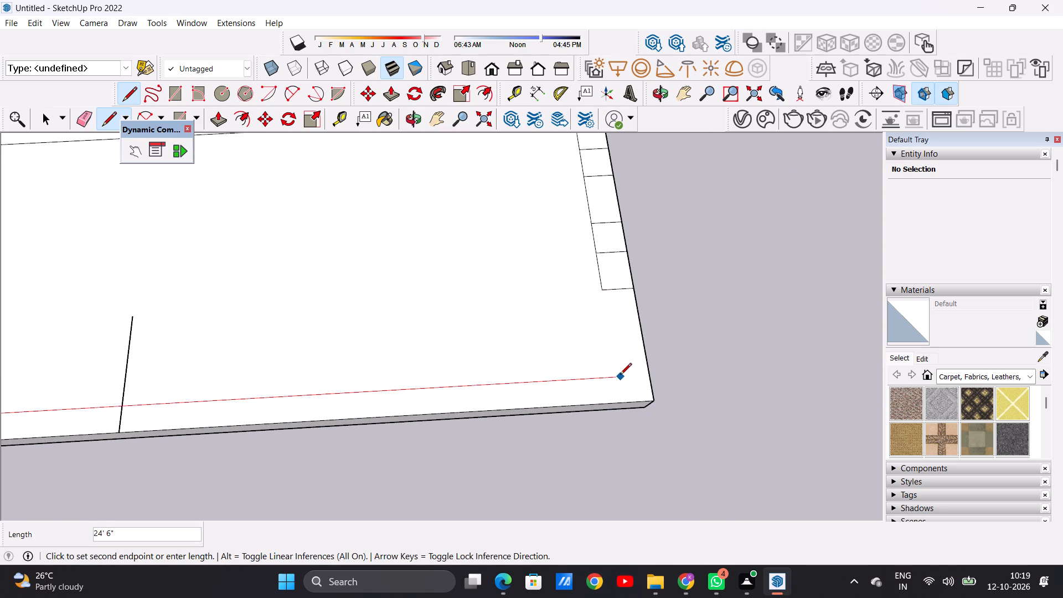
left_click(619, 377)
key("space")
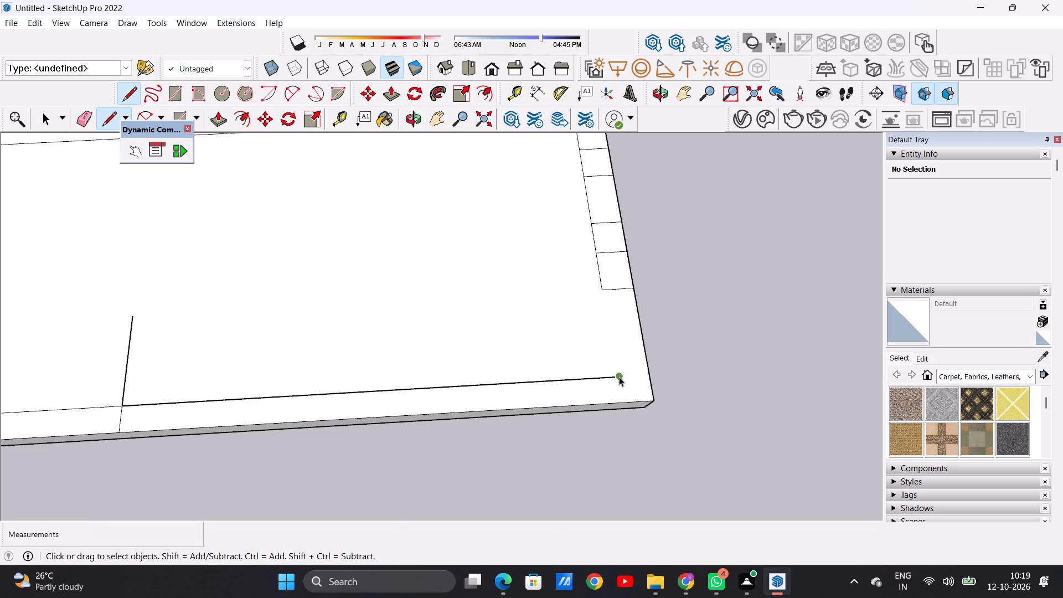
Draw a line from the segmented right border's inner front corner to the new front line and erase the overshooting stub.
type("P")
key("space")
key("l")
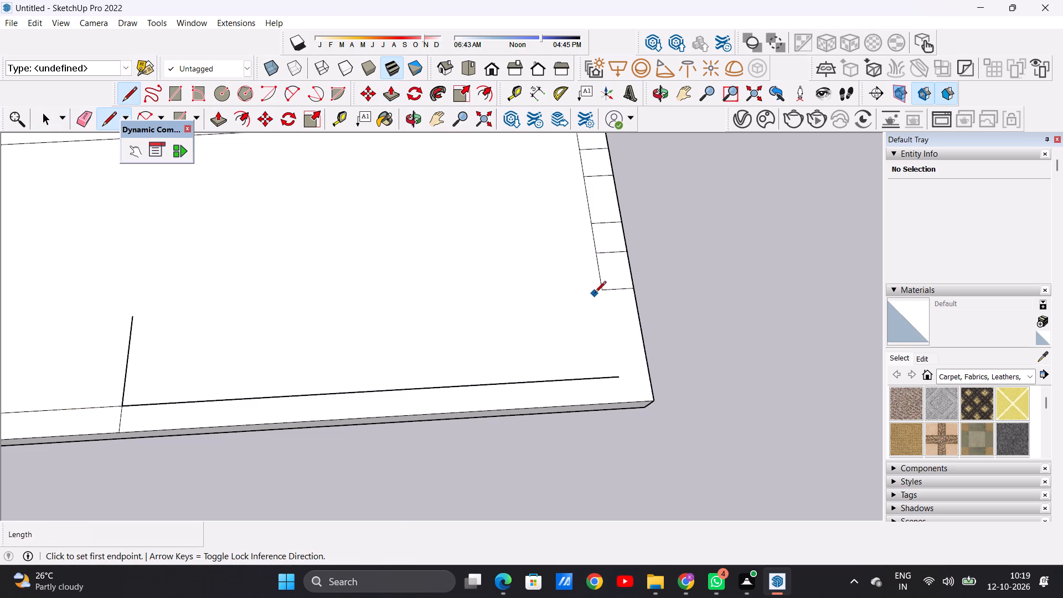
left_click(598, 291)
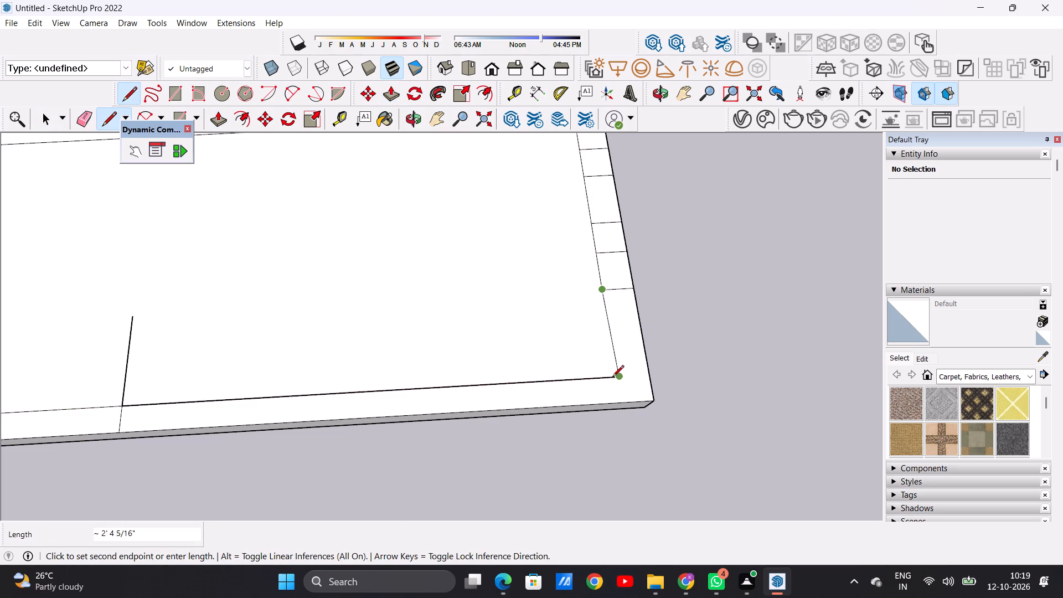
left_click(608, 384)
key("space")
scroll(622, 376, "up", 2)
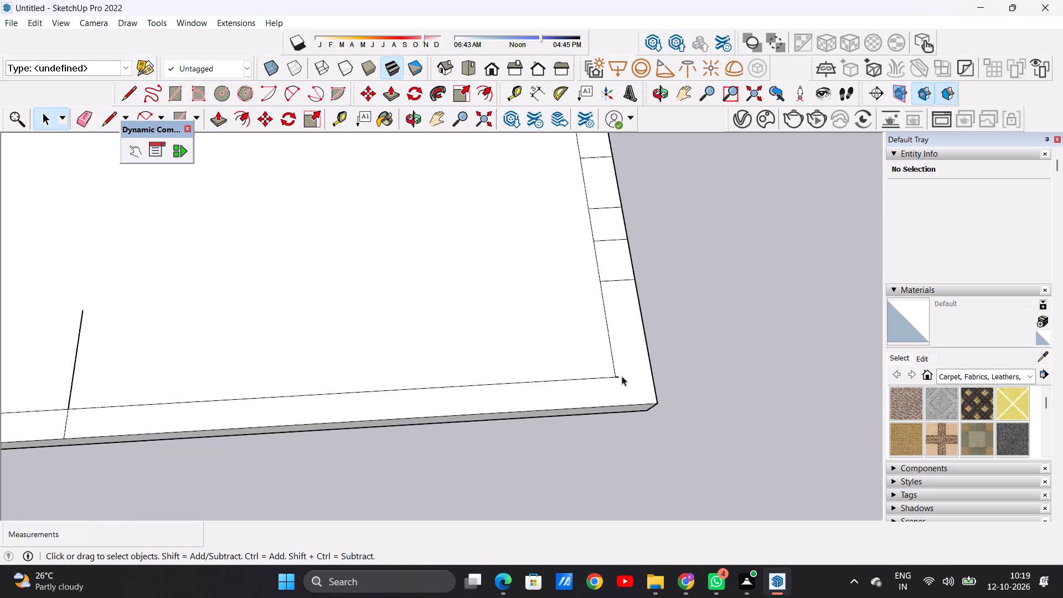
scroll(622, 376, "up", 7)
key("e")
scroll(620, 379, "up", 7)
left_click_drag(606, 373, 609, 383)
key("space")
Erase the leftover middle line segment that projects into the floor behind the new front border line.
scroll(606, 385, "down", 11)
scroll(602, 365, "up", 1)
scroll(602, 365, "down", 20)
scroll(602, 365, "down", 3)
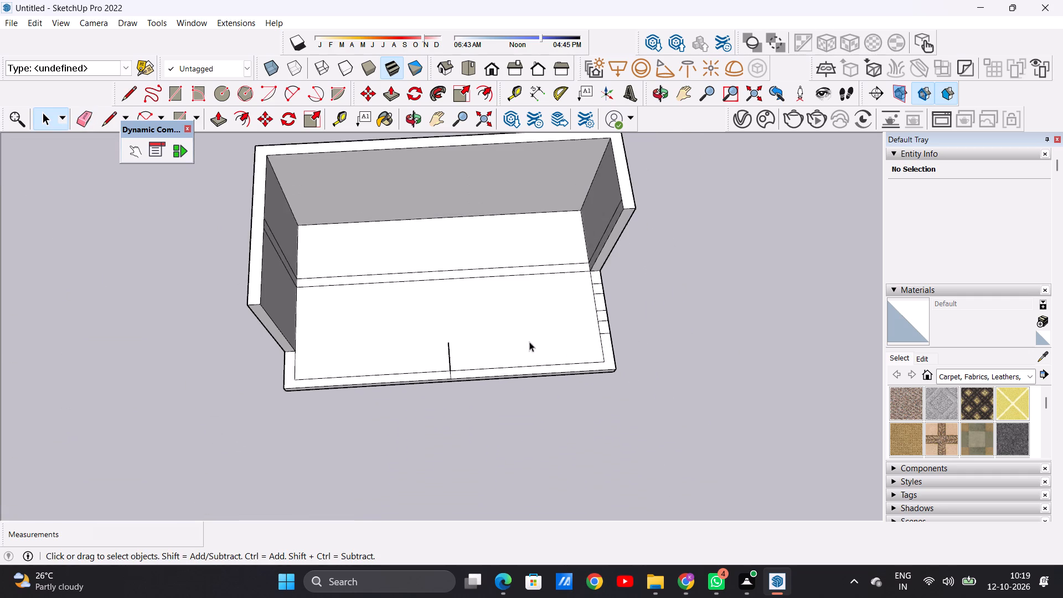
scroll(478, 369, "up", 18)
key("e")
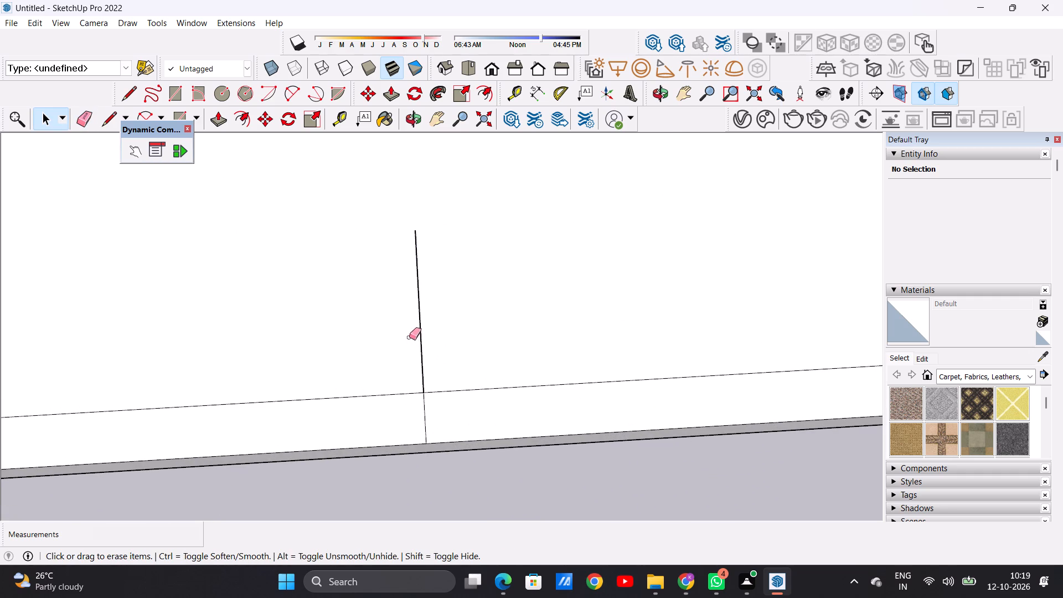
left_click_drag(409, 337, 444, 332)
key("space")
scroll(435, 340, "down", 3)
scroll(435, 336, "up", 1)
scroll(435, 331, "down", 15)
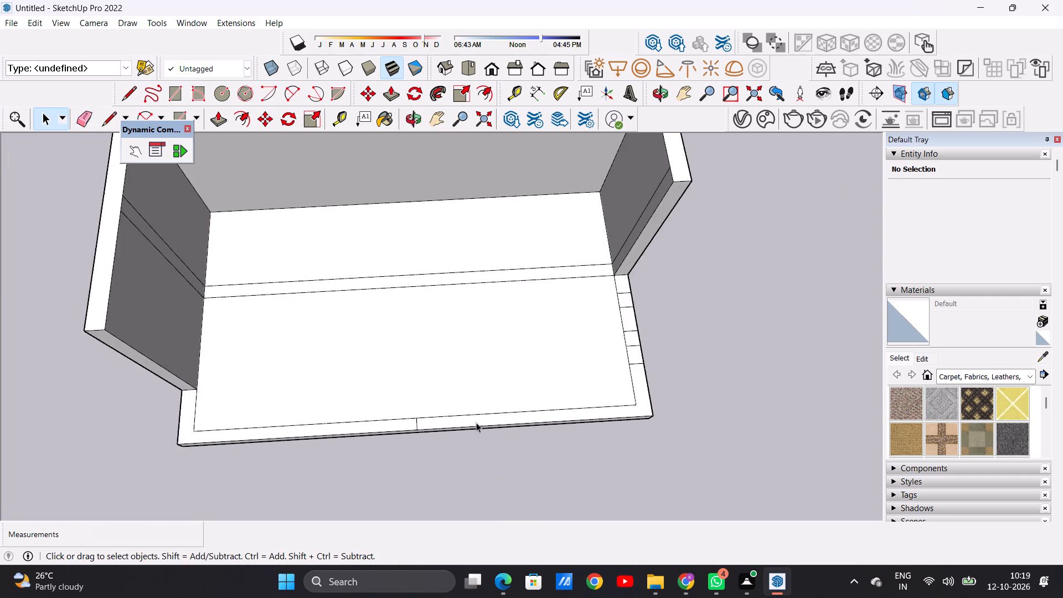
Draw a short line from the border's inner front-right corner across the strip to the slab's right edge.
scroll(476, 422, "down", 10)
middle_click_drag(499, 442, 496, 377)
scroll(574, 401, "up", 10)
scroll(599, 460, "up", 2)
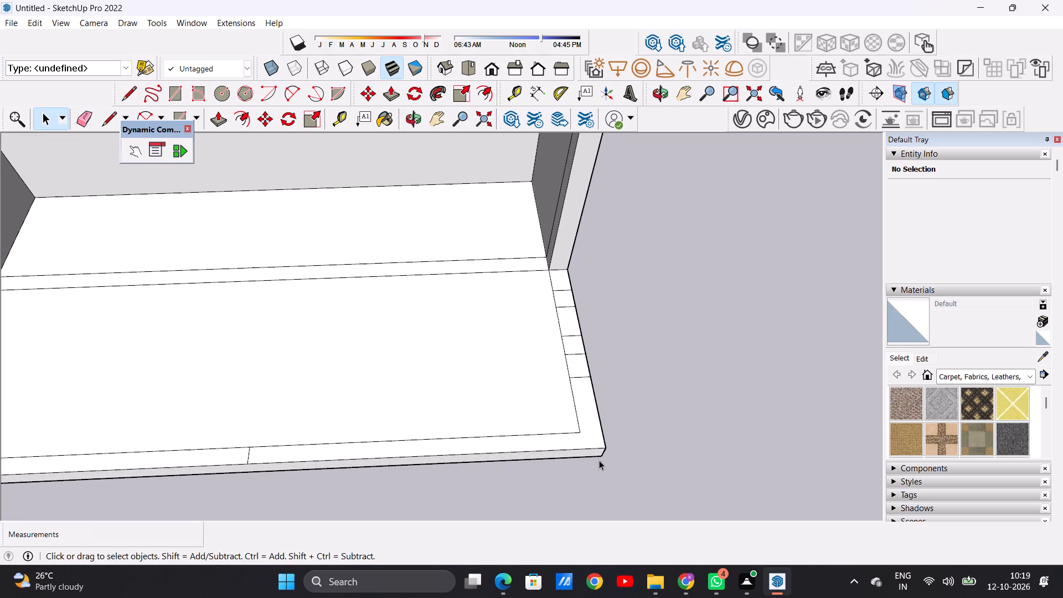
key("l")
middle_click_drag(564, 441, 586, 513)
scroll(601, 440, "up", 6)
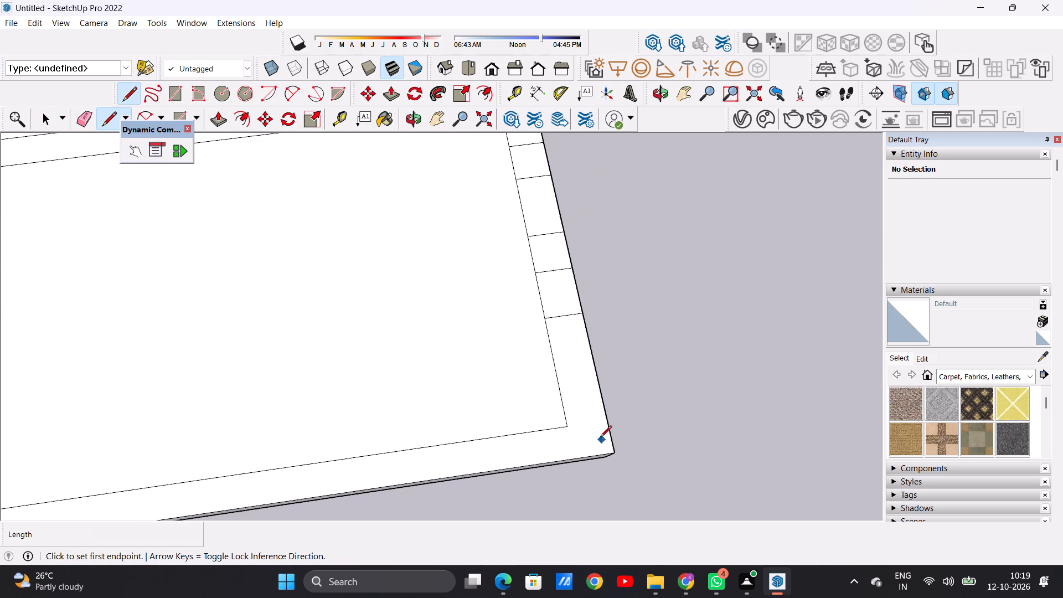
left_click(563, 427)
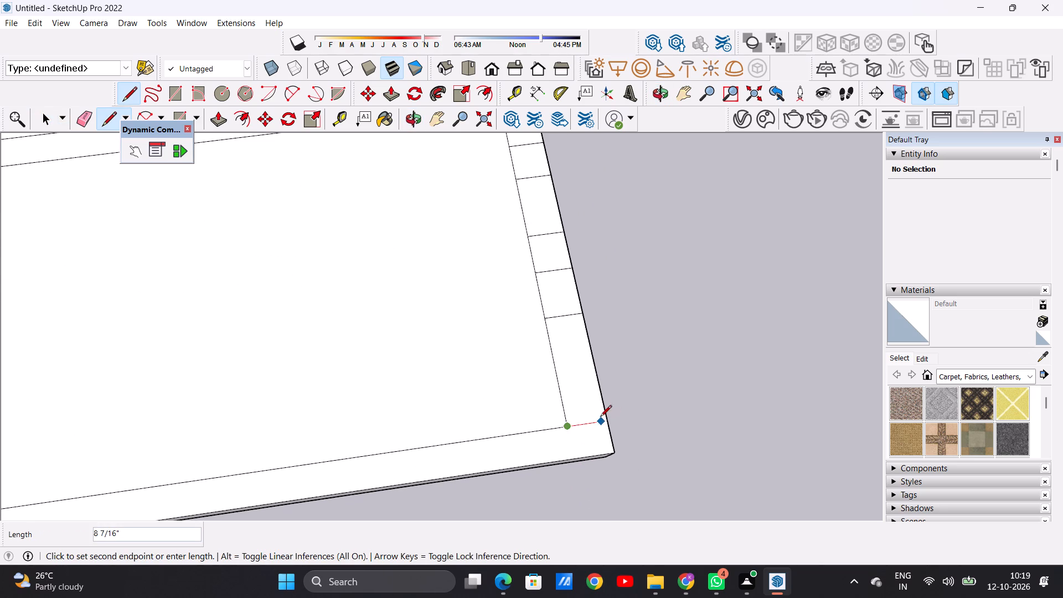
left_click(608, 422)
scroll(578, 422, "down", 13)
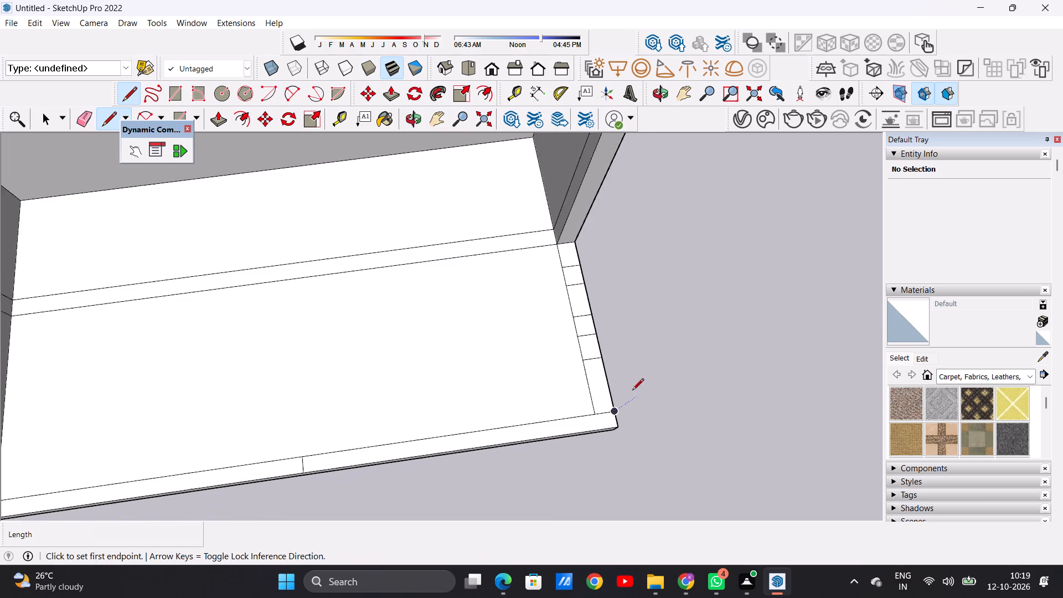
Draw a line about 10" long from the border's inner front-left corner to the slab's left outer edge.
scroll(632, 391, "down", 5)
scroll(210, 475, "up", 15)
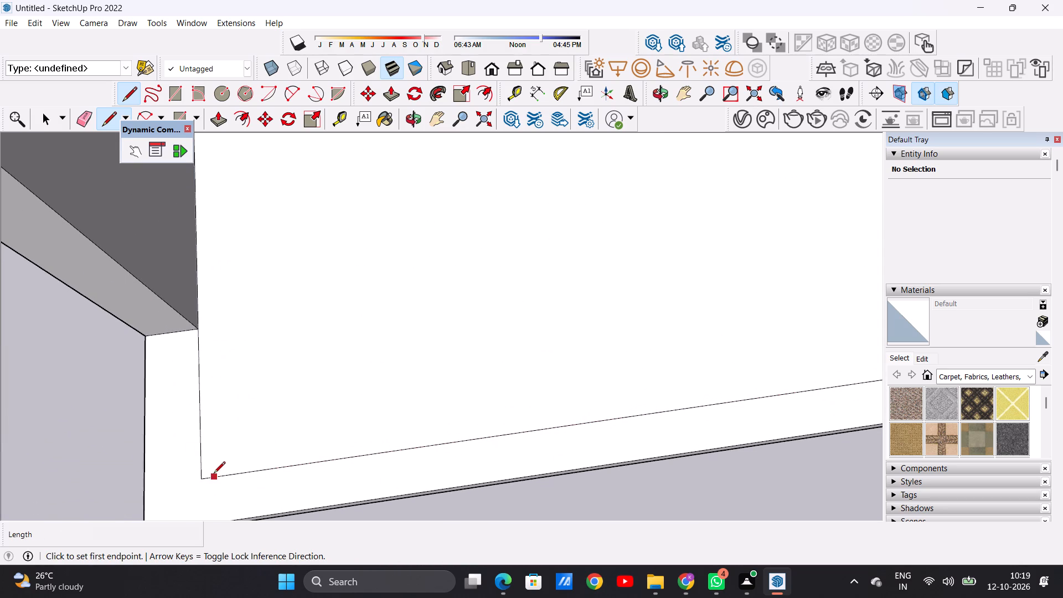
left_click(201, 477)
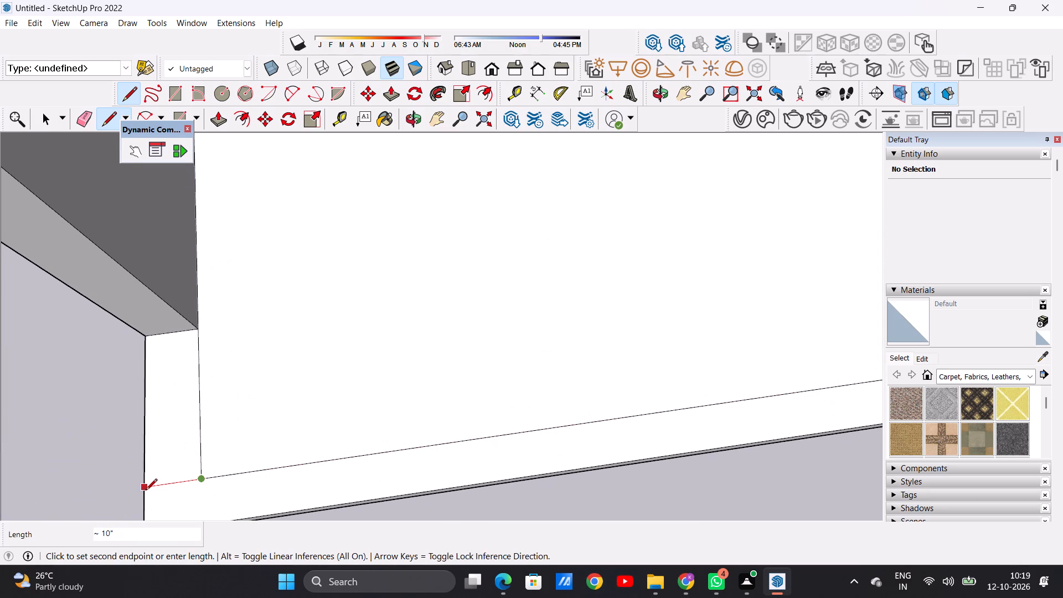
left_click(145, 491)
key("space")
scroll(292, 460, "down", 13)
scroll(330, 323, "up", 1)
scroll(331, 323, "down", 1)
scroll(332, 323, "up", 1)
scroll(332, 323, "down", 8)
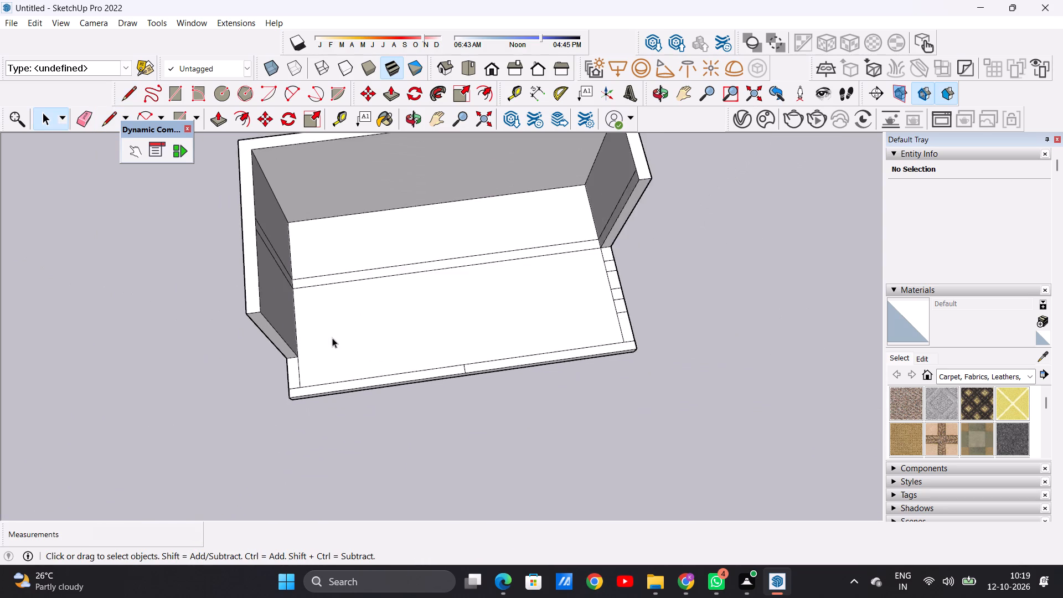
Push/Pull the left wall's front end face forward to the inner line of the new front border.
middle_click_drag(334, 359, 226, 228)
scroll(278, 240, "up", 7)
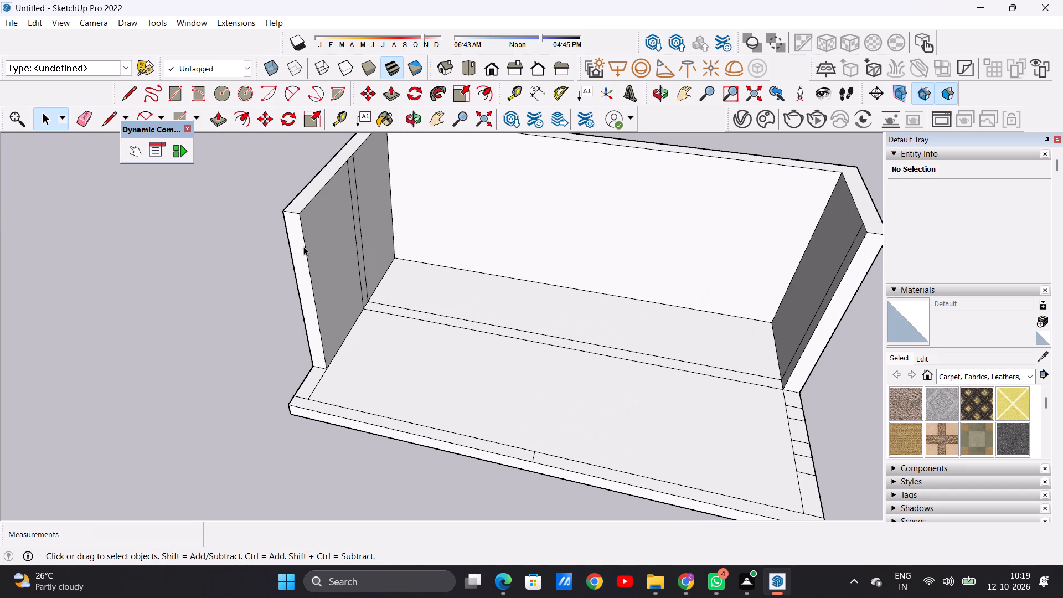
key("p")
scroll(311, 257, "up", 6)
left_click(296, 306)
scroll(289, 302, "down", 11)
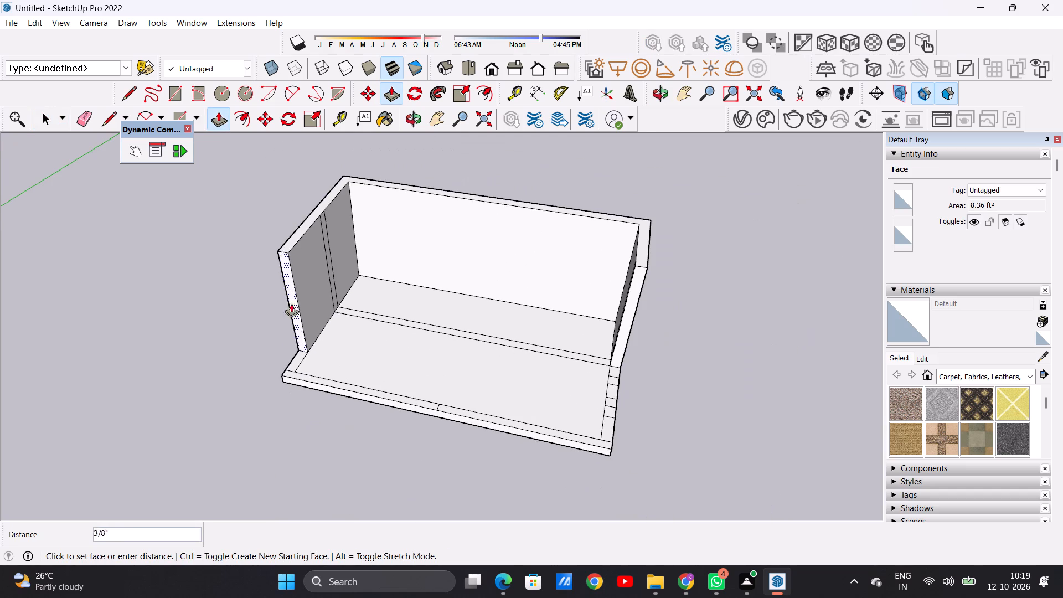
scroll(296, 376, "up", 20)
scroll(296, 376, "up", 1)
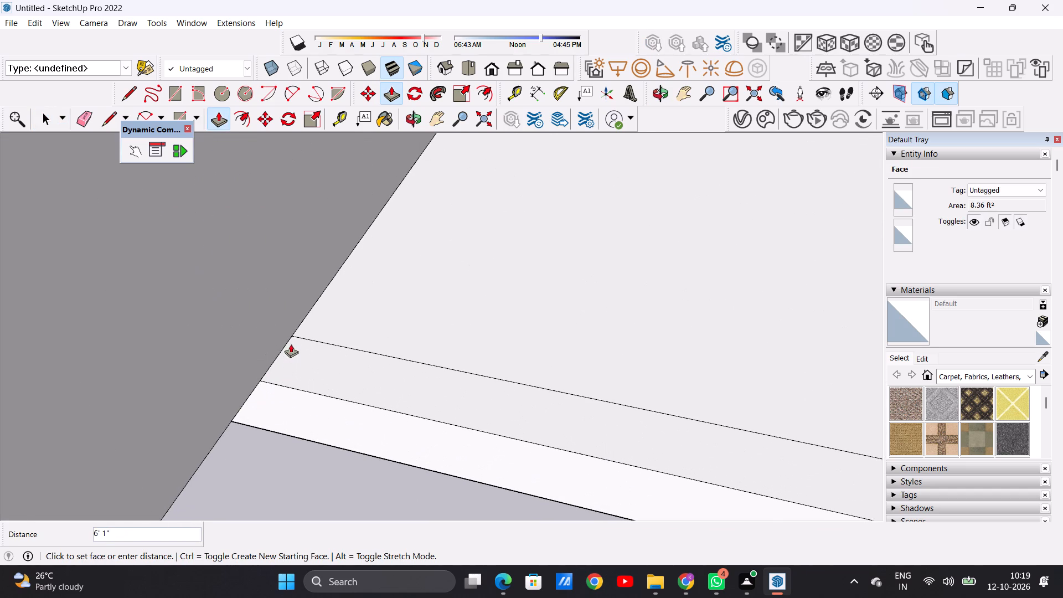
left_click(293, 336)
key("space")
scroll(286, 403, "down", 5)
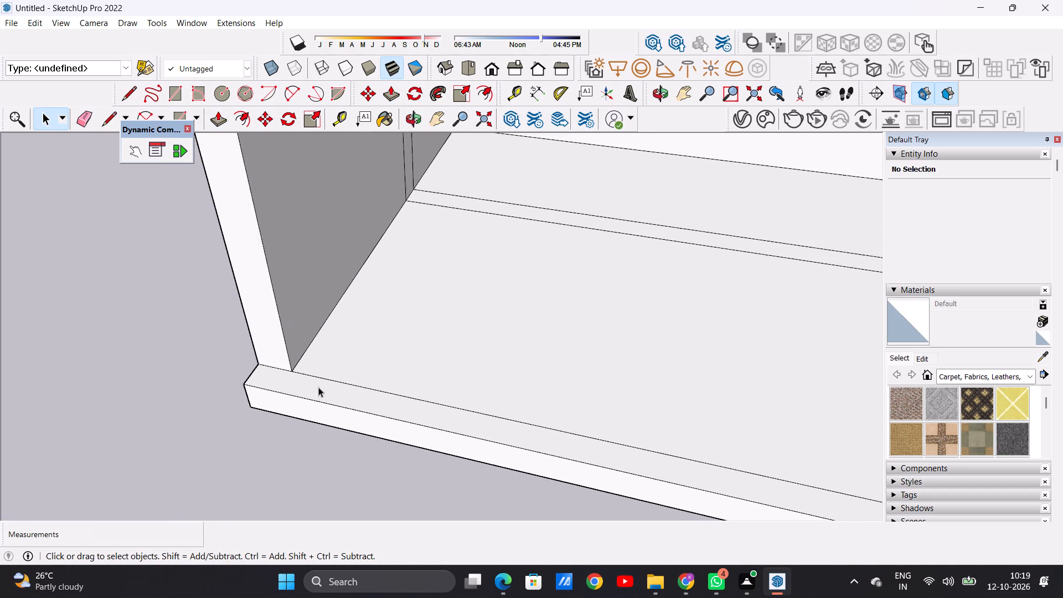
scroll(318, 387, "down", 6)
scroll(354, 387, "up", 1)
scroll(354, 387, "down", 5)
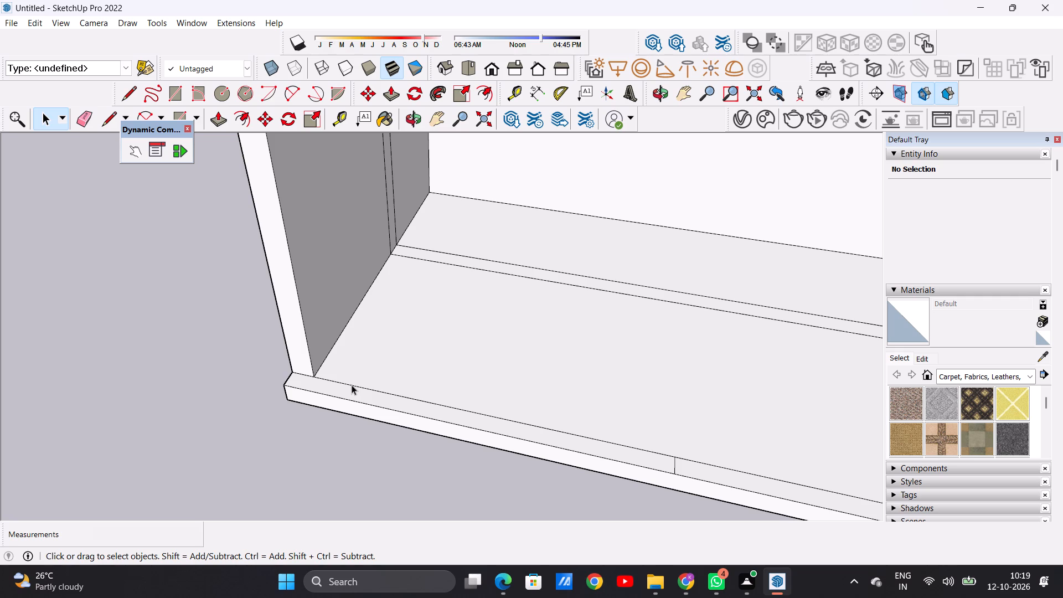
Erase the five short cross lines that divide the right border strip into segments.
scroll(358, 374, "down", 8)
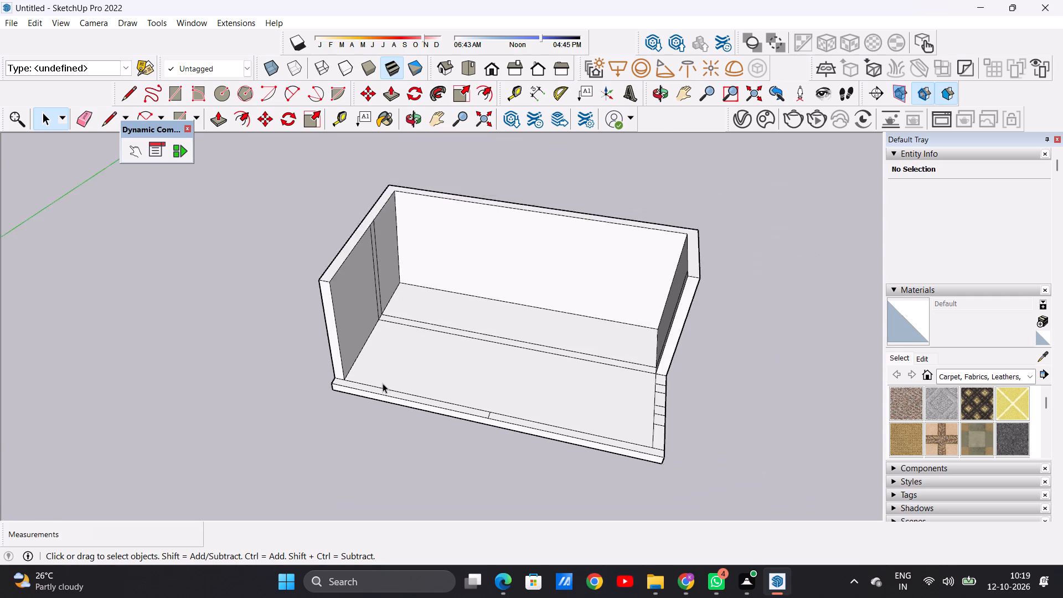
scroll(383, 383, "down", 8)
middle_click_drag(415, 375, 371, 460)
scroll(470, 393, "up", 9)
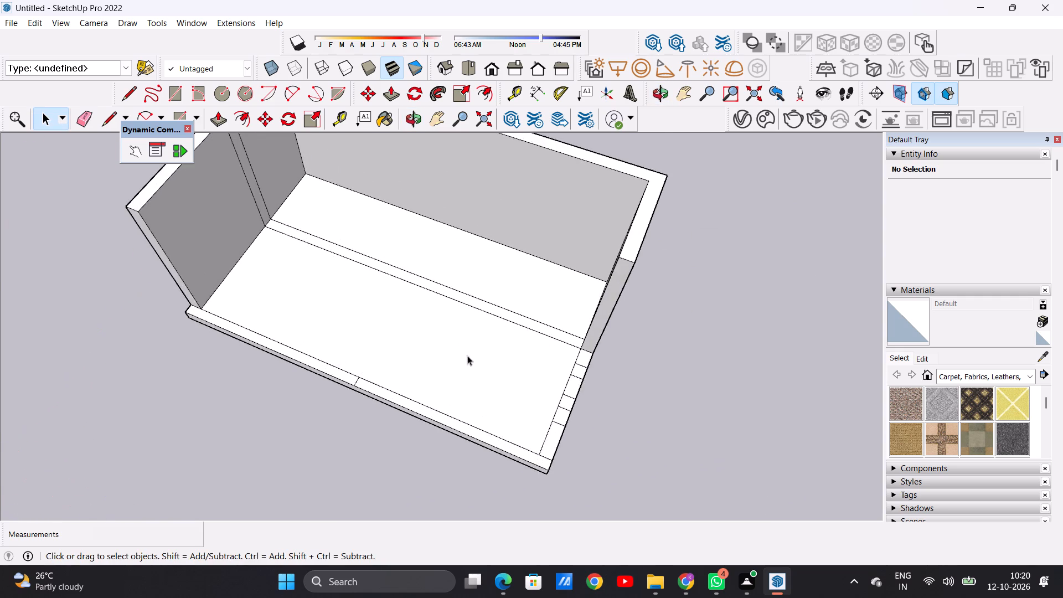
scroll(467, 349, "down", 5)
middle_click_drag(478, 360, 378, 450)
scroll(501, 408, "up", 9)
middle_click_drag(464, 446, 514, 392)
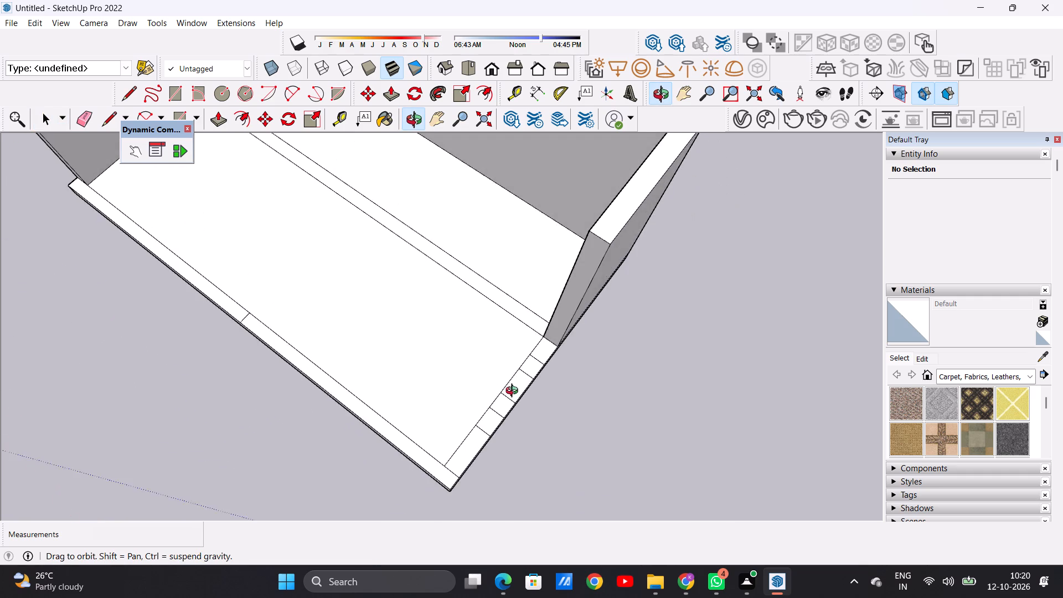
middle_click_drag(514, 392, 531, 360)
scroll(494, 436, "up", 6)
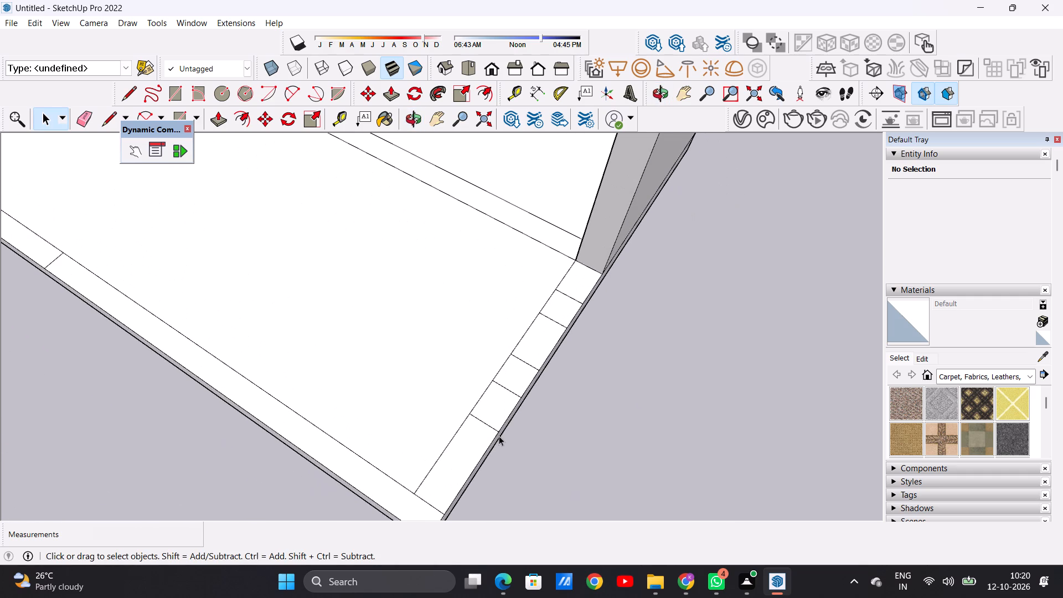
key("e")
scroll(487, 424, "up", 5)
left_click_drag(519, 355, 498, 385)
left_click_drag(496, 393, 484, 412)
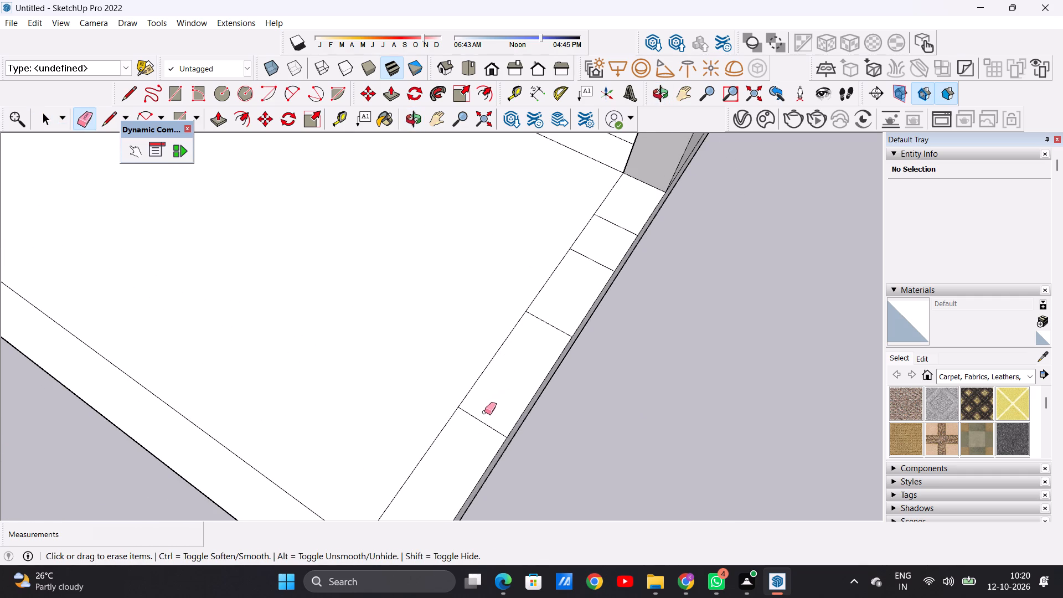
left_click_drag(484, 412, 466, 440)
left_click_drag(569, 299, 538, 336)
left_click_drag(593, 253, 583, 280)
left_click_drag(607, 210, 602, 228)
key("space")
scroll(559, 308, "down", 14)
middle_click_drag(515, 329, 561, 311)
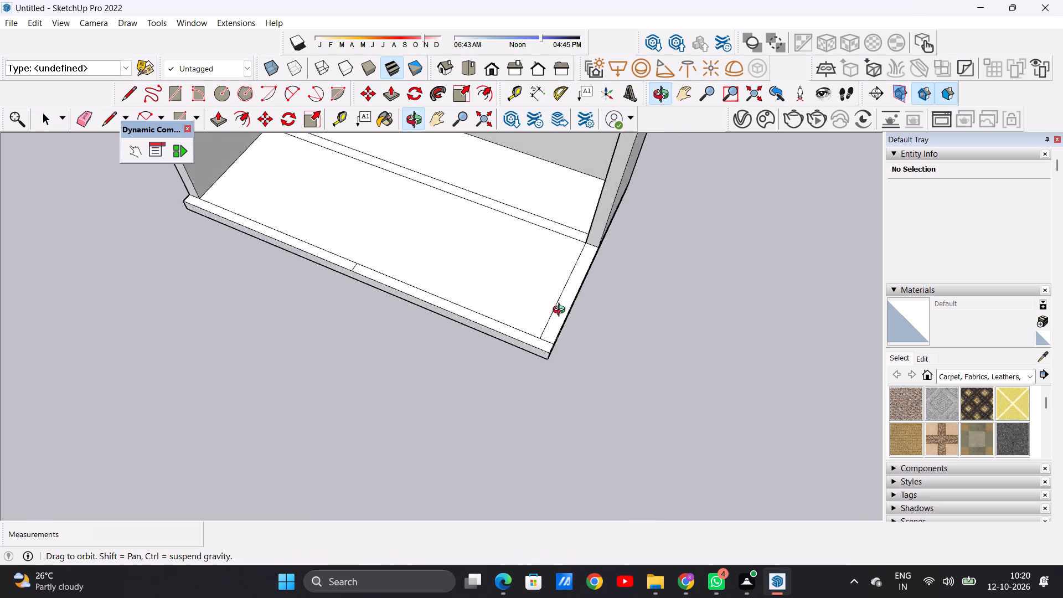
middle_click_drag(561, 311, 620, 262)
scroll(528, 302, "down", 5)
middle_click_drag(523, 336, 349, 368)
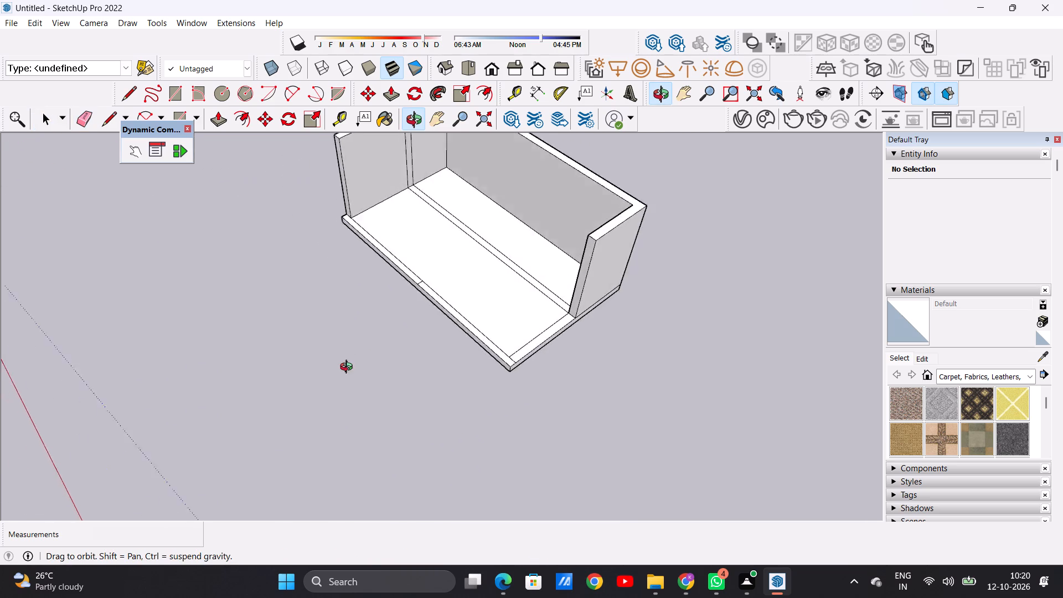
Draw two parallel cross lines, each about 10" long, across the right border strip near its front corner.
middle_click_drag(349, 368, 292, 396)
scroll(479, 414, "up", 5)
scroll(544, 389, "up", 4)
key("l")
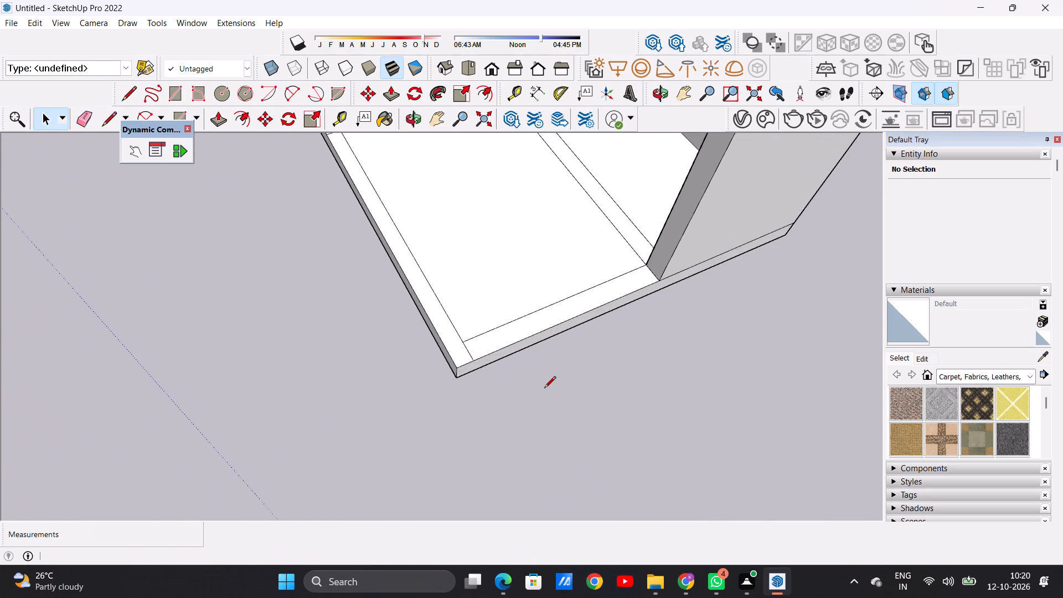
scroll(544, 389, "up", 5)
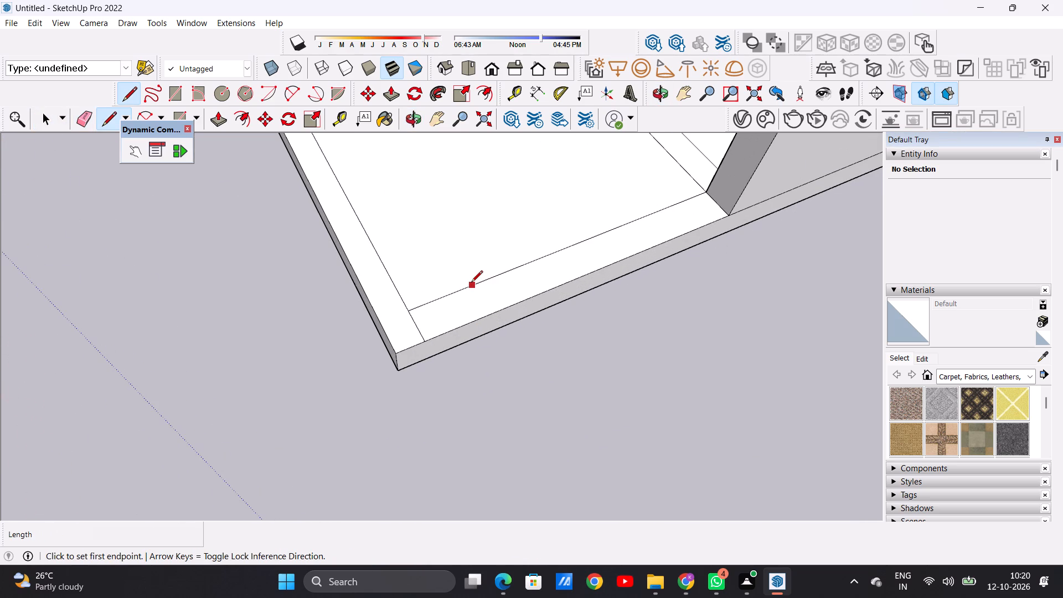
left_click(471, 283)
left_click(491, 312)
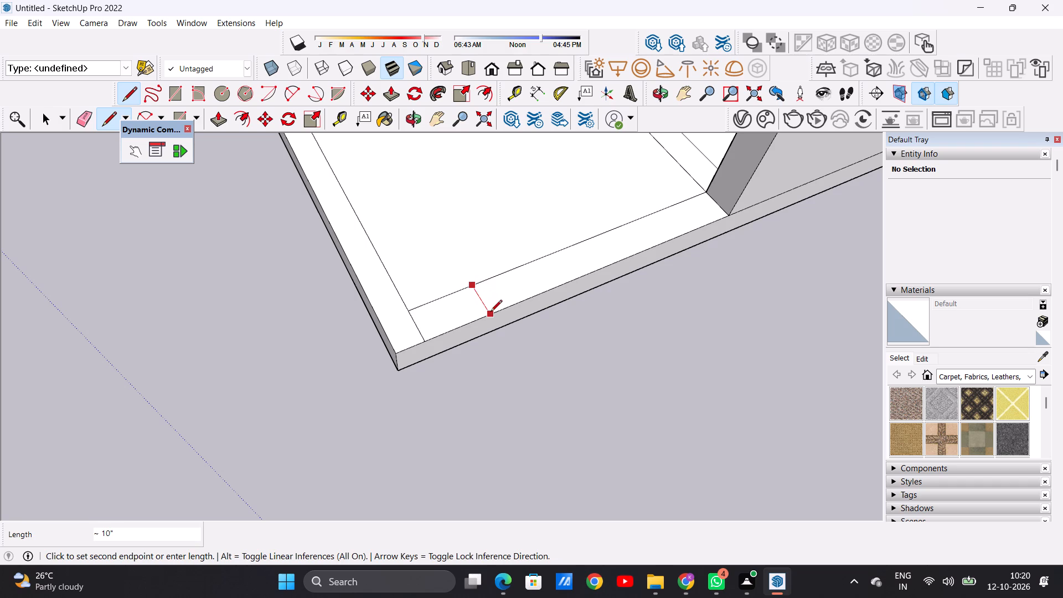
left_click(518, 270)
left_click(531, 295)
Copy the square between the two cross lines about 2' 11" along the right border strip toward the right wall.
key("space")
triple_click(515, 294)
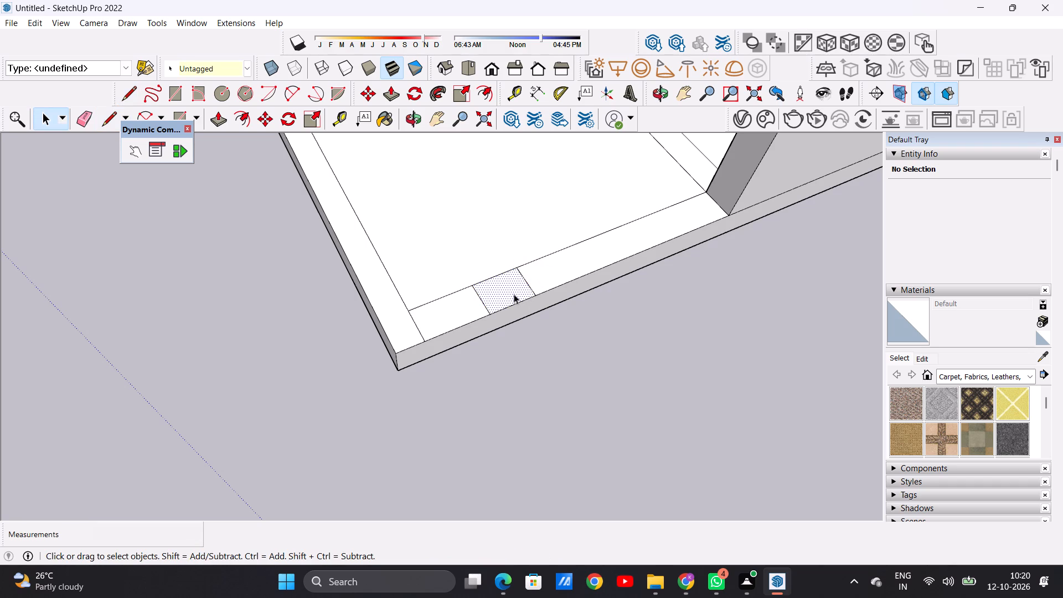
key("m")
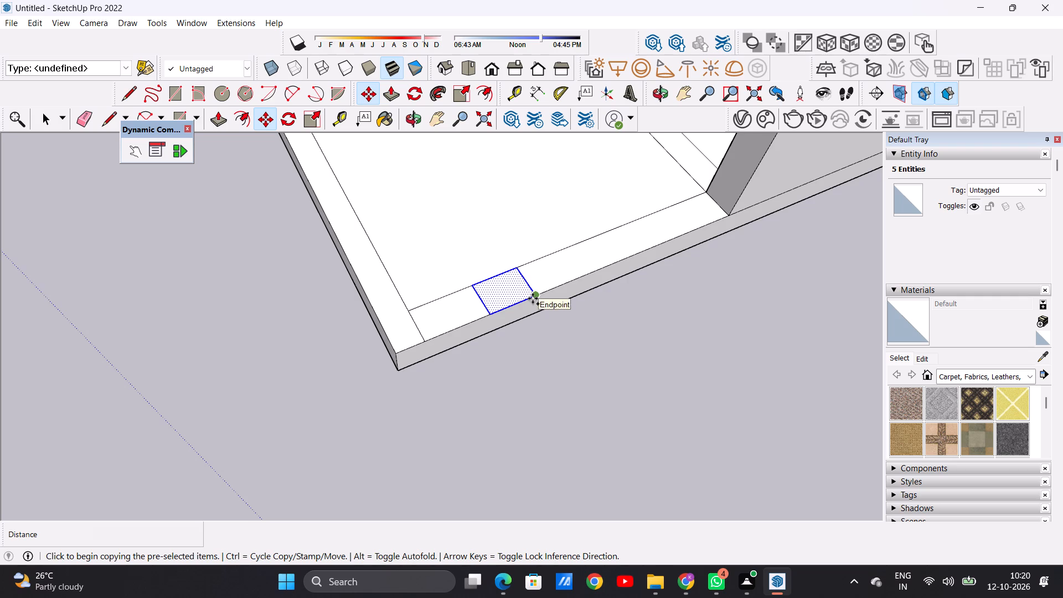
left_click(533, 298)
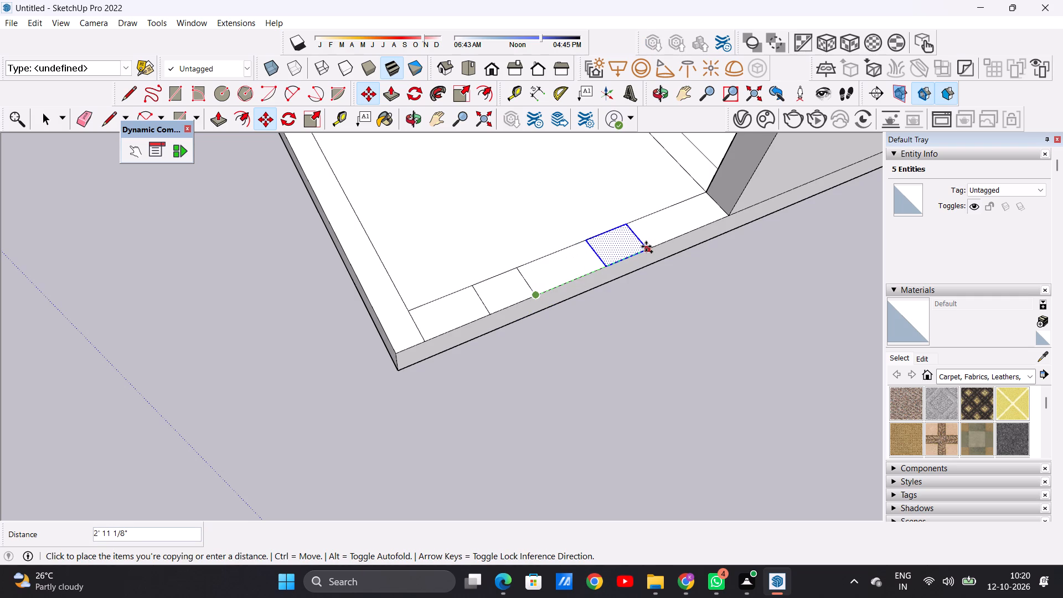
left_click(646, 246)
key("space")
left_click(701, 330)
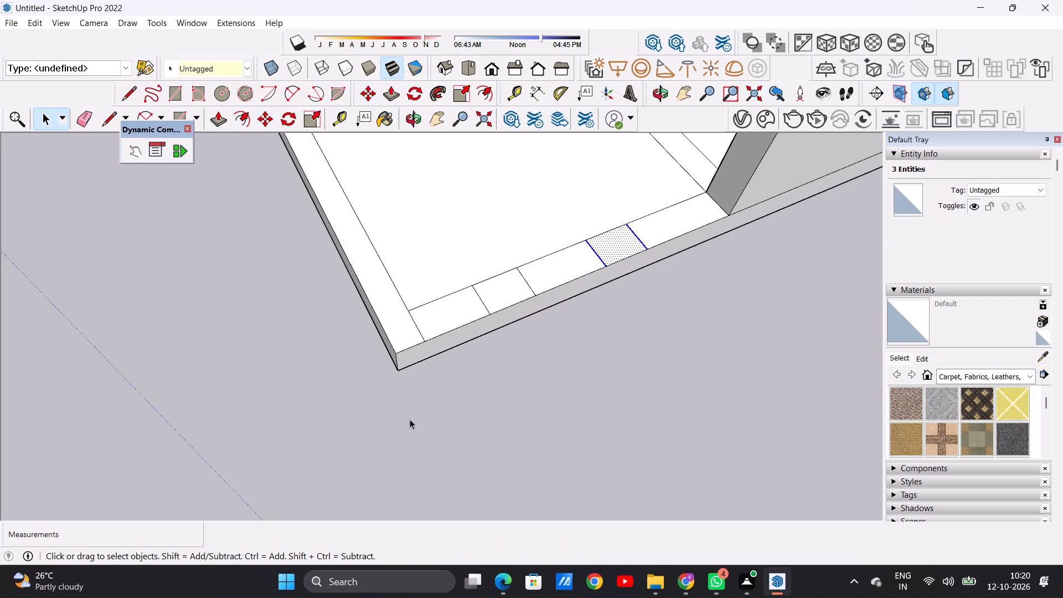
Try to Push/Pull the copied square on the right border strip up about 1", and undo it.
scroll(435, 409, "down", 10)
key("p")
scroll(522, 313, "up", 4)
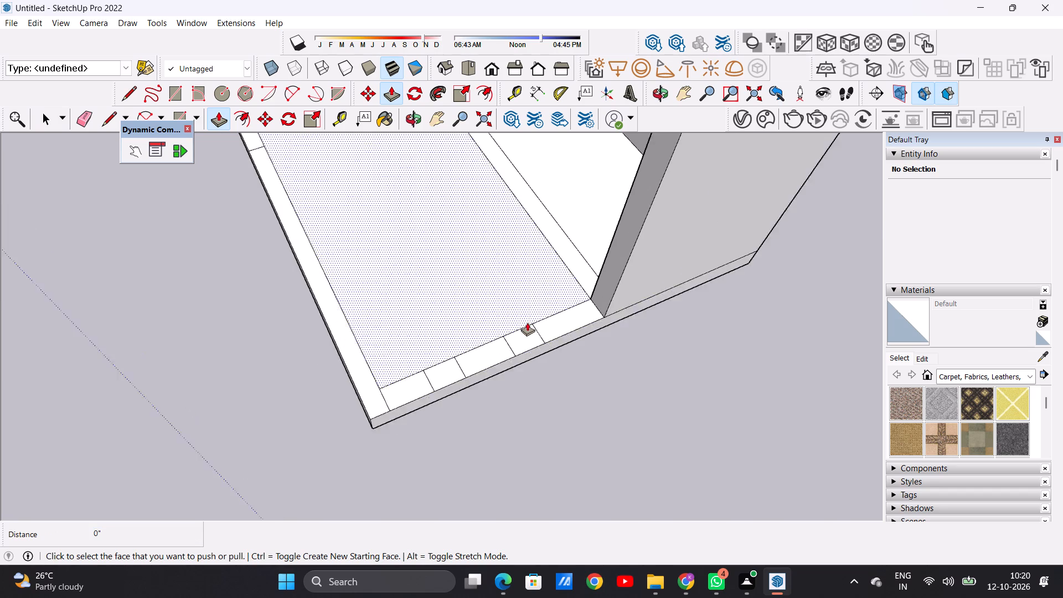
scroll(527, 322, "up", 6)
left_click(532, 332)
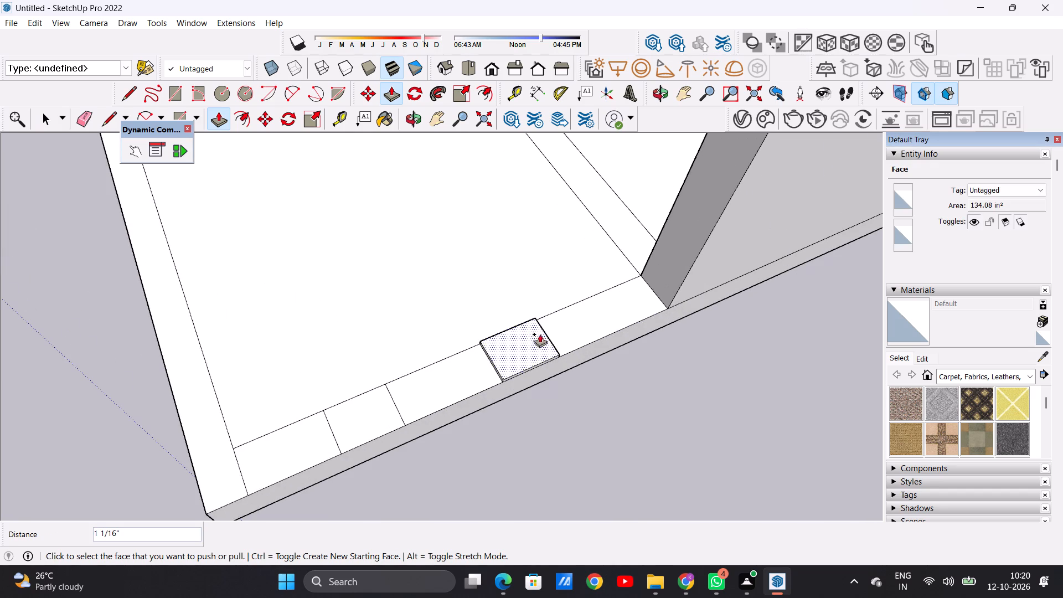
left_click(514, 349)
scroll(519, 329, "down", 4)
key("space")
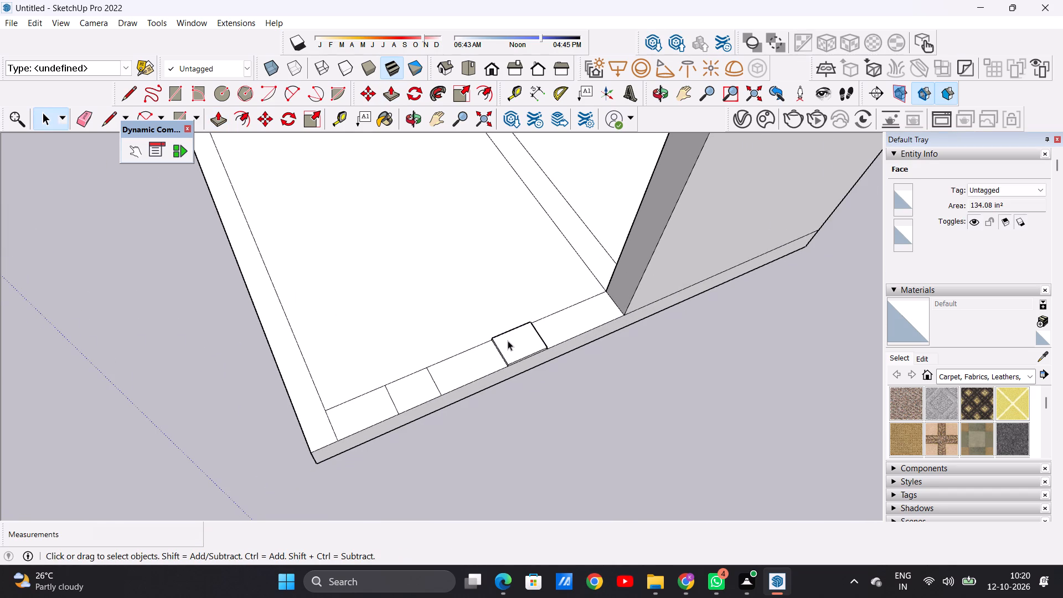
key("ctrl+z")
Push/Pull the copied square up 10' to the top of the right wall, forming a column.
scroll(525, 351, "up", 5)
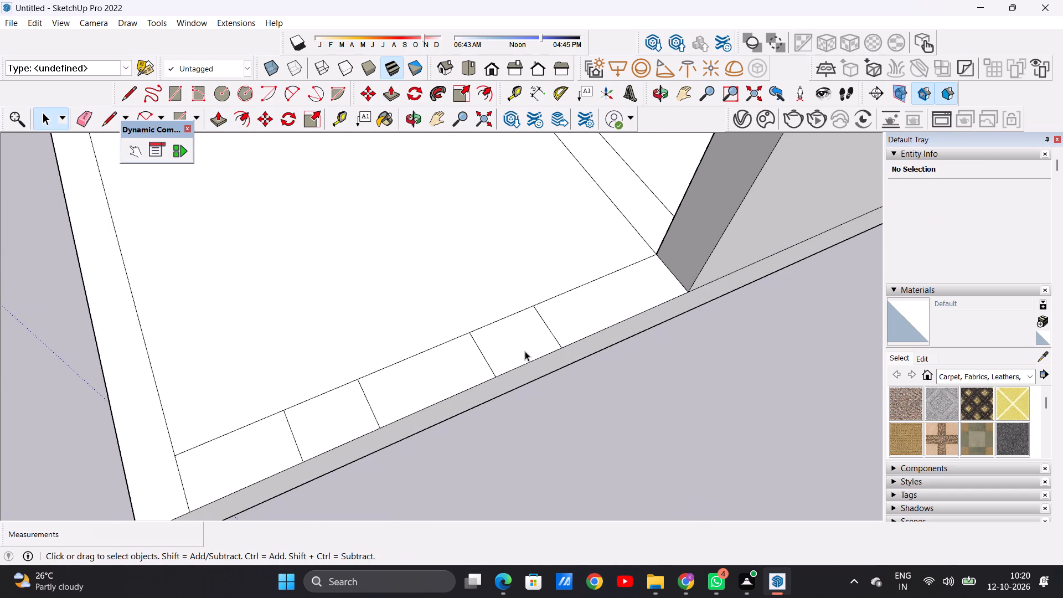
key("p")
left_click(519, 341)
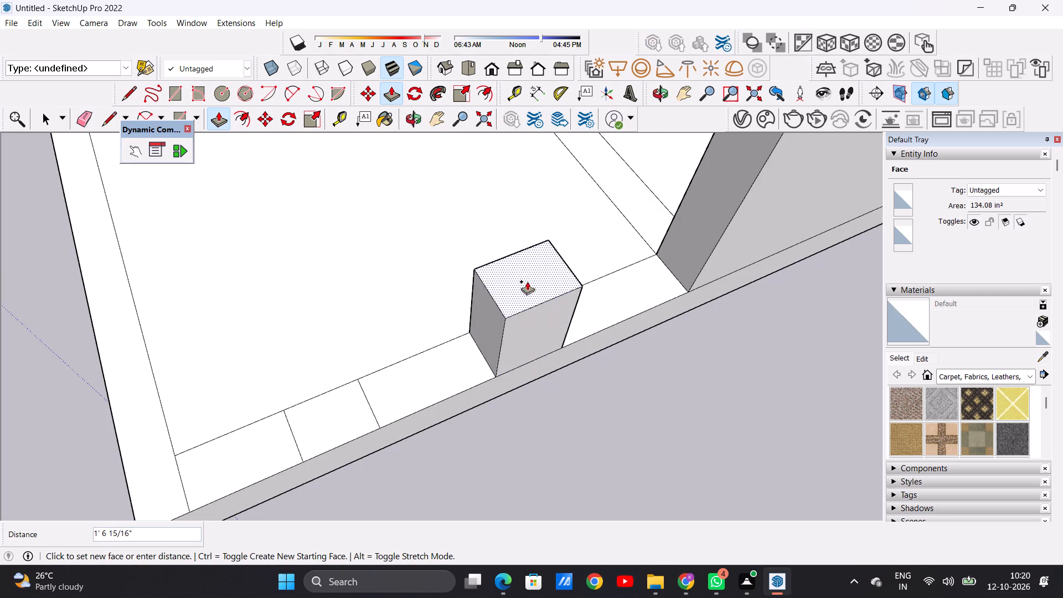
scroll(520, 287, "down", 20)
scroll(520, 287, "down", 1)
scroll(548, 220, "up", 8)
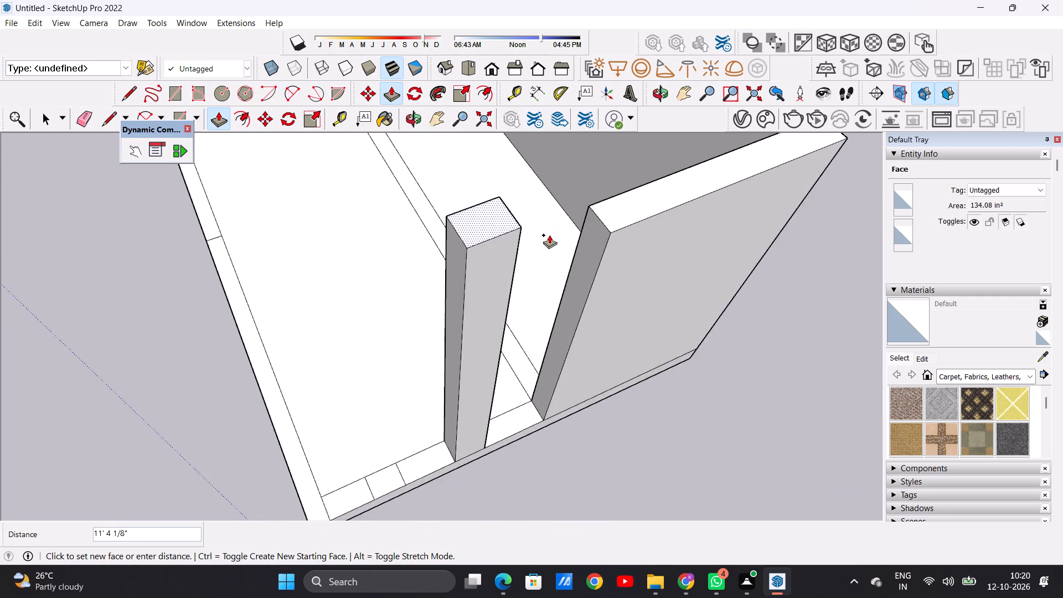
scroll(549, 235, "up", 2)
left_click(626, 235)
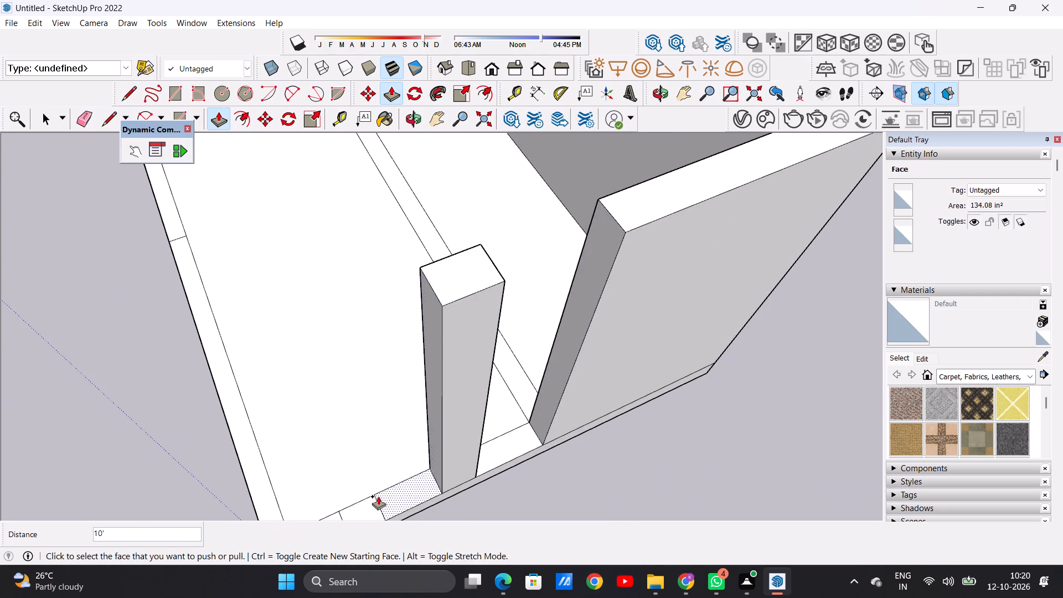
Push/Pull the other square, nearer the front corner, up to the height of the first column.
left_click(368, 511)
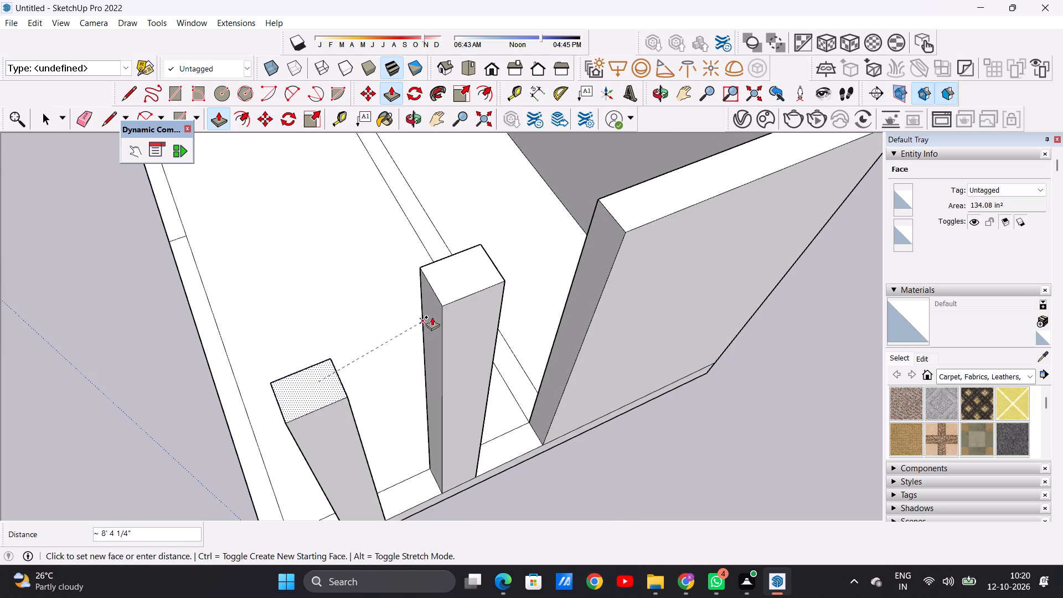
left_click(443, 310)
key("space")
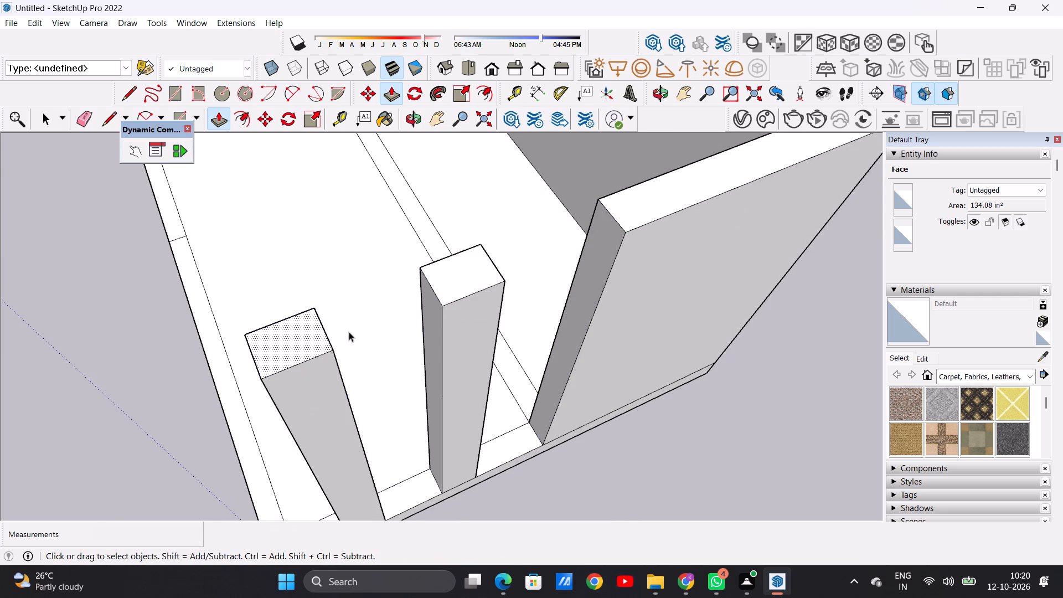
Examine the two columns, the right side openings and the front border strip from several angles.
scroll(307, 354, "down", 19)
middle_click_drag(363, 361, 605, 265)
middle_click_drag(448, 322, 479, 305)
middle_click_drag(632, 253, 636, 251)
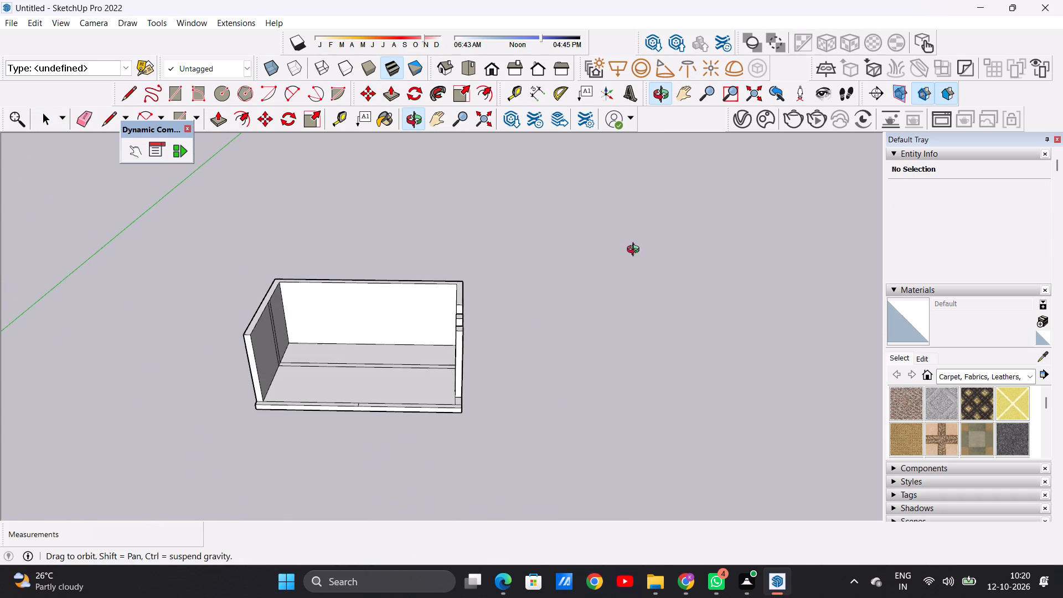
middle_click_drag(636, 251, 625, 322)
scroll(652, 335, "down", 10)
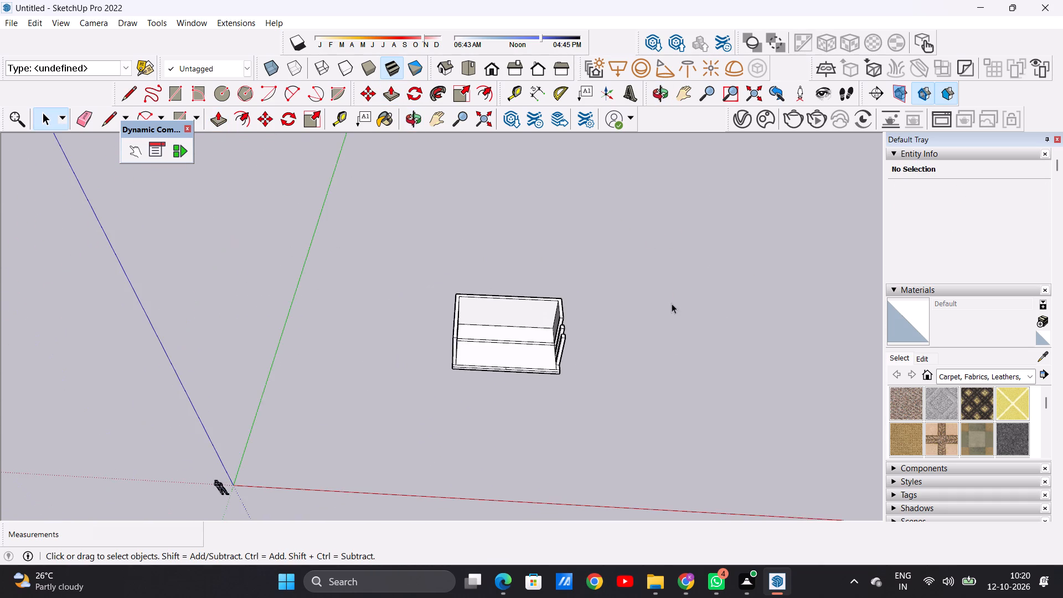
scroll(540, 378, "up", 20)
scroll(540, 378, "up", 1)
middle_click_drag(522, 326, 540, 369)
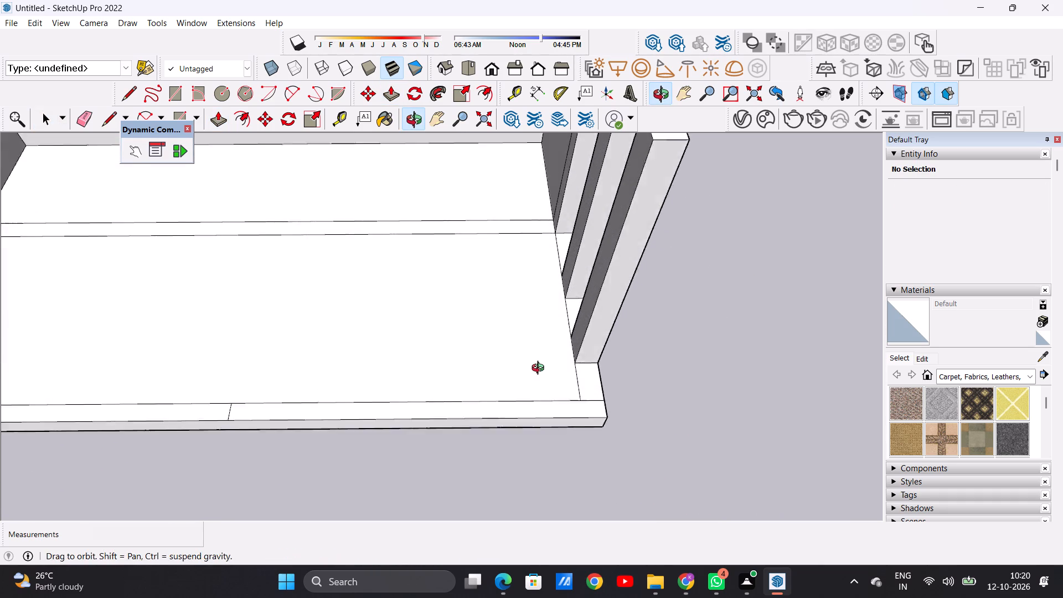
middle_click_drag(540, 369, 541, 402)
scroll(561, 373, "down", 13)
scroll(534, 420, "up", 9)
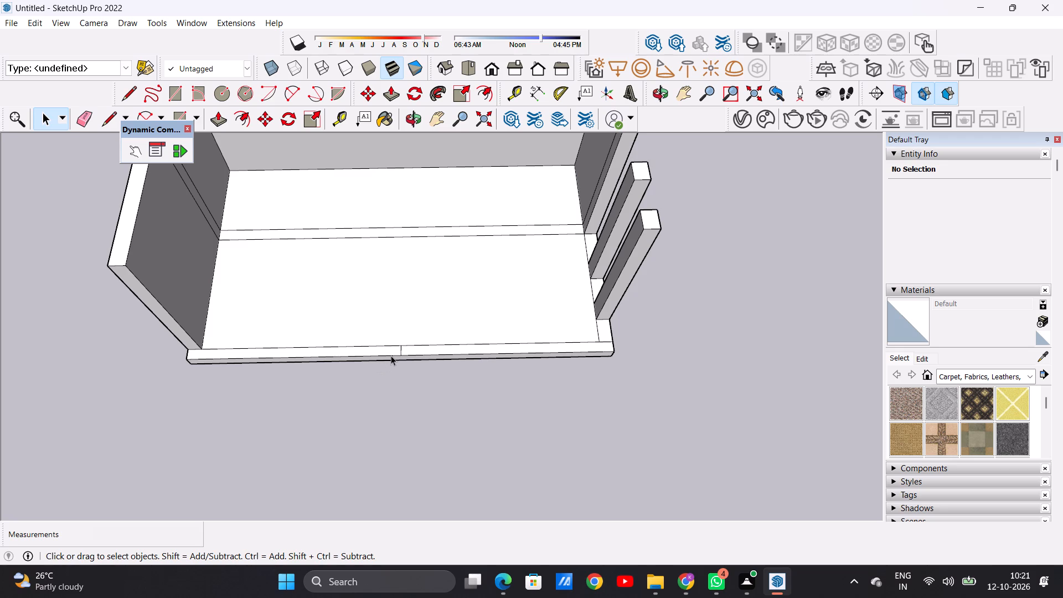
scroll(391, 355, "down", 5)
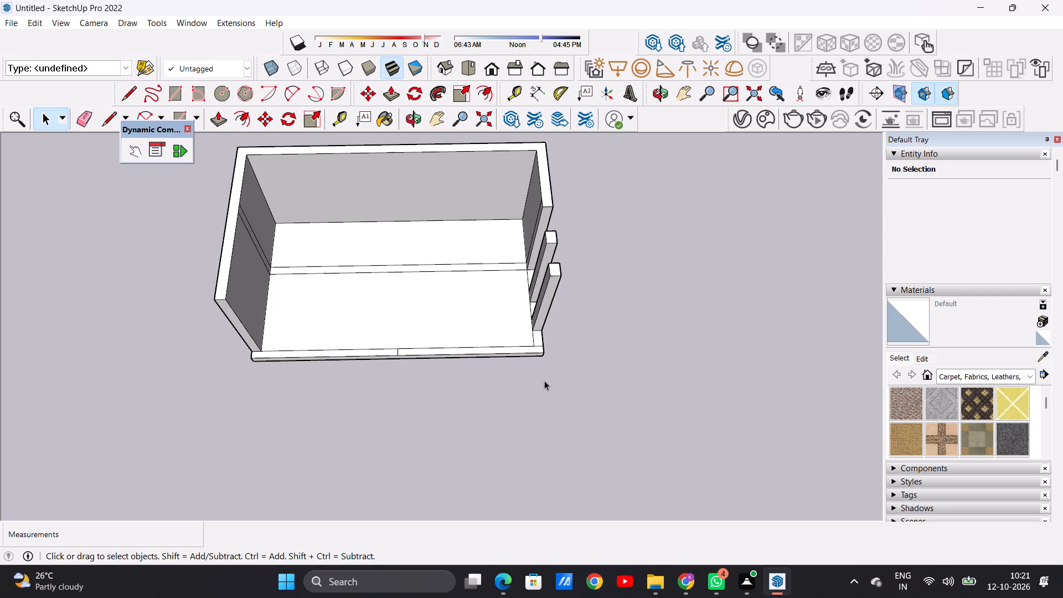
scroll(590, 377, "down", 7)
scroll(557, 369, "up", 15)
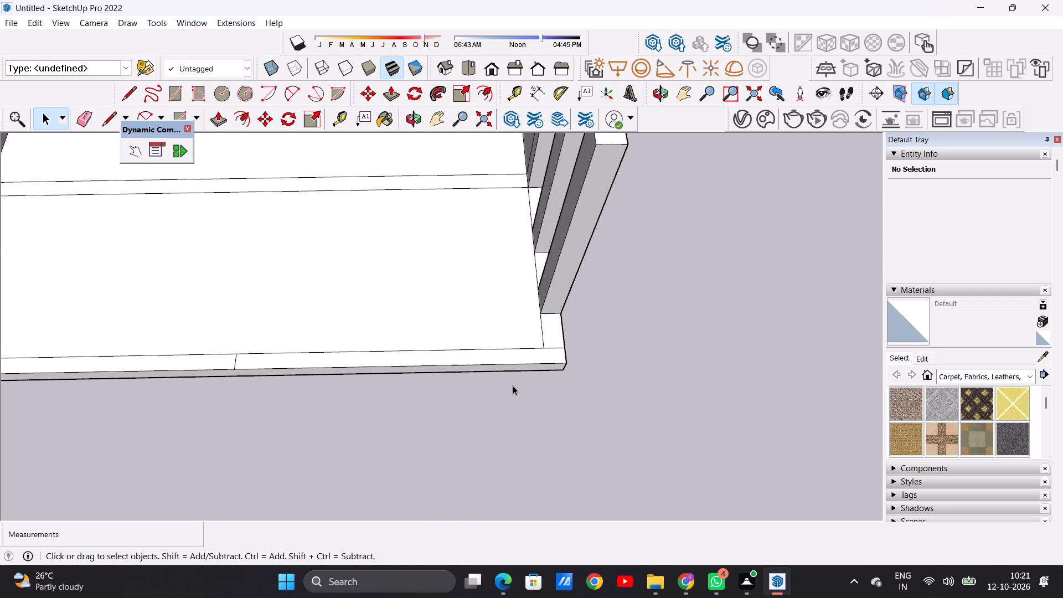
scroll(513, 385, "down", 1)
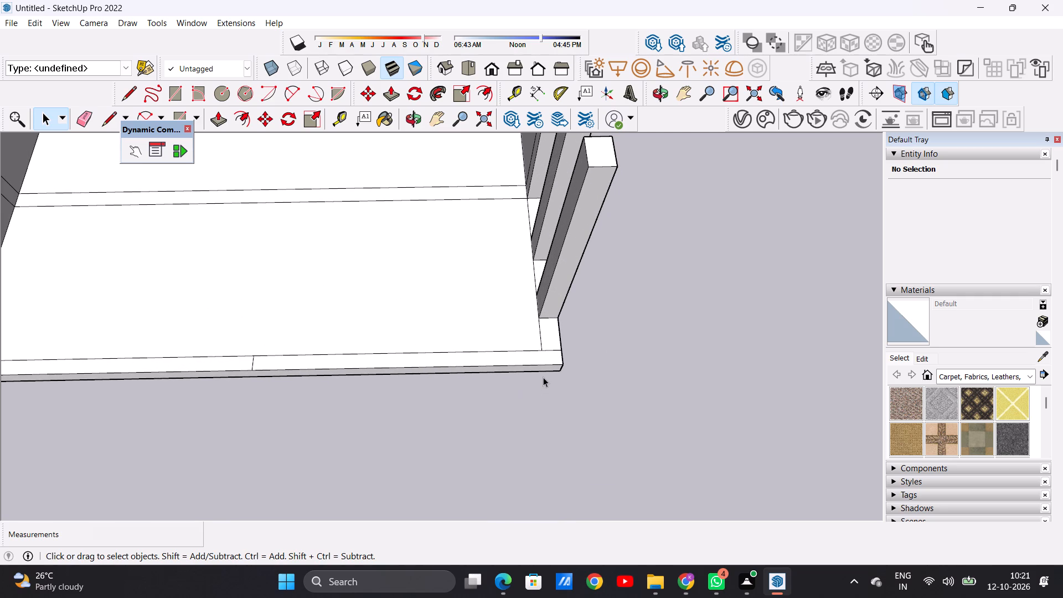
scroll(541, 373, "down", 6)
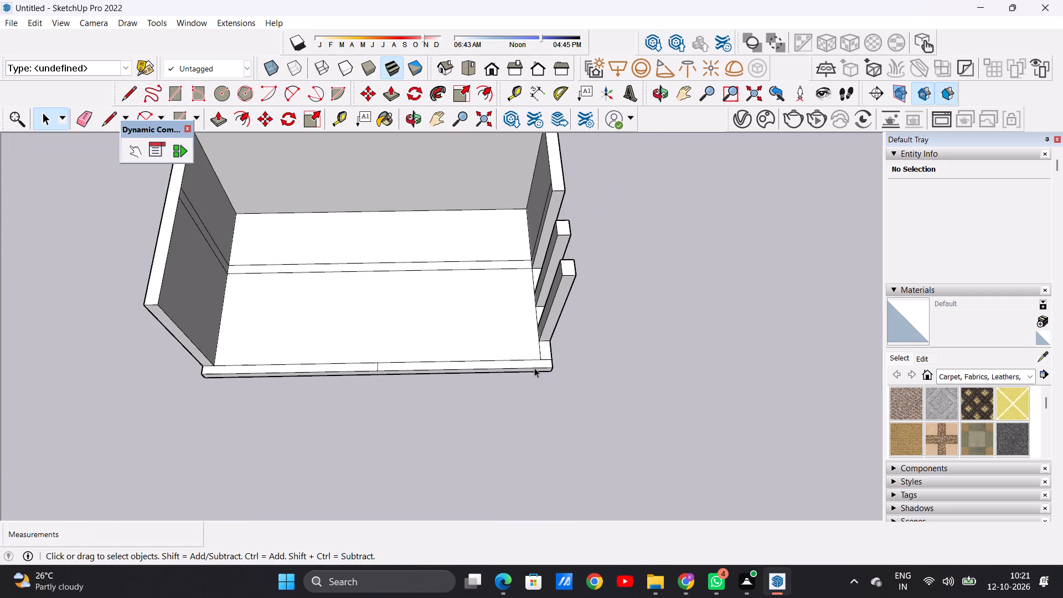
scroll(545, 369, "up", 7)
middle_click_drag(535, 404, 538, 318)
scroll(538, 368, "down", 15)
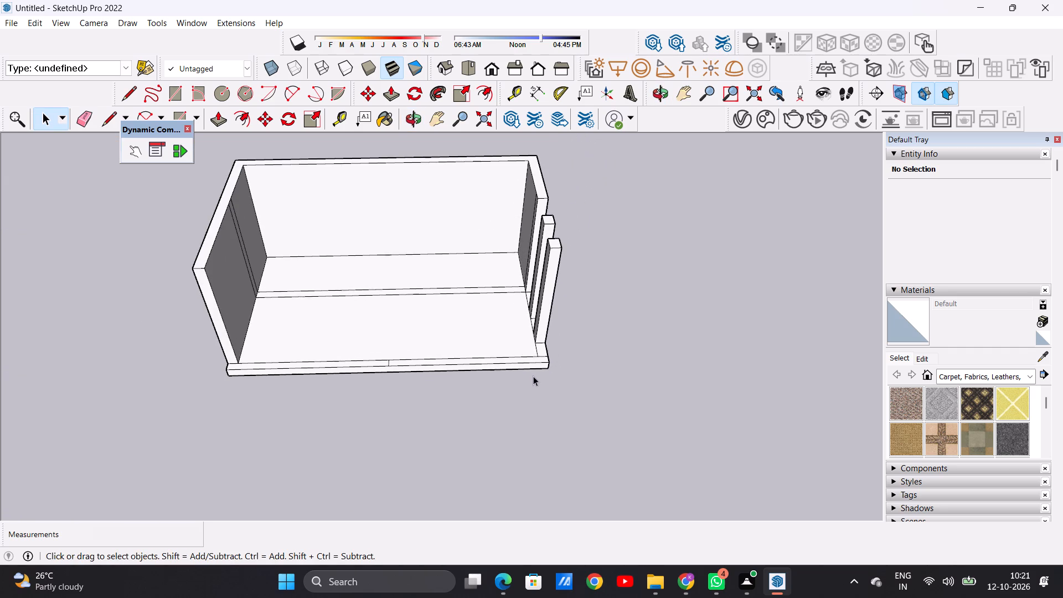
scroll(512, 371, "down", 4)
middle_click_drag(531, 380, 540, 427)
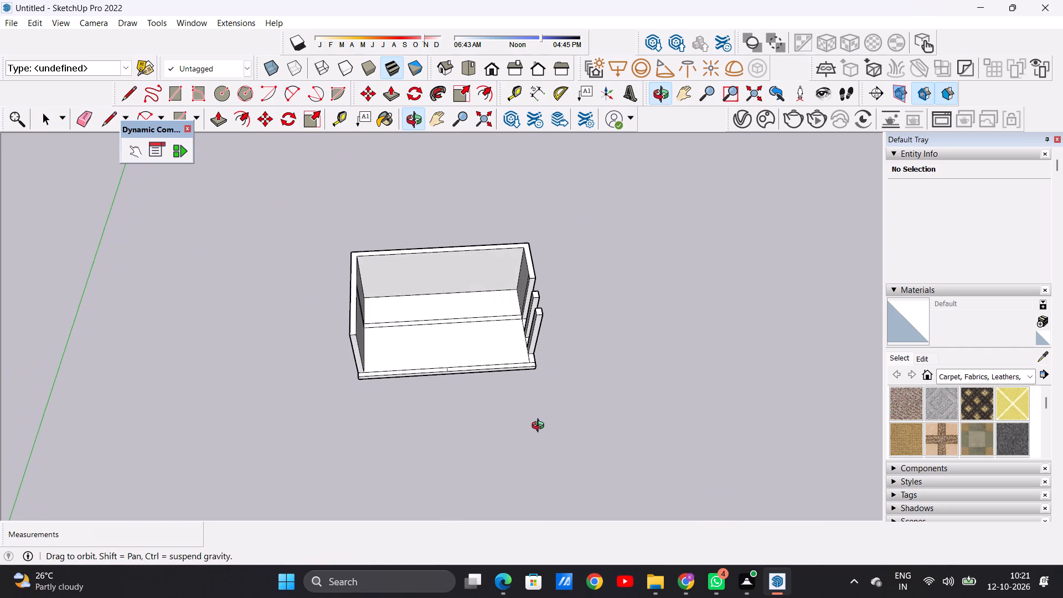
middle_click_drag(540, 427, 536, 434)
scroll(531, 380, "up", 7)
middle_click_drag(454, 365, 446, 406)
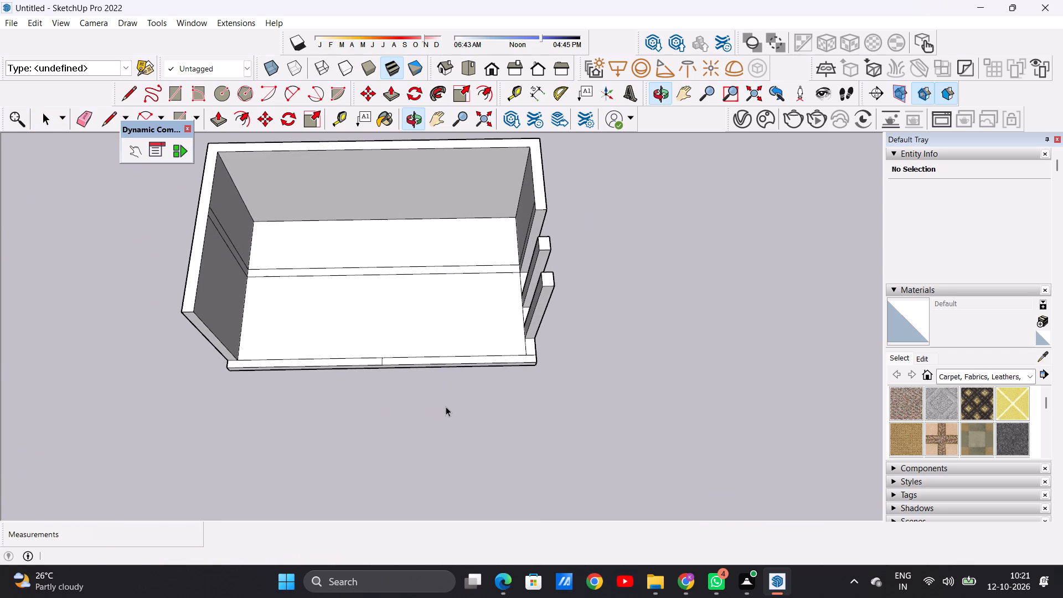
Push/Pull the left part of the front border strip up about 20' 11" as a front wall.
key("p")
scroll(363, 371, "up", 5)
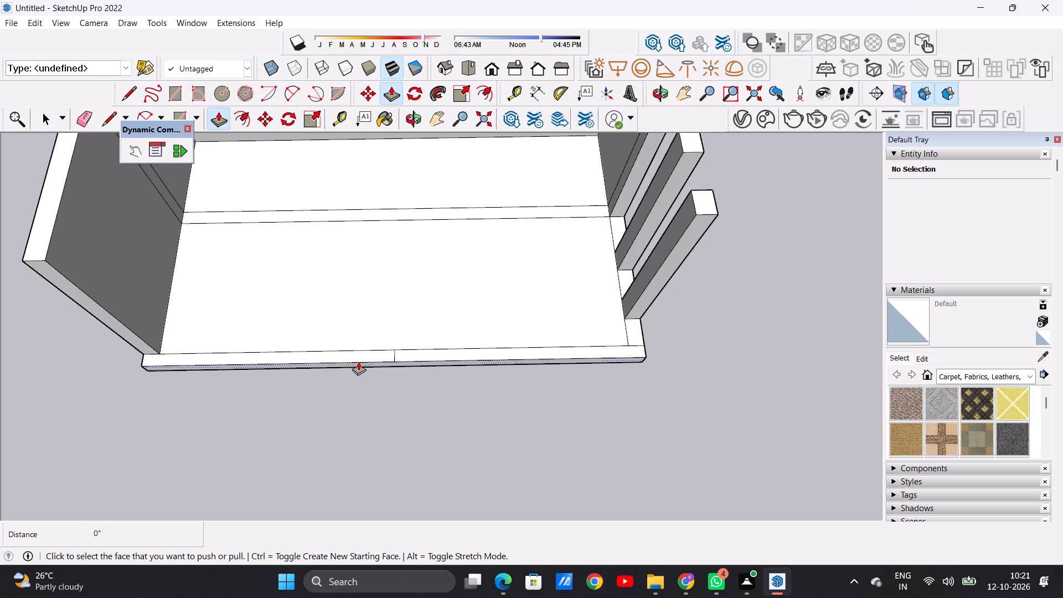
left_click(358, 353)
scroll(354, 316, "down", 9)
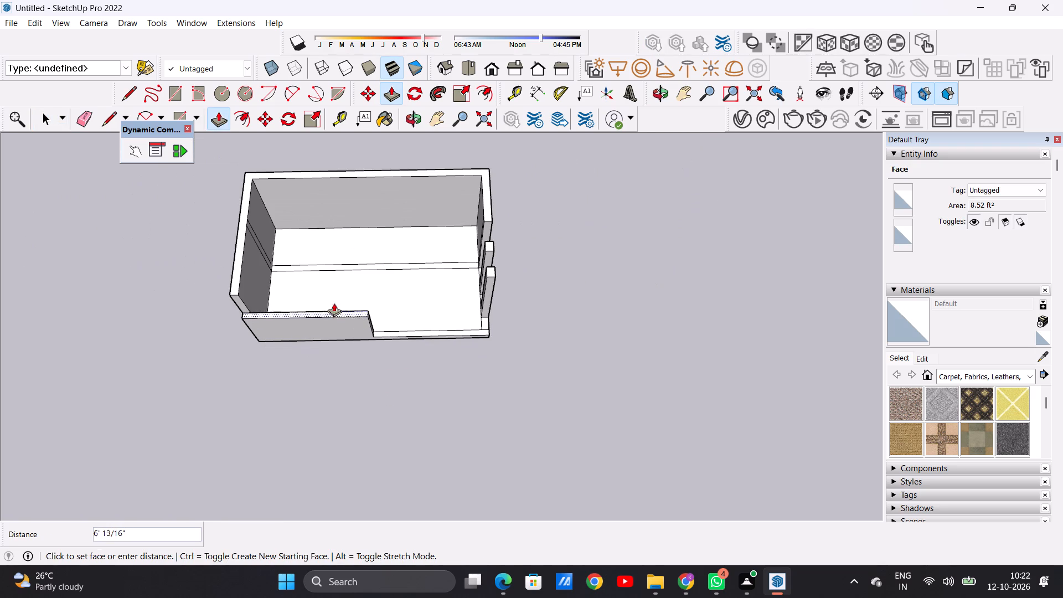
left_click(282, 255)
key("space")
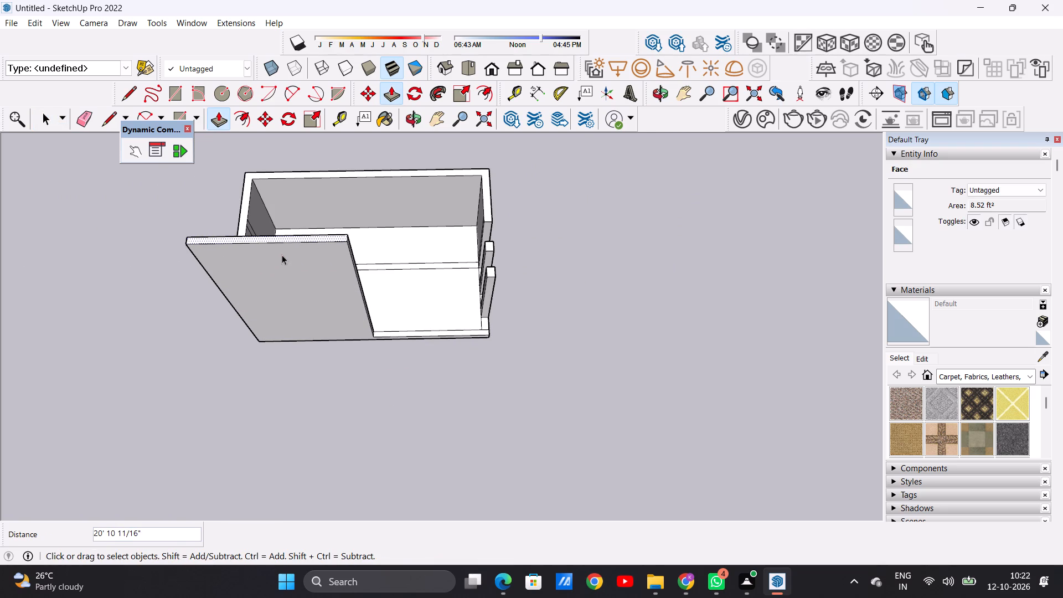
Examine the raised front wall and the open part of the front border beside it.
scroll(295, 293, "down", 7)
middle_click_drag(310, 363, 348, 222)
middle_click_drag(333, 328, 332, 317)
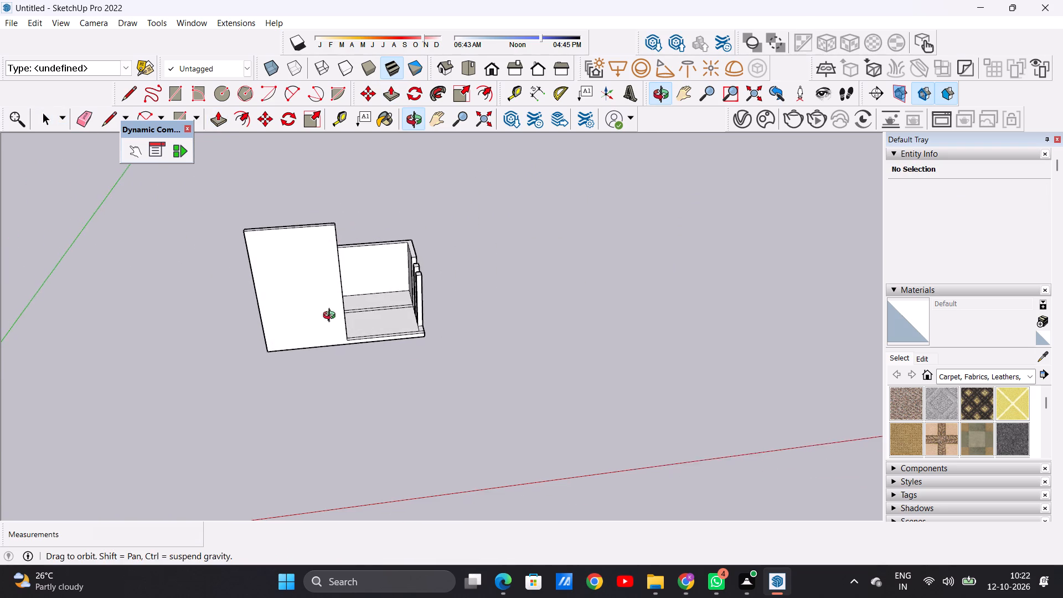
middle_click_drag(332, 317, 314, 233)
scroll(373, 312, "up", 5)
middle_click_drag(371, 313, 375, 426)
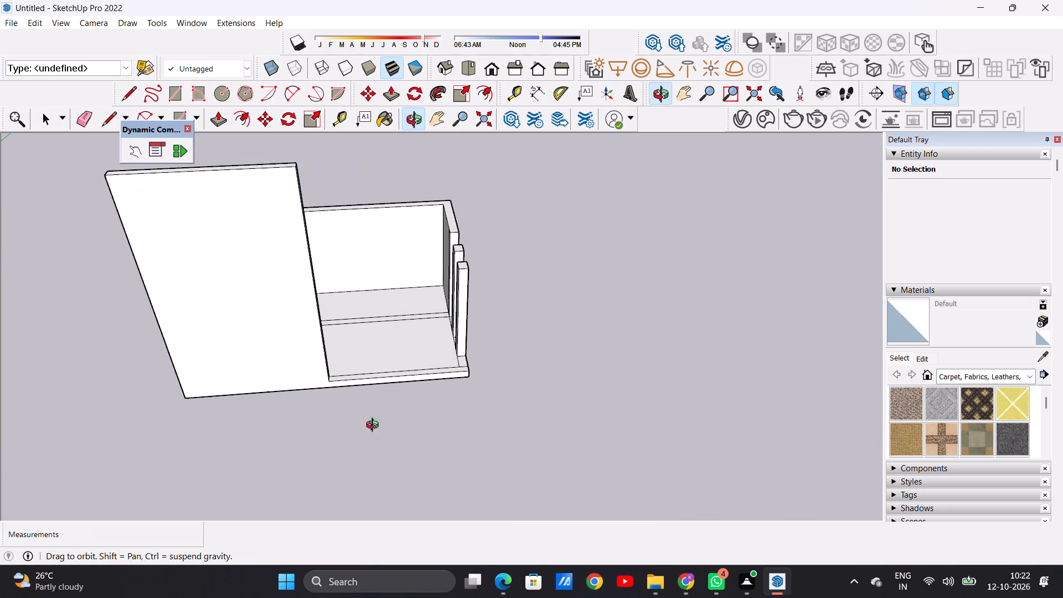
middle_click_drag(375, 426, 365, 437)
scroll(463, 366, "up", 4)
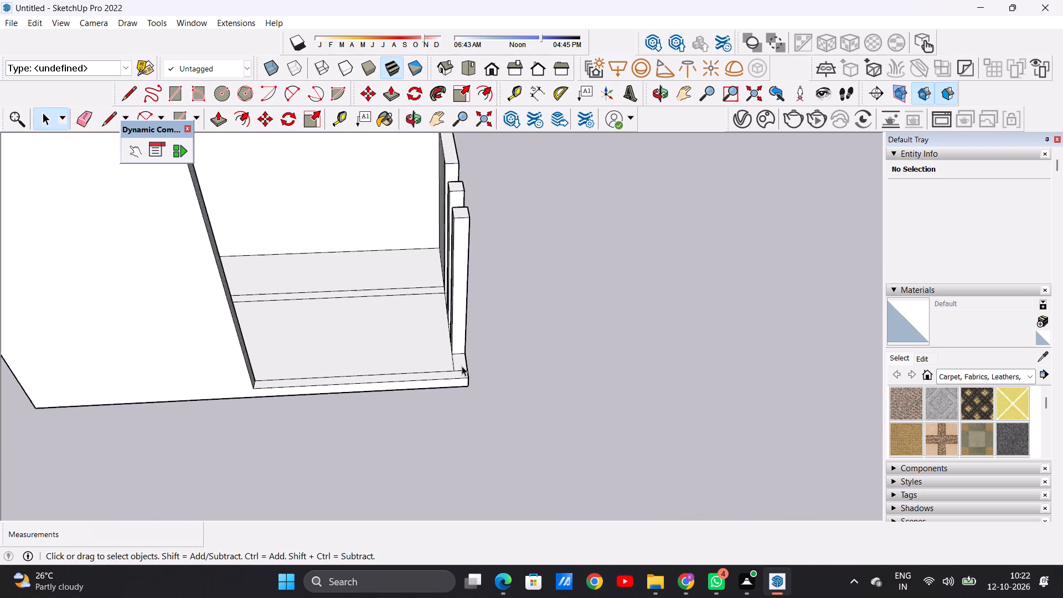
scroll(462, 366, "up", 3)
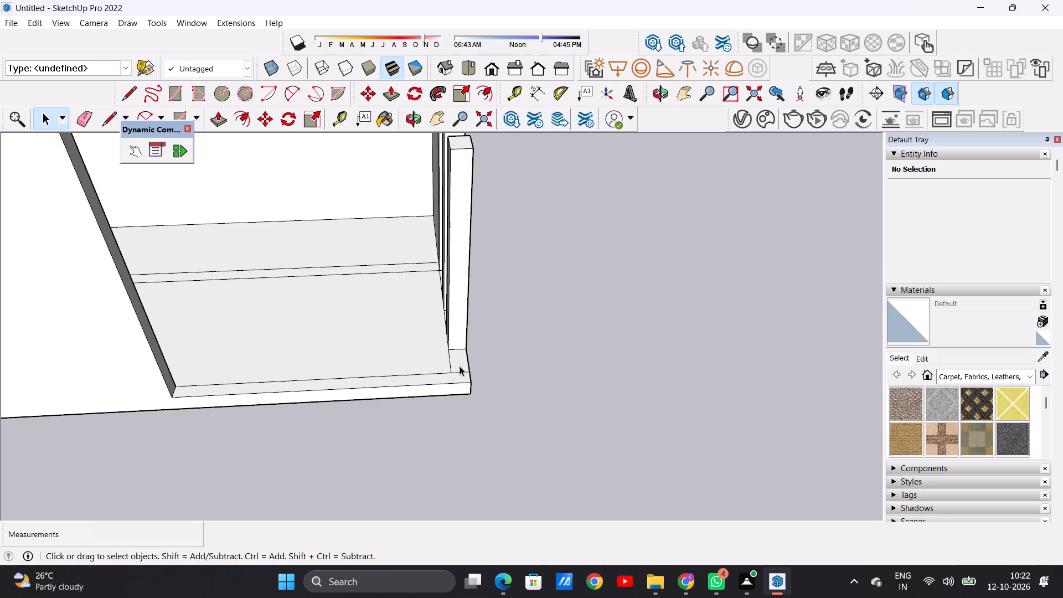
Undo the extrusion of the front wall over the front border strip.
scroll(455, 368, "down", 10)
middle_click_drag(438, 399, 661, 252)
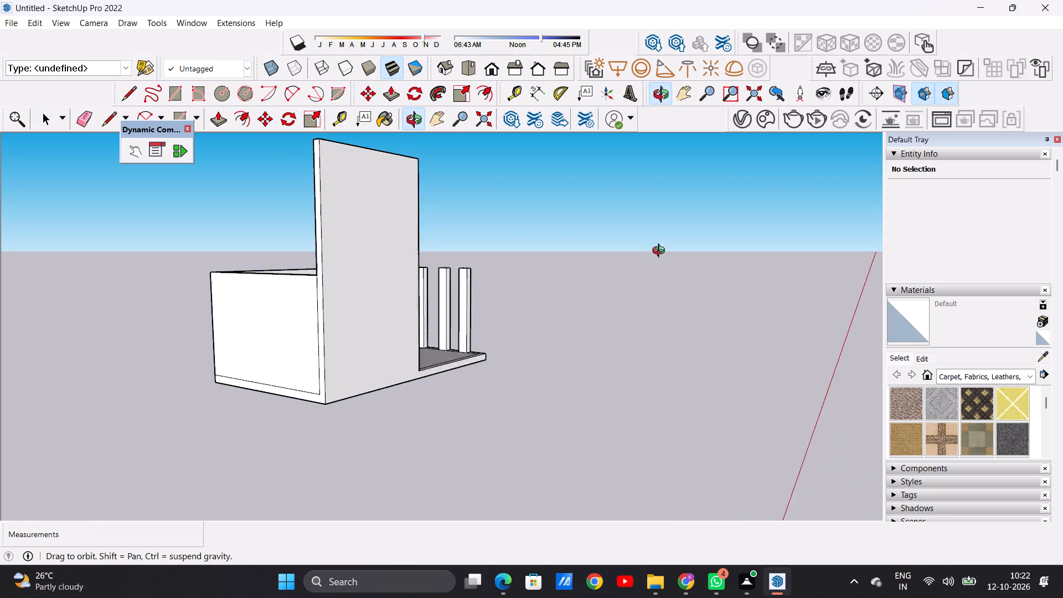
middle_click_drag(661, 252, 406, 410)
scroll(481, 351, "up", 11)
middle_click_drag(435, 364, 440, 417)
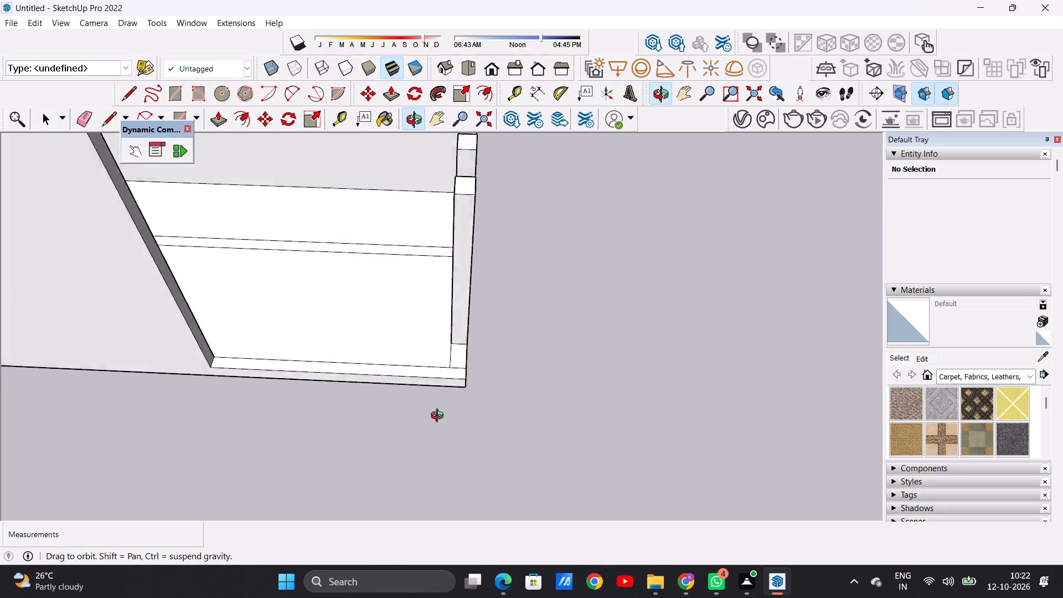
middle_click_drag(440, 417, 439, 444)
scroll(448, 398, "down", 5)
scroll(448, 398, "up", 1)
scroll(448, 398, "down", 2)
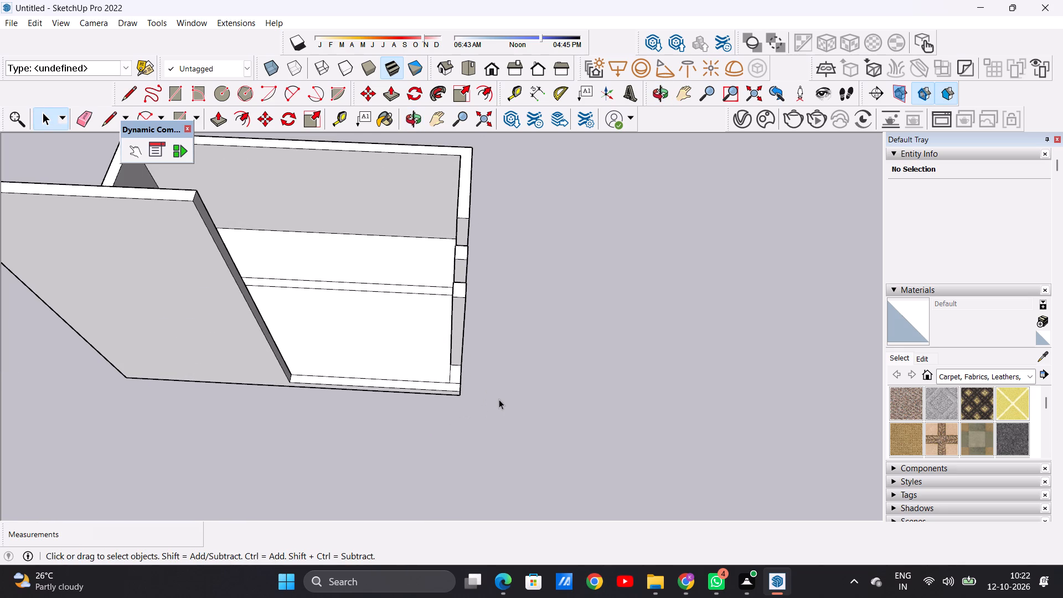
scroll(440, 355, "down", 4)
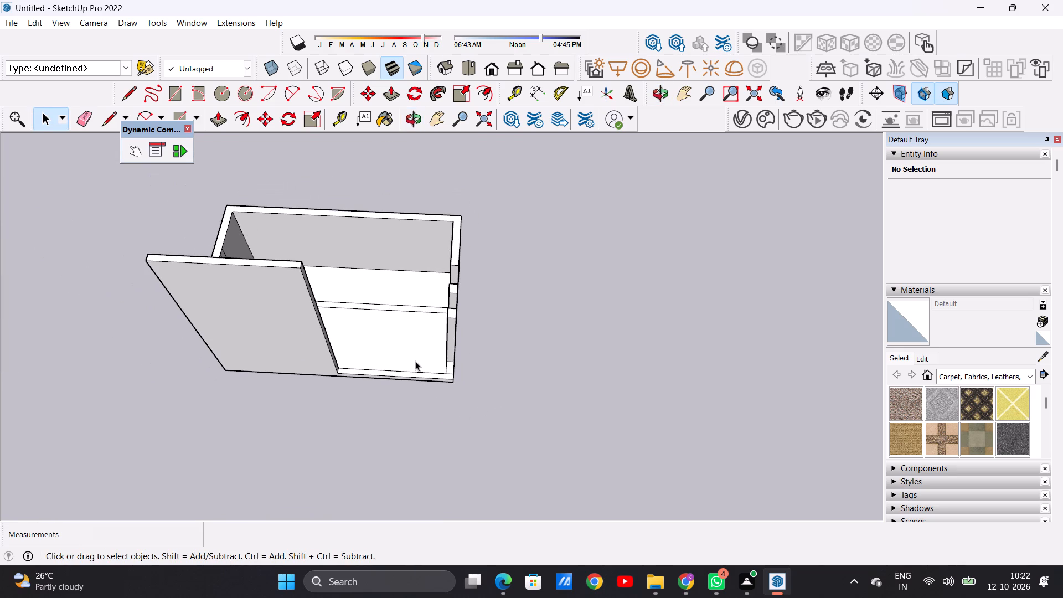
key("ctrl+z")
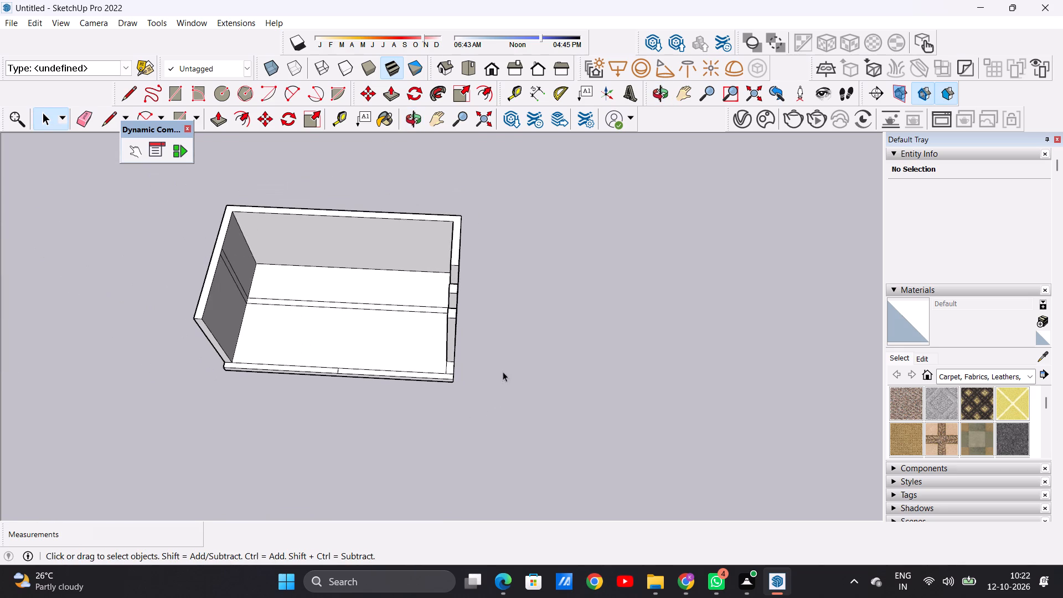
Push/Pull the long strip crossing the middle of the floor up to the top of the side walls as a partition wall.
middle_click_drag(379, 305, 406, 373)
scroll(421, 324, "down", 4)
left_click(484, 66)
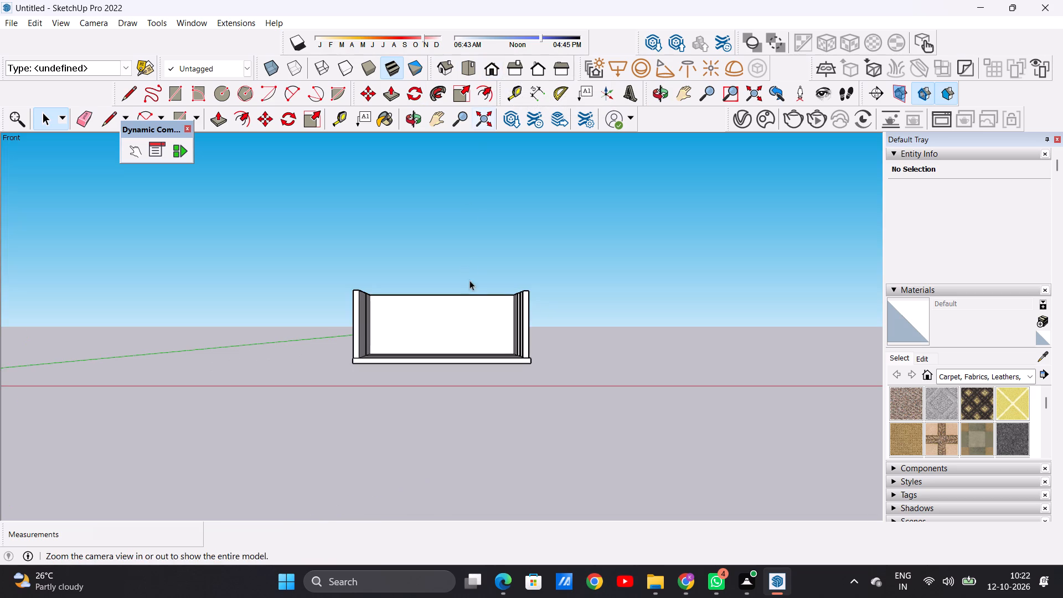
scroll(463, 335, "up", 3)
middle_click_drag(430, 294, 407, 457)
middle_click_drag(429, 327, 458, 438)
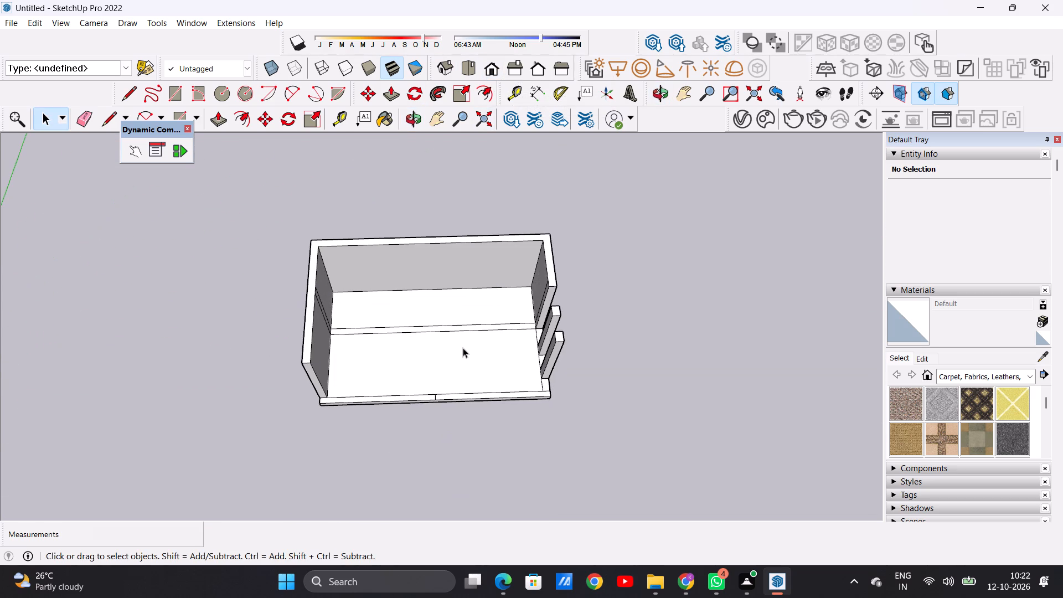
scroll(464, 343, "up", 1)
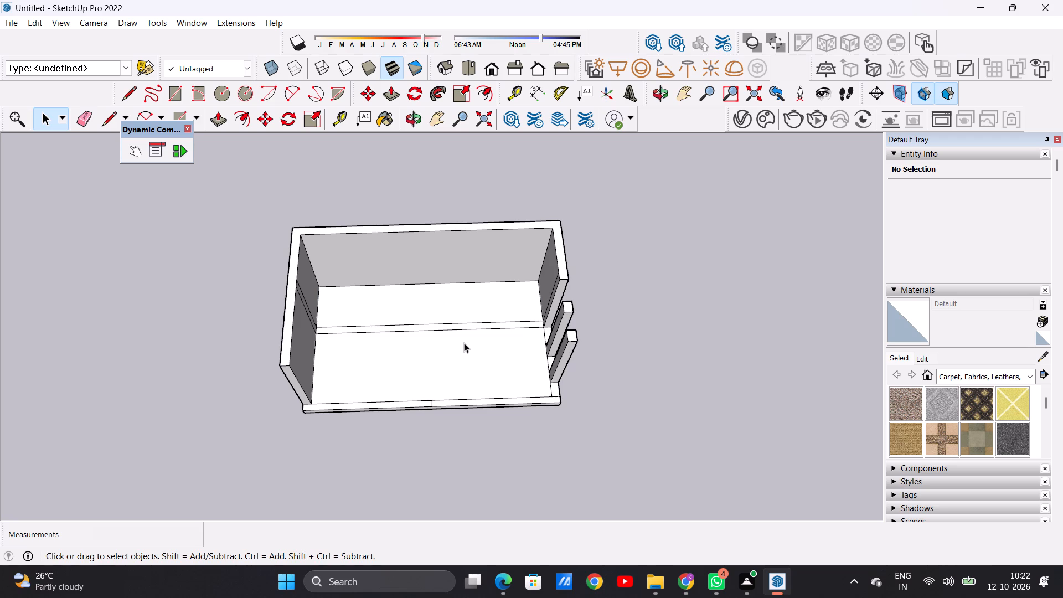
scroll(463, 321, "up", 1)
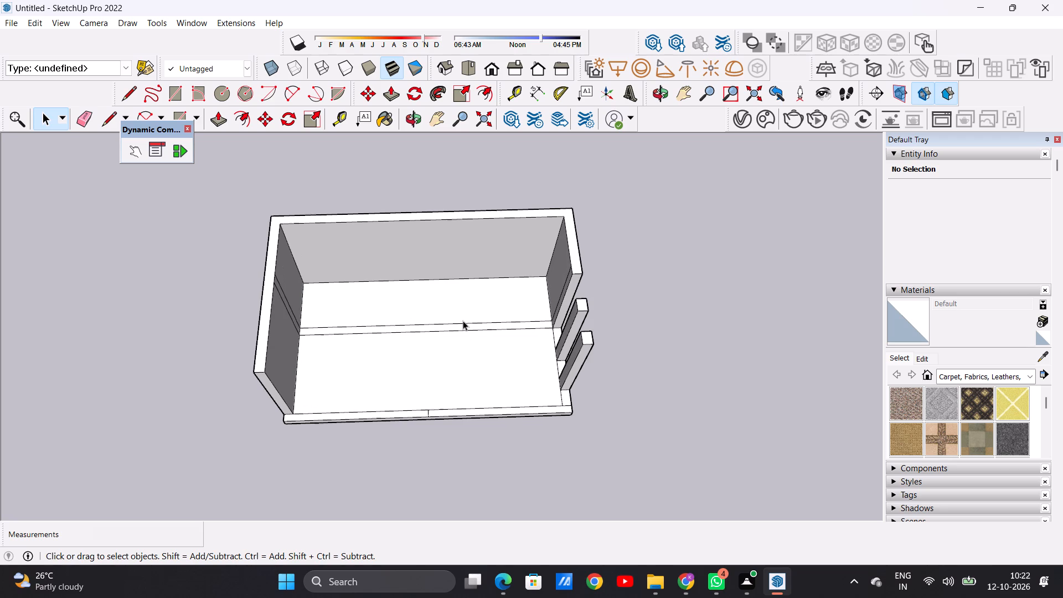
key("p")
scroll(502, 321, "up", 4)
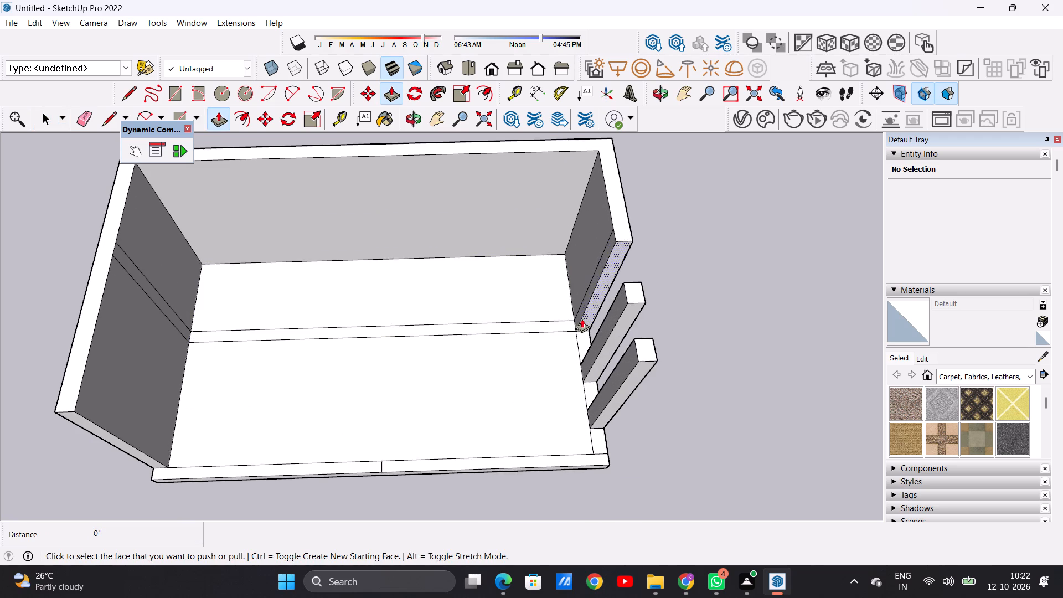
scroll(558, 318, "up", 8)
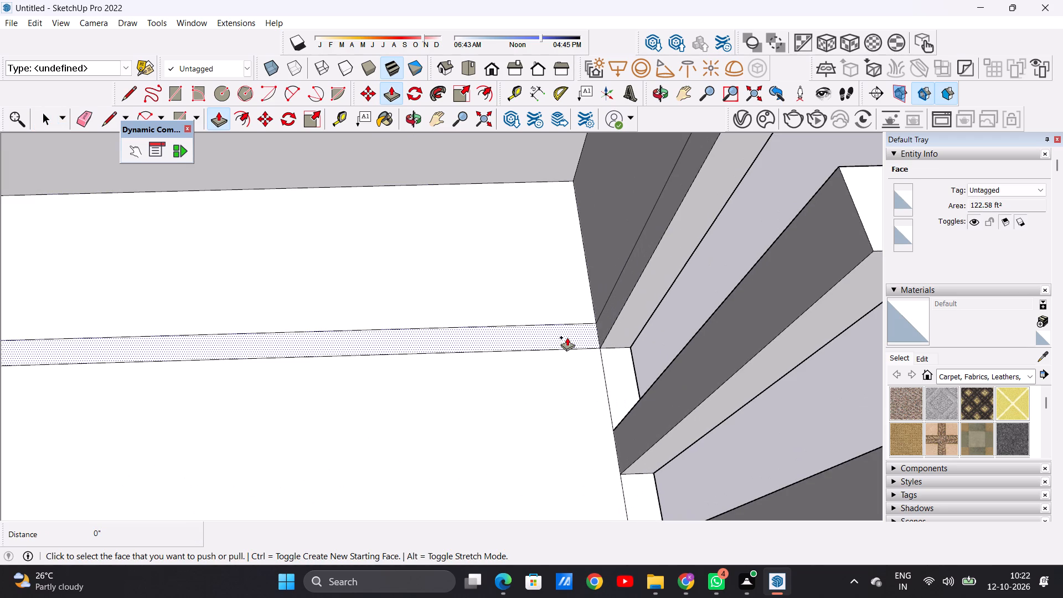
left_click(567, 337)
scroll(615, 272, "down", 6)
scroll(615, 285, "up", 1)
scroll(615, 285, "down", 12)
scroll(628, 230, "up", 6)
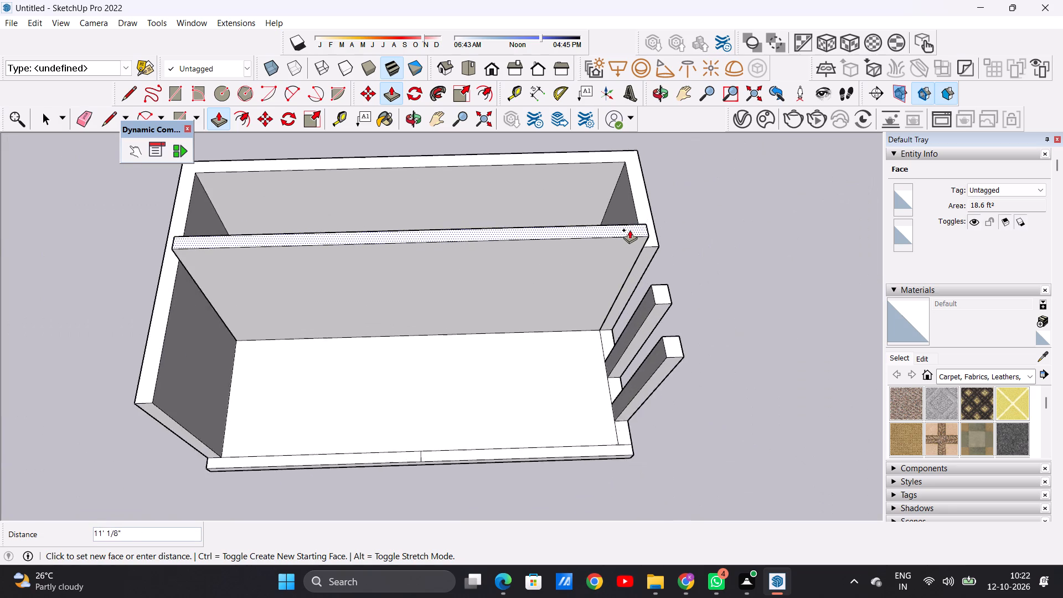
scroll(629, 230, "up", 4)
left_click(655, 257)
key("space")
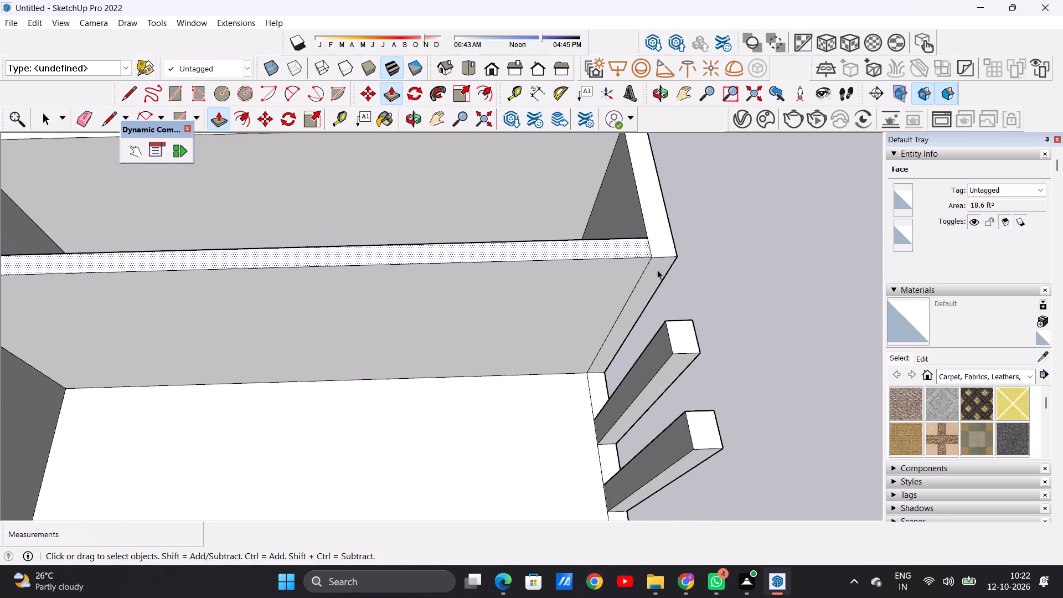
Examine the partition wall, the front floor area and the divided front border strip from several angles.
scroll(605, 375, "down", 11)
middle_click_drag(574, 306, 570, 202)
scroll(502, 434, "up", 2)
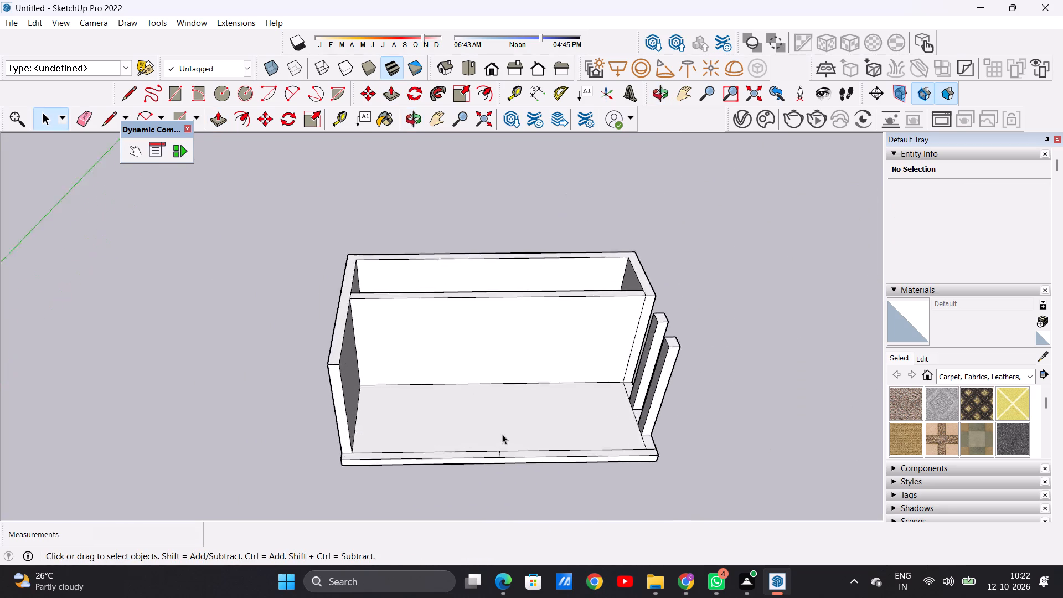
scroll(502, 434, "up", 4)
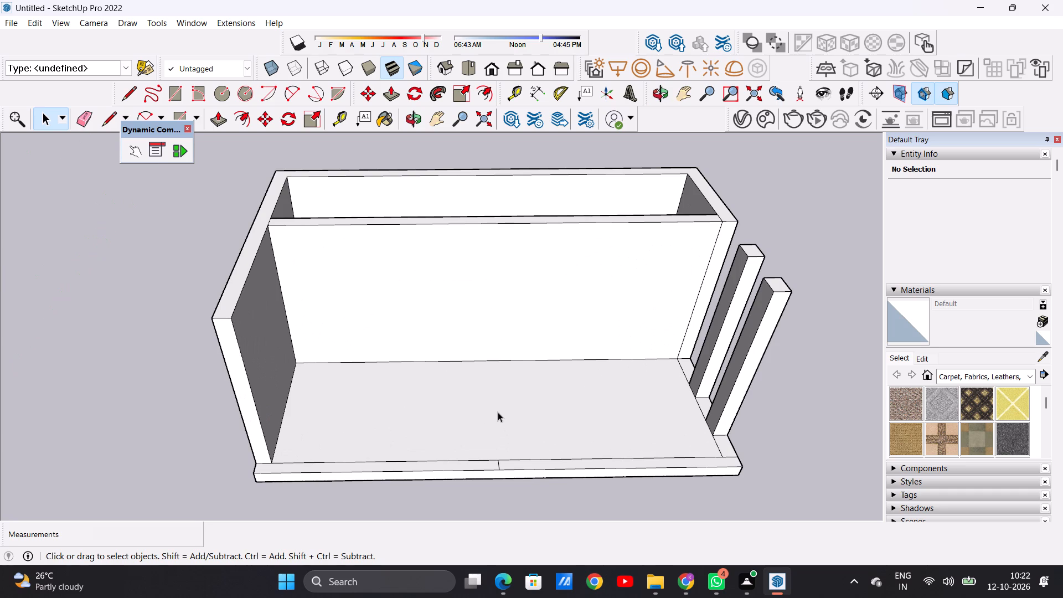
scroll(438, 423, "down", 2)
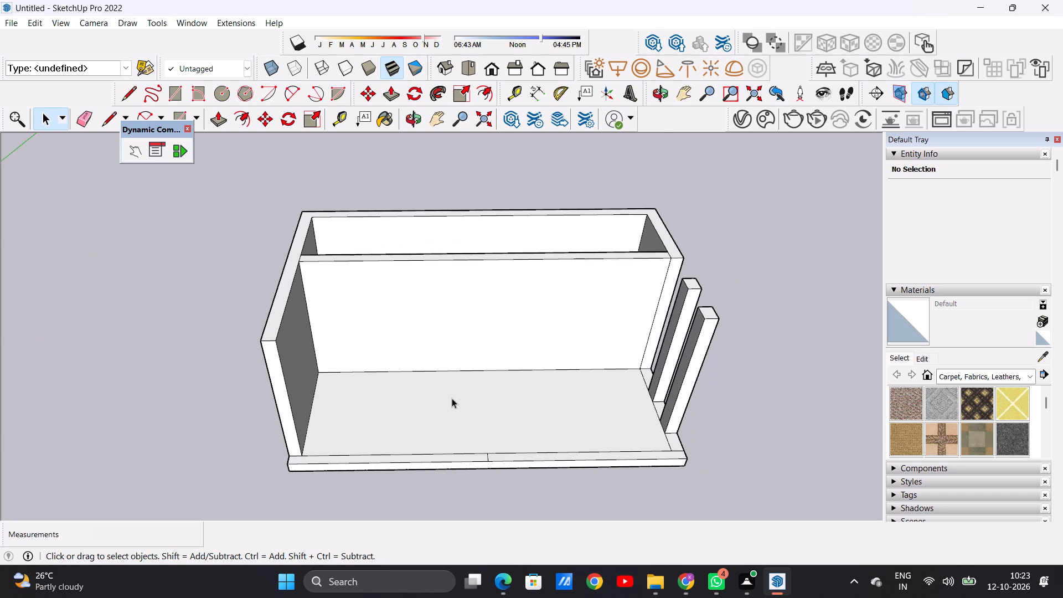
scroll(453, 385, "down", 2)
middle_click_drag(454, 378, 456, 451)
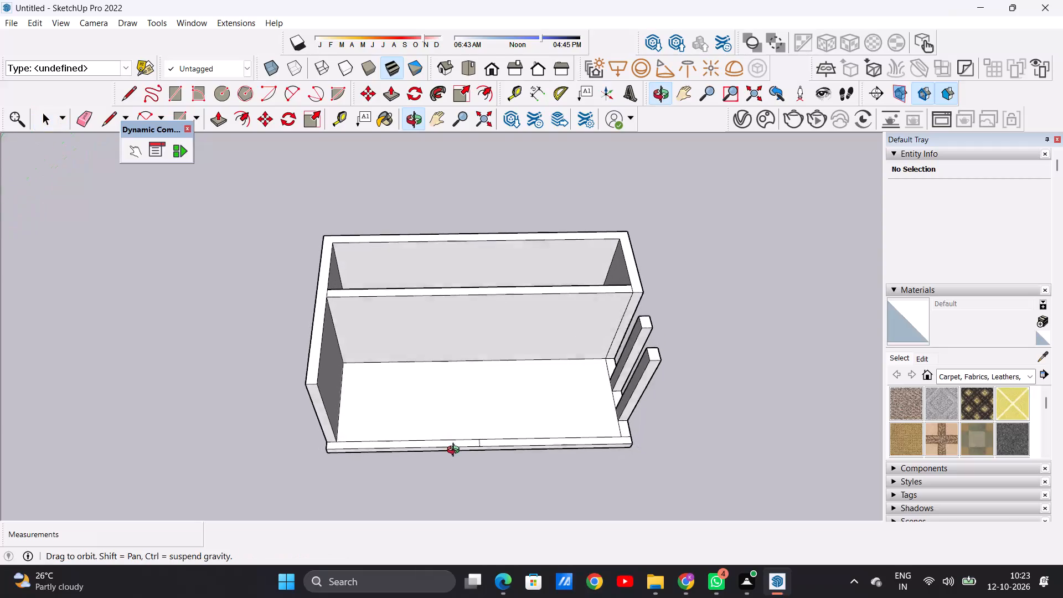
middle_click_drag(456, 451, 457, 468)
scroll(458, 463, "up", 2)
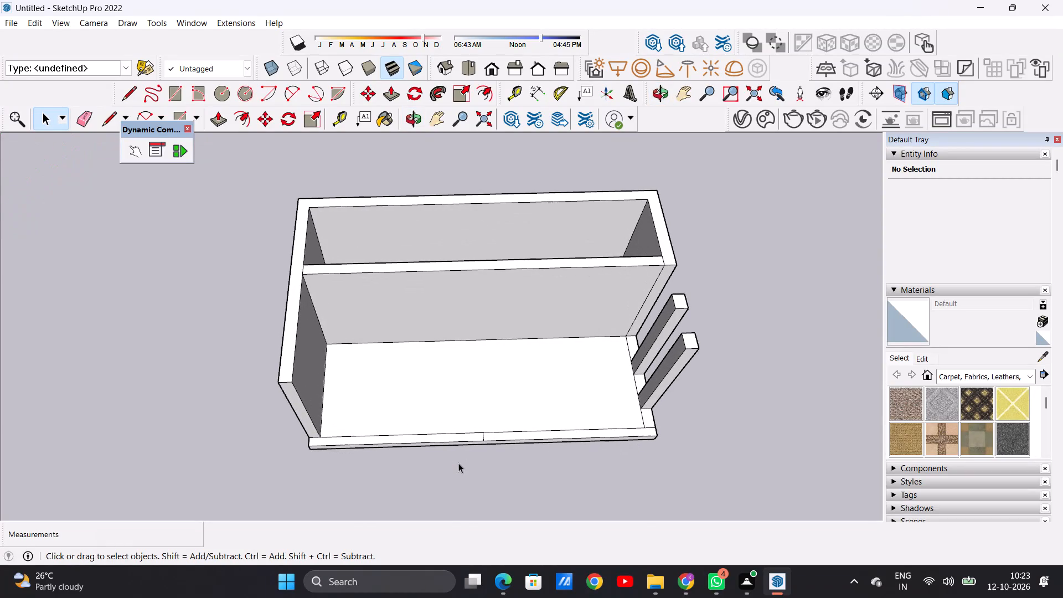
scroll(458, 463, "up", 1)
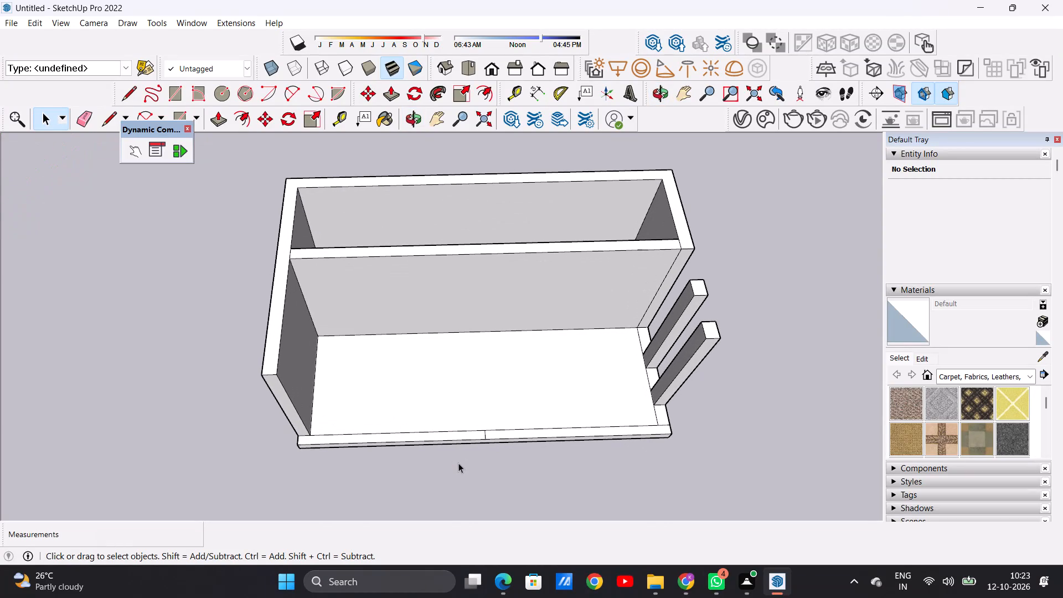
scroll(488, 431, "up", 1)
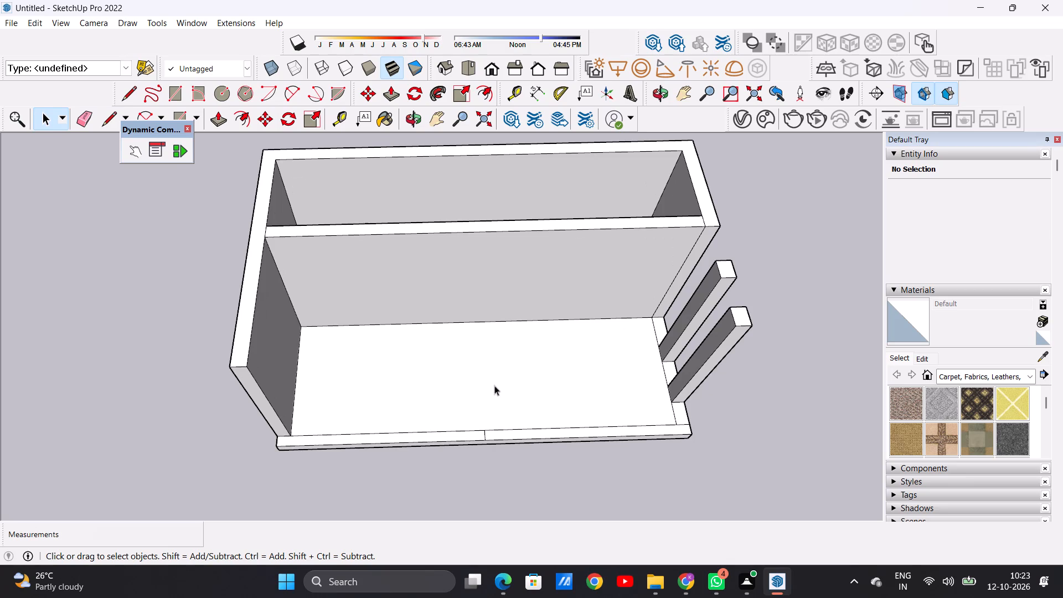
middle_click_drag(482, 348, 484, 445)
scroll(468, 372, "down", 8)
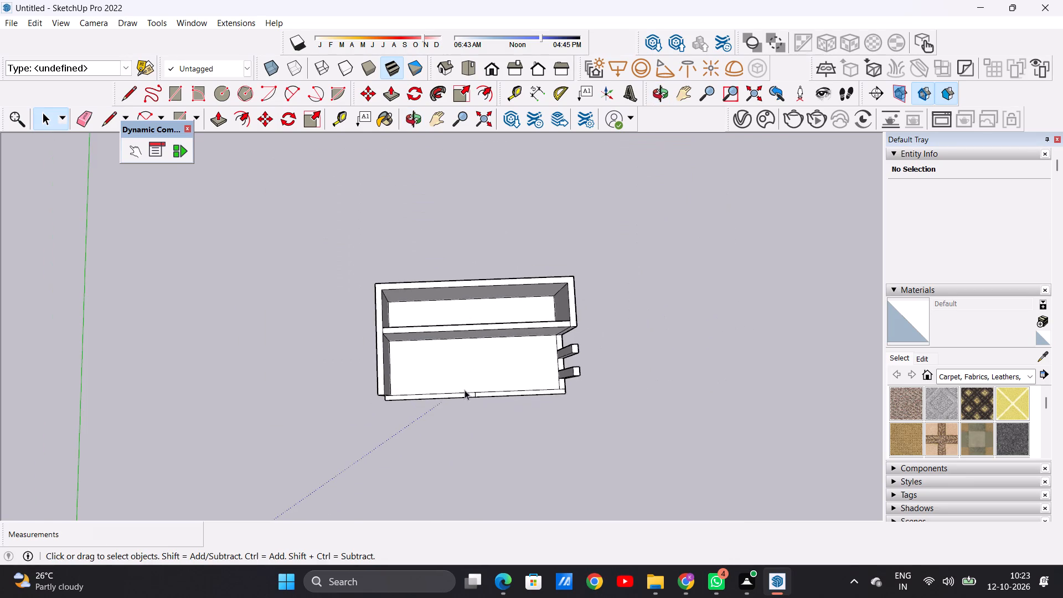
middle_click_drag(464, 417, 432, 347)
scroll(468, 406, "up", 6)
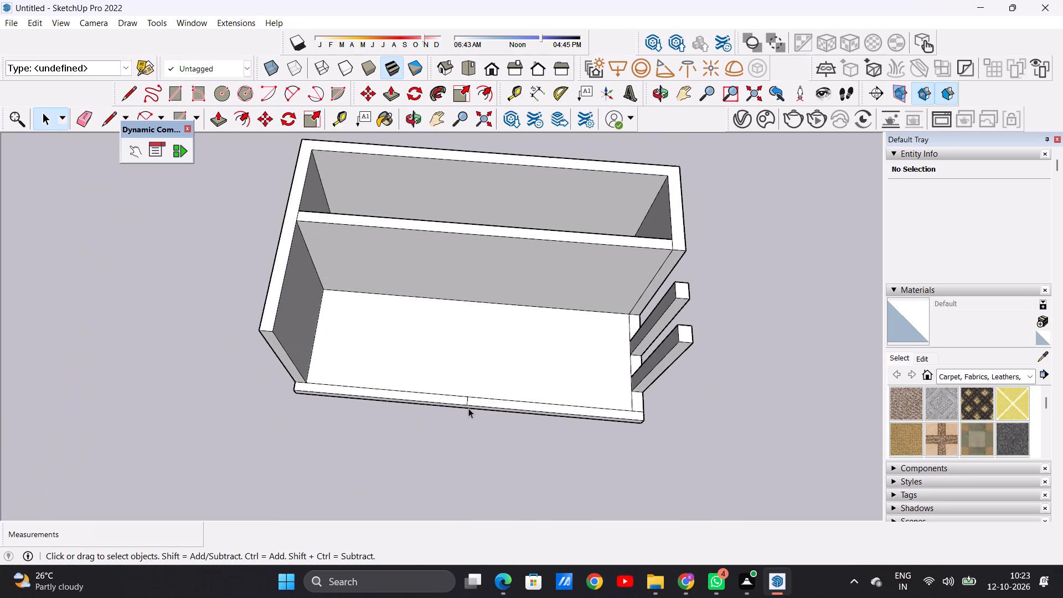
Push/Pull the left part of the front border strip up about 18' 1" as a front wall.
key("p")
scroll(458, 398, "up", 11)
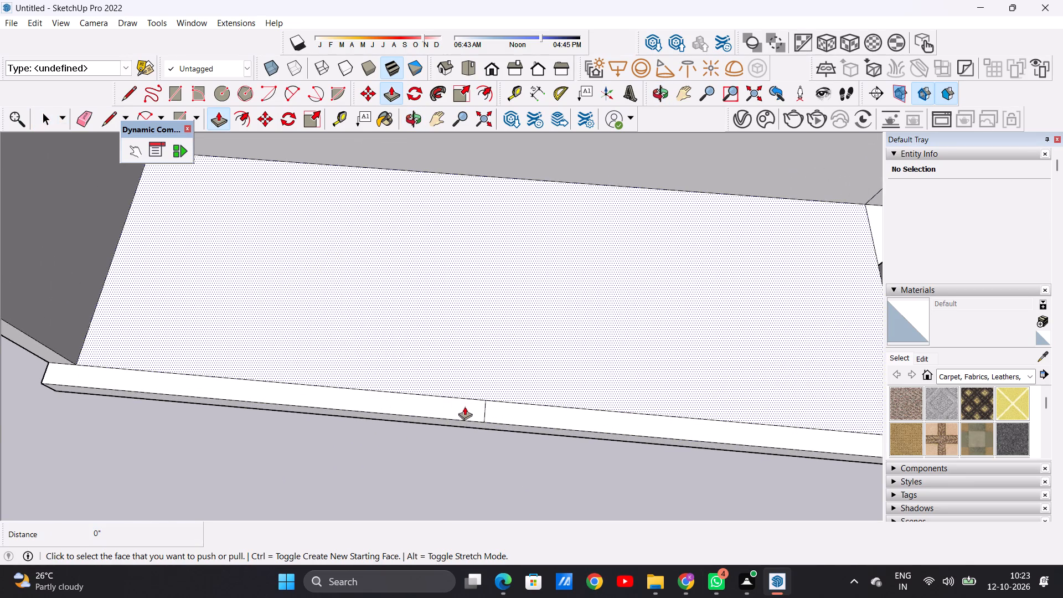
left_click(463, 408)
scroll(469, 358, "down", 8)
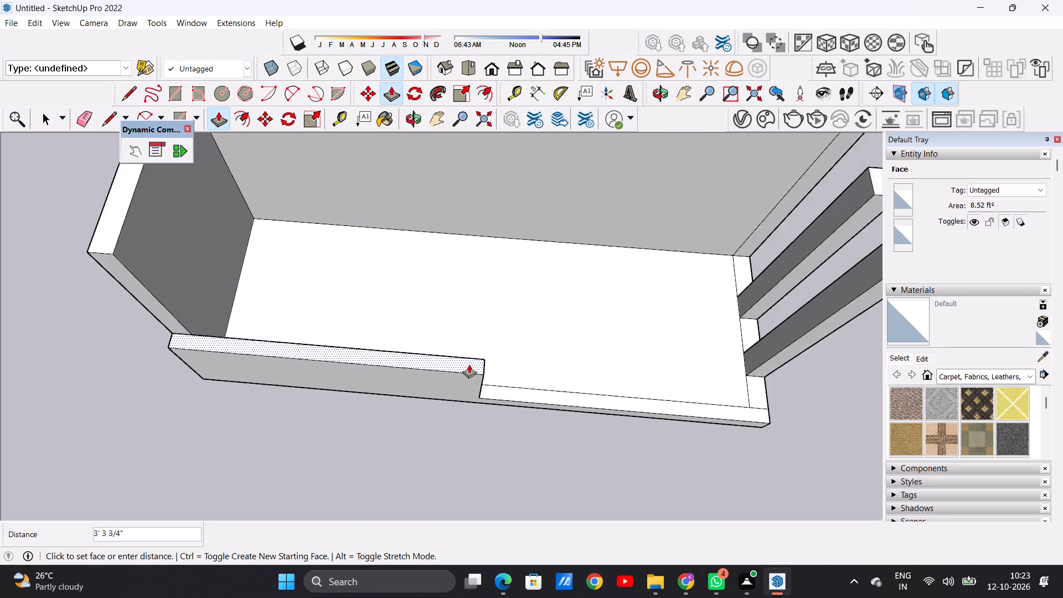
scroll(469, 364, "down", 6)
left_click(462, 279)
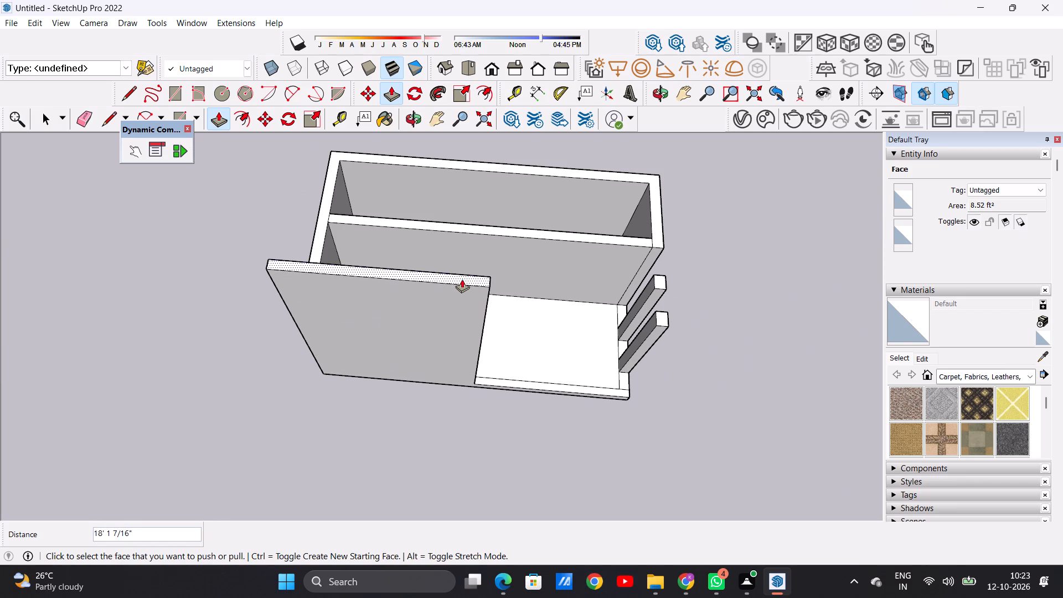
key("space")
Examine the raised front wall against the partition, columns and open front part from several angles.
middle_click_drag(468, 362, 430, 260)
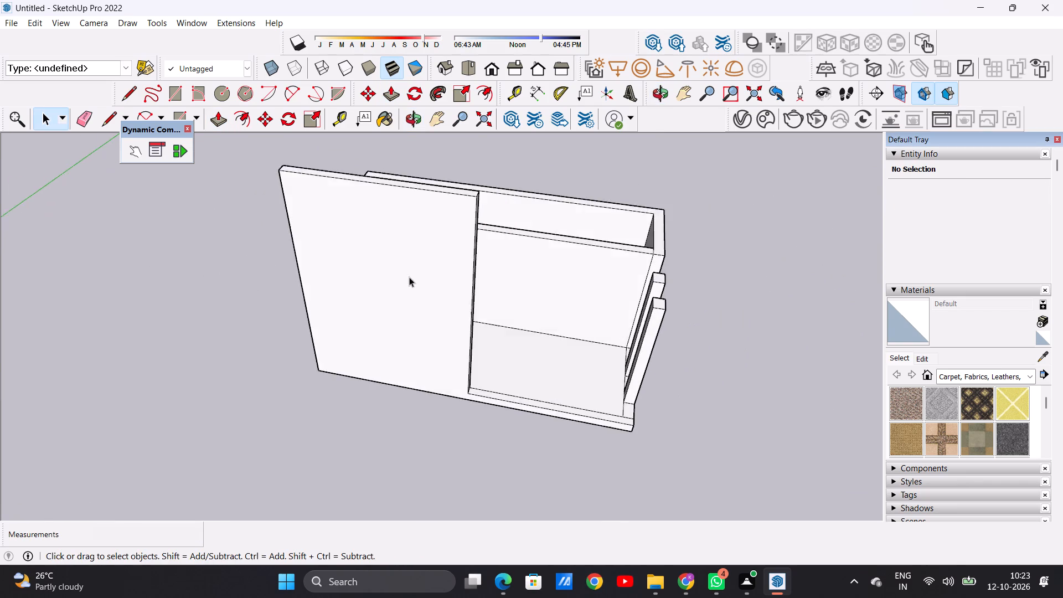
scroll(409, 299, "down", 11)
middle_click_drag(472, 329, 399, 429)
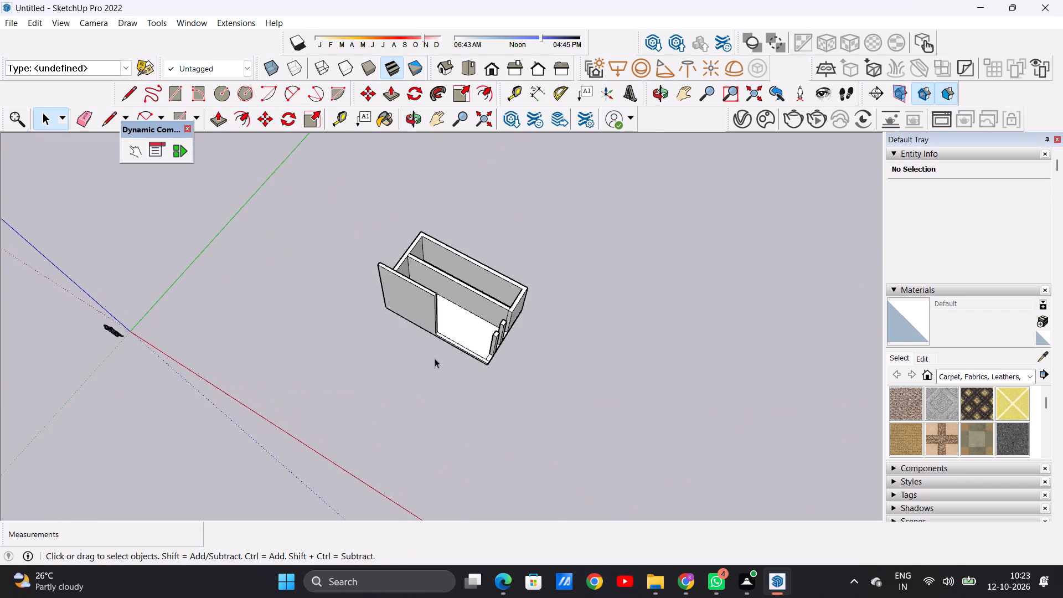
scroll(445, 342, "up", 7)
middle_click_drag(463, 341, 467, 418)
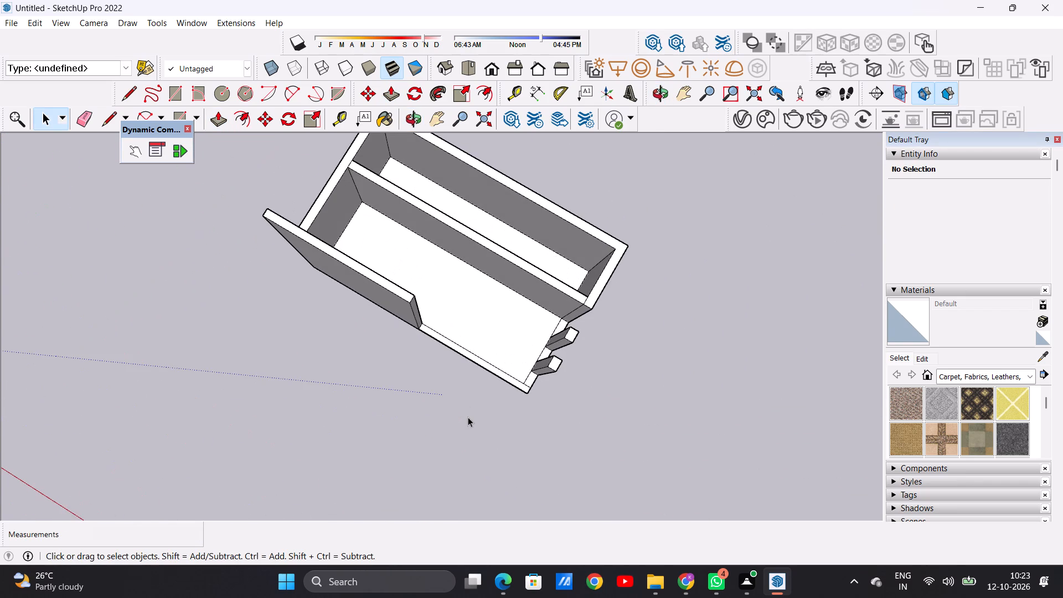
middle_click_drag(442, 377, 534, 269)
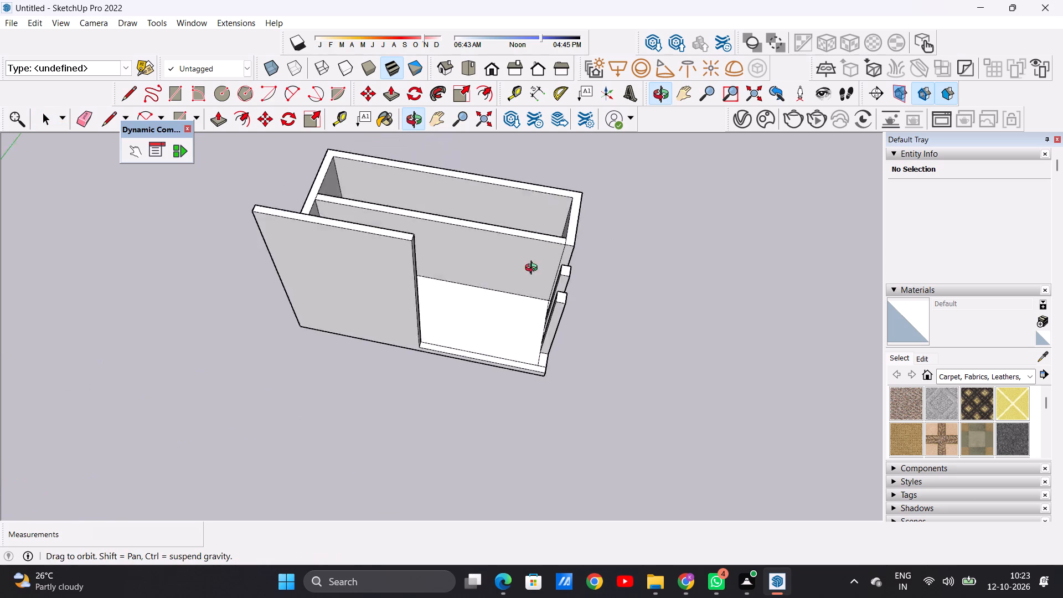
middle_click_drag(534, 269, 572, 205)
middle_click_drag(486, 329, 492, 220)
scroll(492, 220, "up", 1)
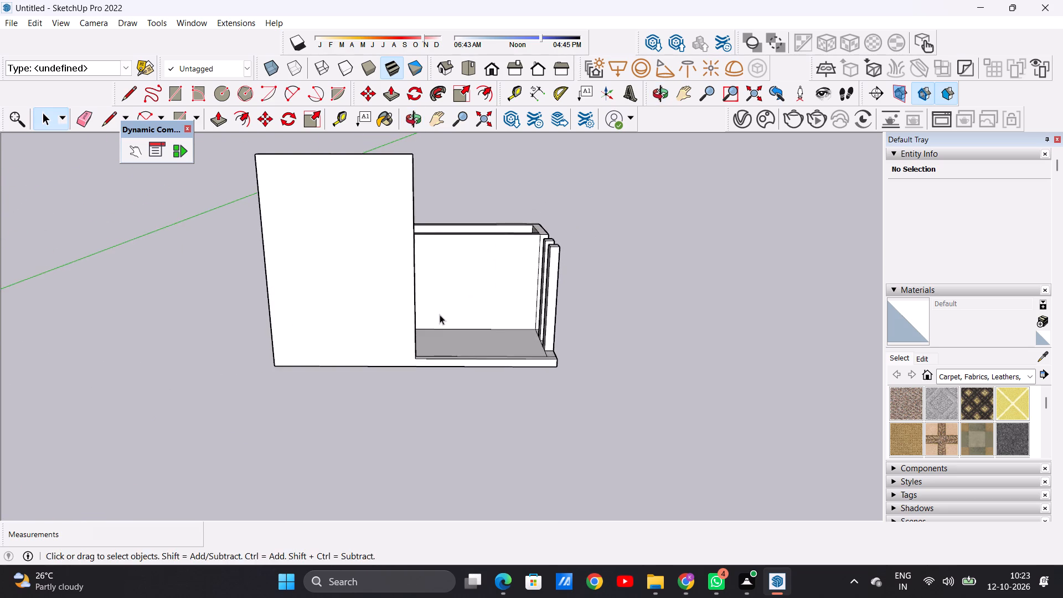
middle_click_drag(439, 315, 448, 268)
scroll(451, 282, "up", 1)
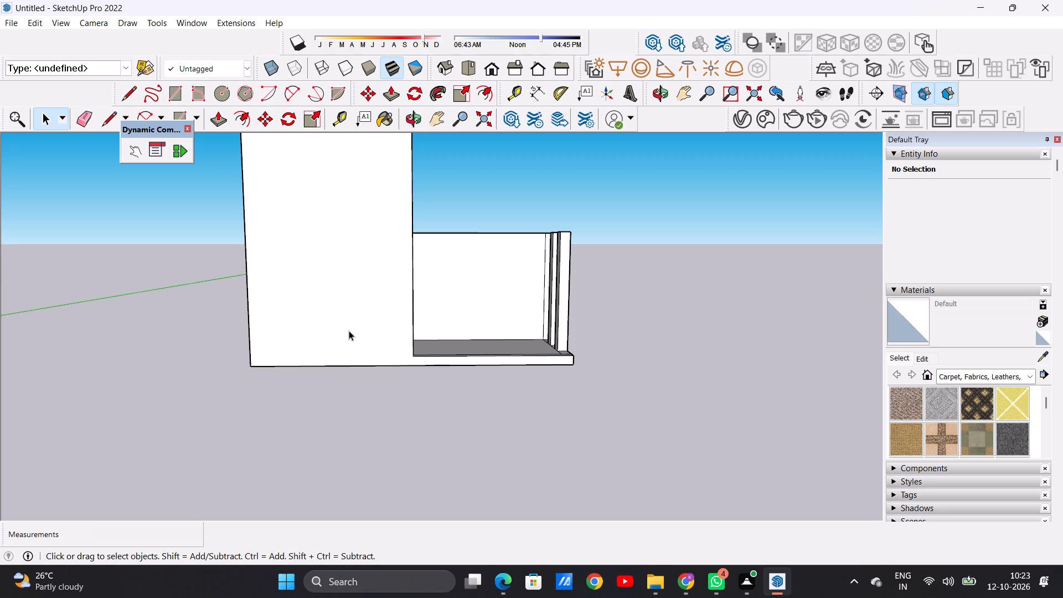
middle_click_drag(321, 307, 248, 367)
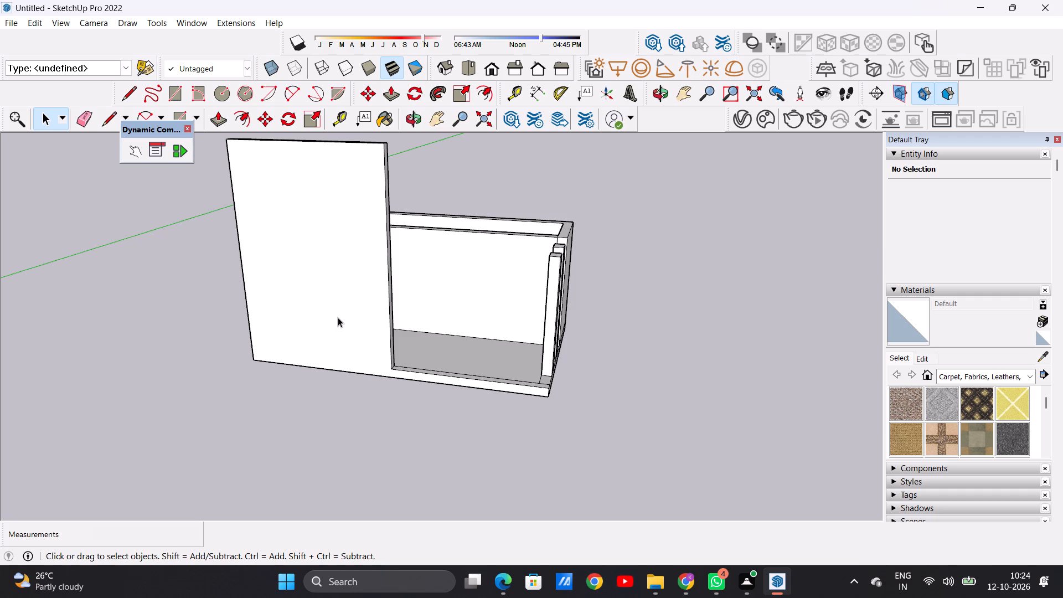
scroll(353, 350, "down", 6)
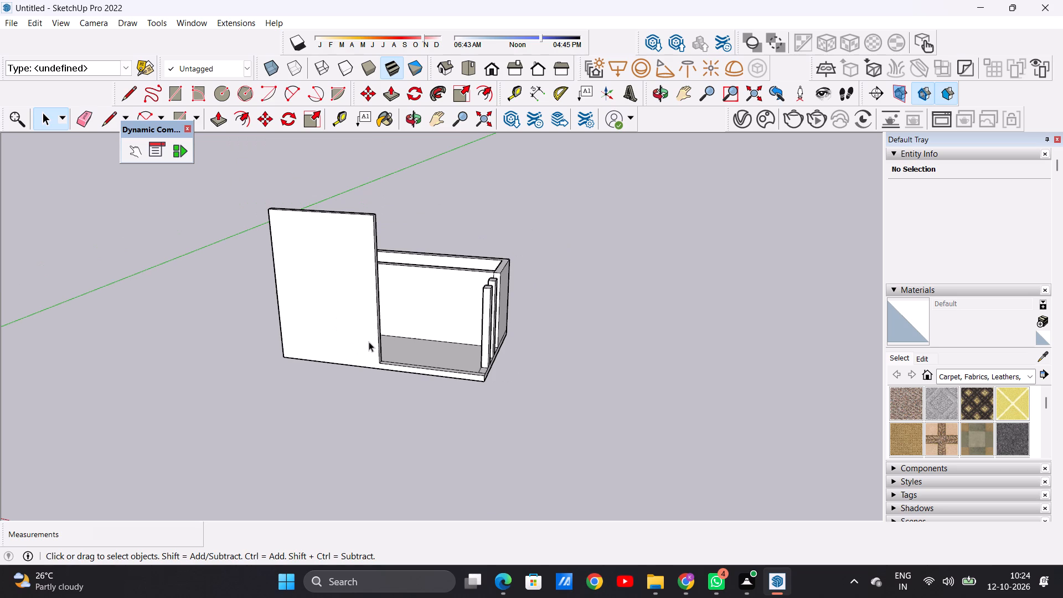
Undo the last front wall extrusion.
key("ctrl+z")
Draw an edge about 8" long across the front border strip, between its outer end and the existing divider.
middle_click_drag(348, 381, 373, 533)
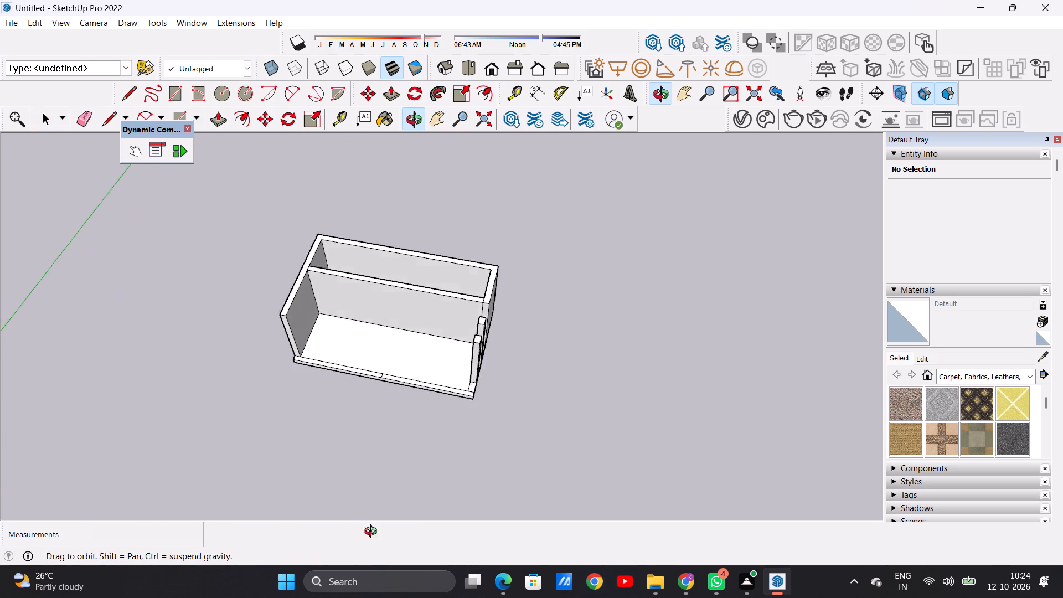
middle_click_drag(373, 533, 432, 534)
scroll(337, 382, "up", 10)
key("l")
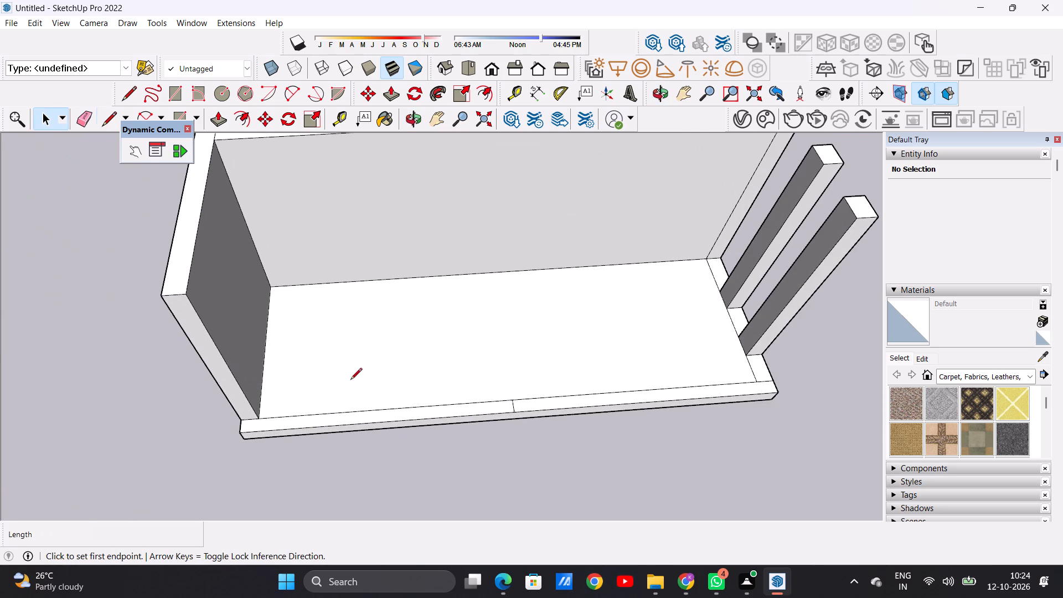
scroll(383, 413, "up", 3)
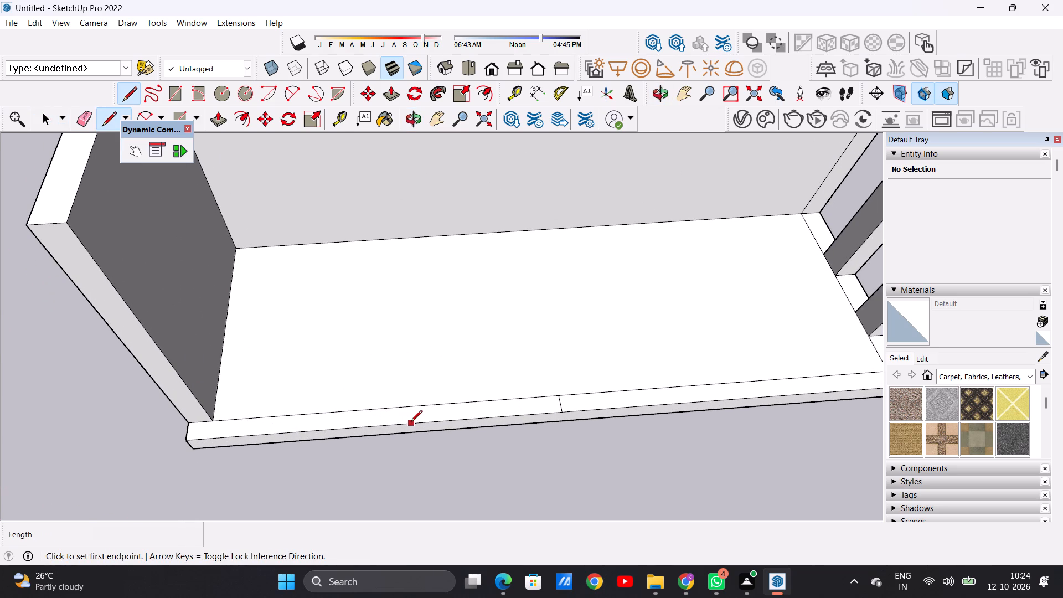
left_click(422, 422)
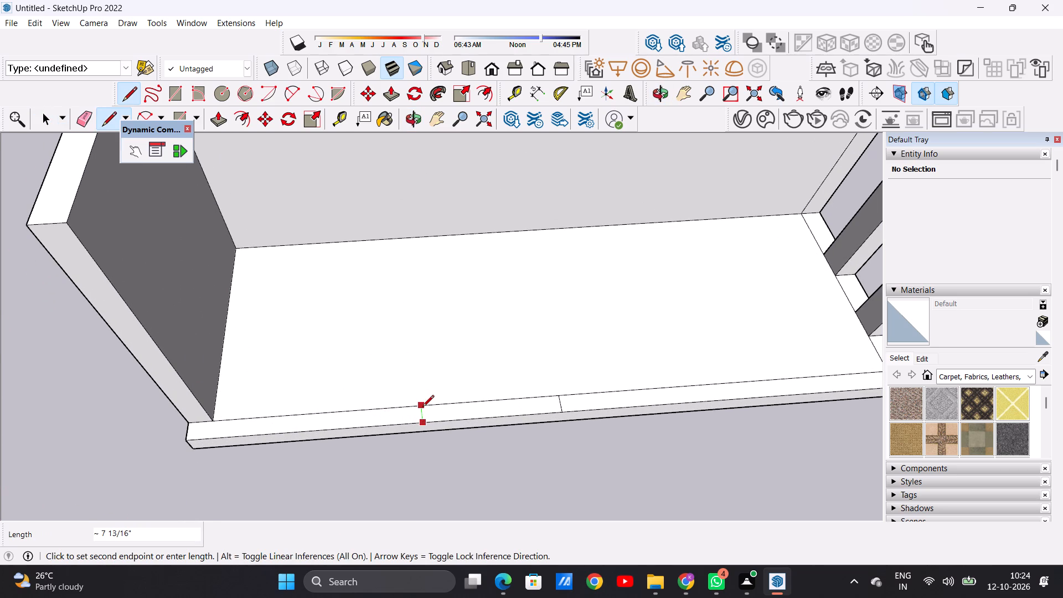
left_click(422, 408)
key("space")
Push/Pull the shortened left part of the front border strip up into a front wall taller than the partition.
type("P")
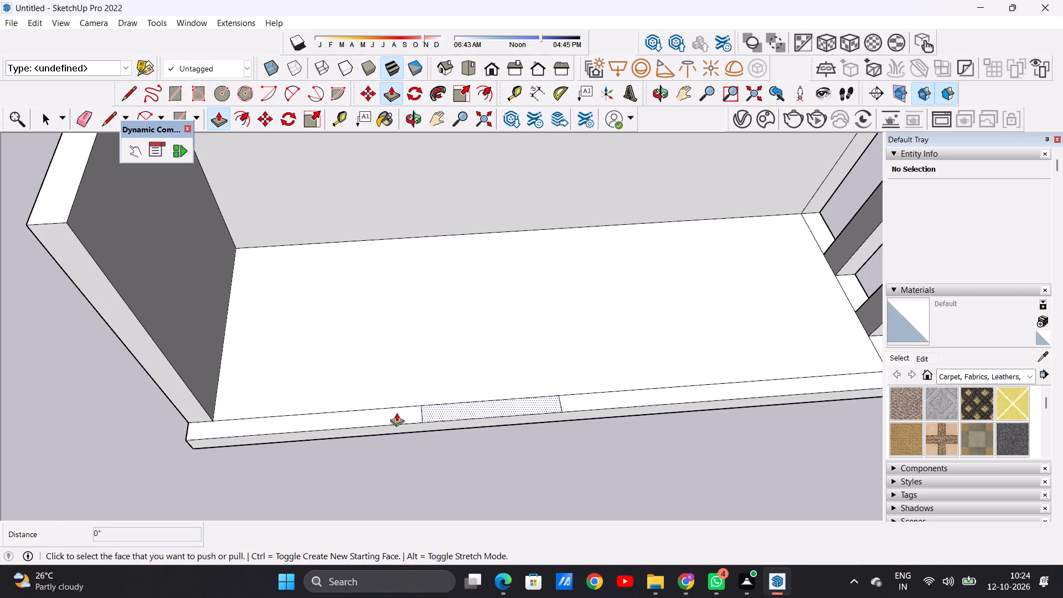
left_click(396, 413)
scroll(398, 353, "down", 8)
scroll(398, 360, "up", 1)
scroll(398, 365, "down", 1)
scroll(398, 369, "up", 1)
scroll(398, 369, "down", 3)
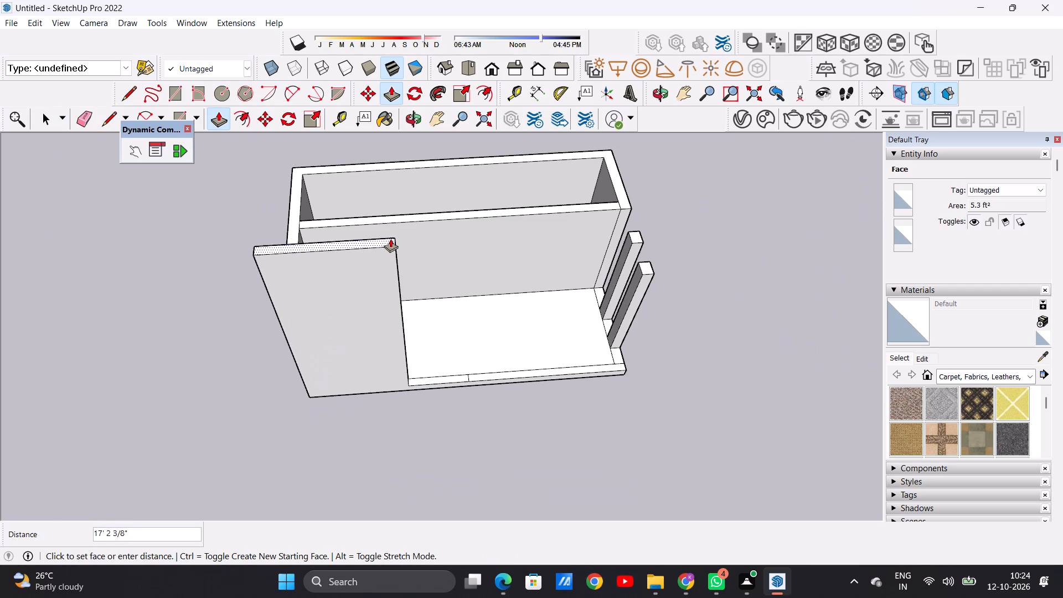
left_click(389, 232)
key("space")
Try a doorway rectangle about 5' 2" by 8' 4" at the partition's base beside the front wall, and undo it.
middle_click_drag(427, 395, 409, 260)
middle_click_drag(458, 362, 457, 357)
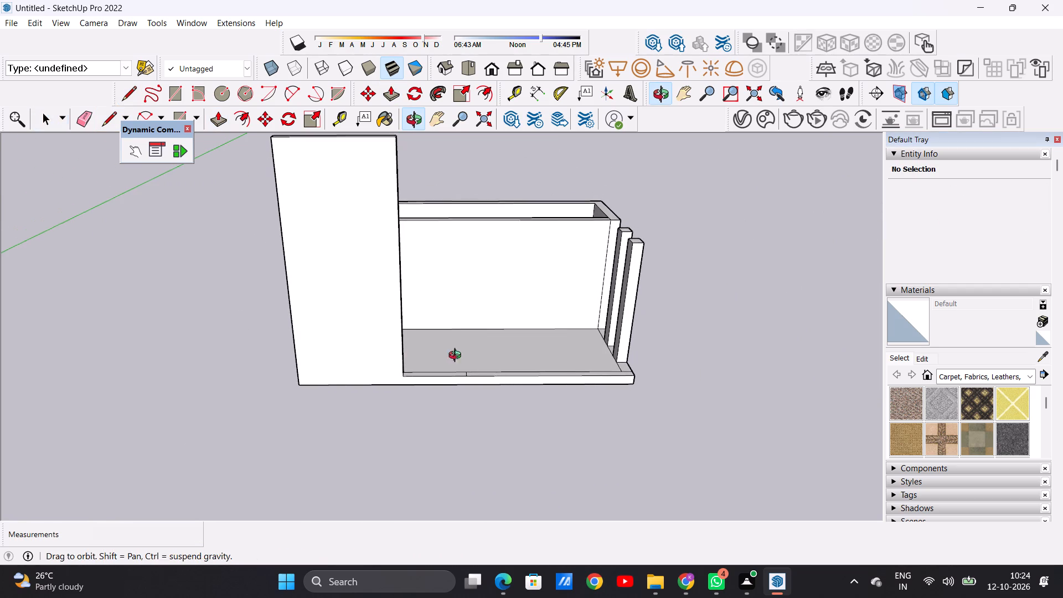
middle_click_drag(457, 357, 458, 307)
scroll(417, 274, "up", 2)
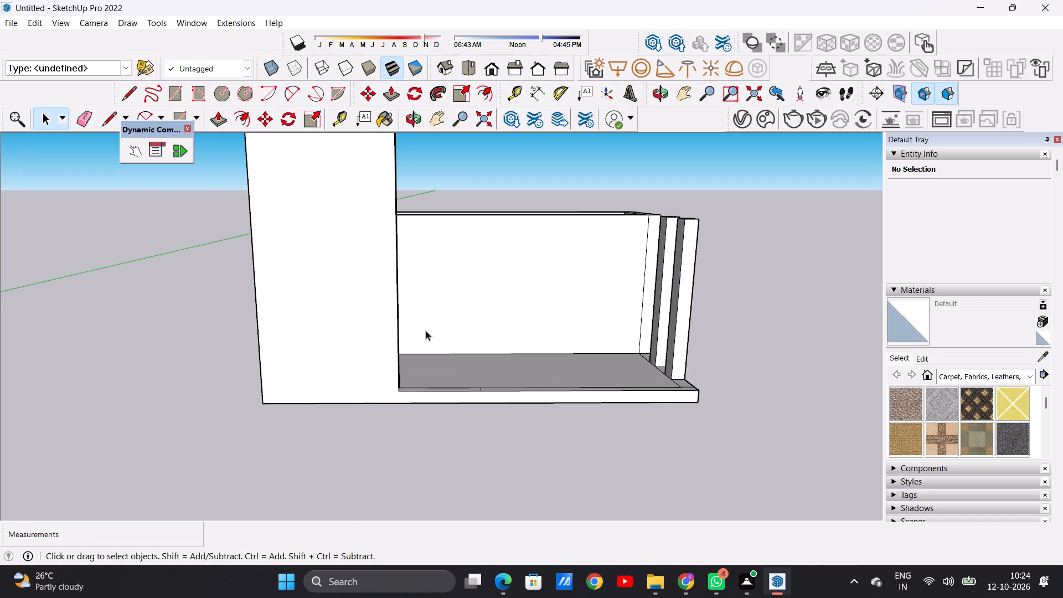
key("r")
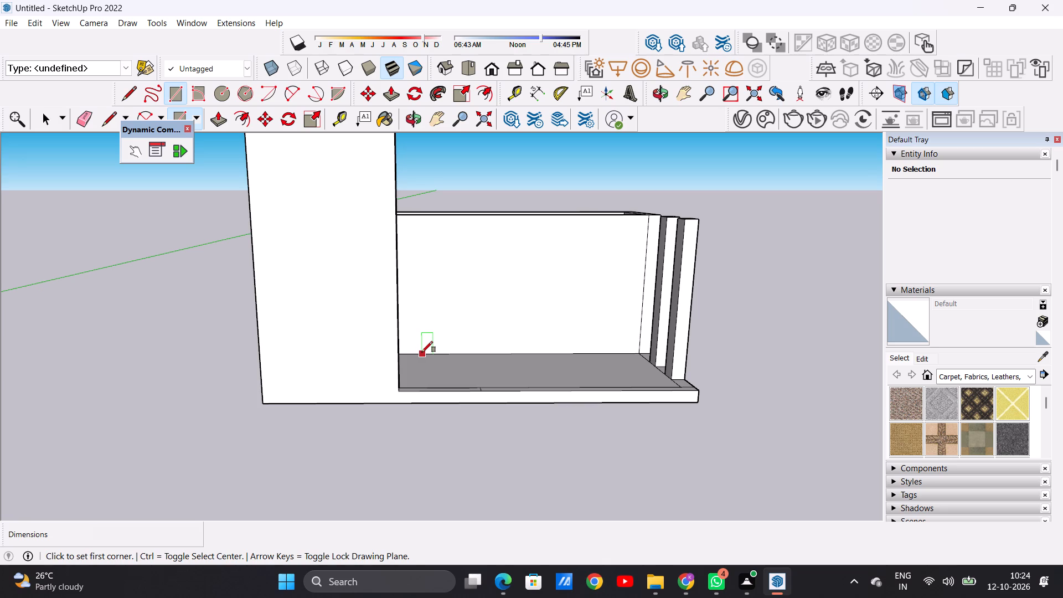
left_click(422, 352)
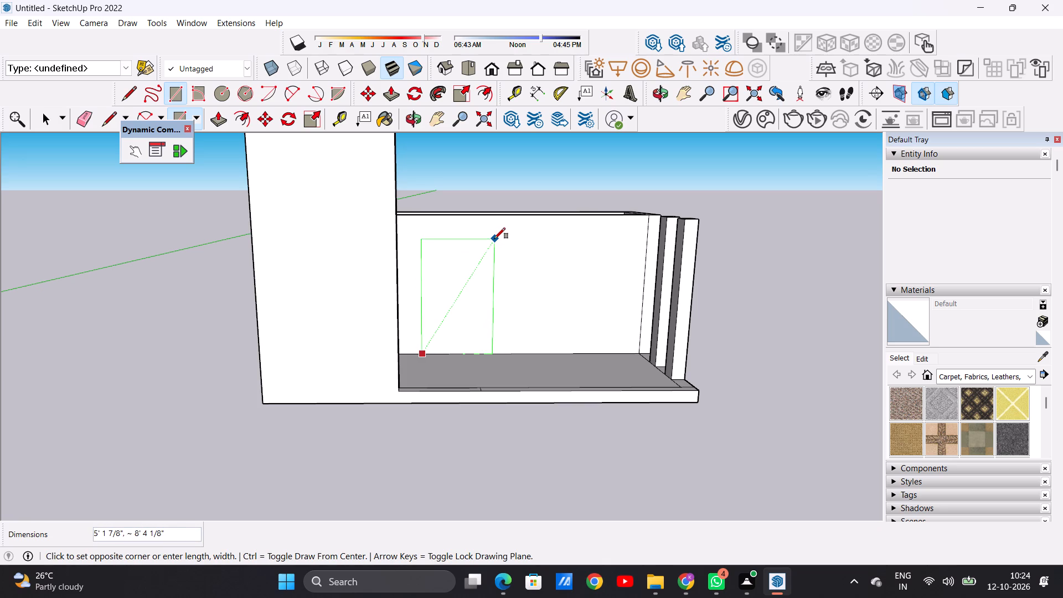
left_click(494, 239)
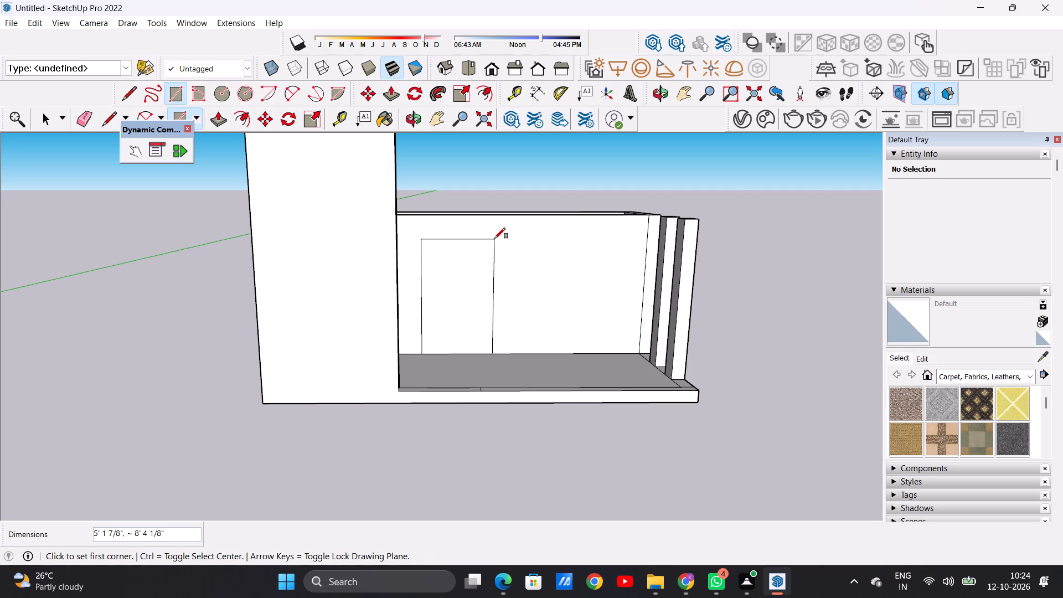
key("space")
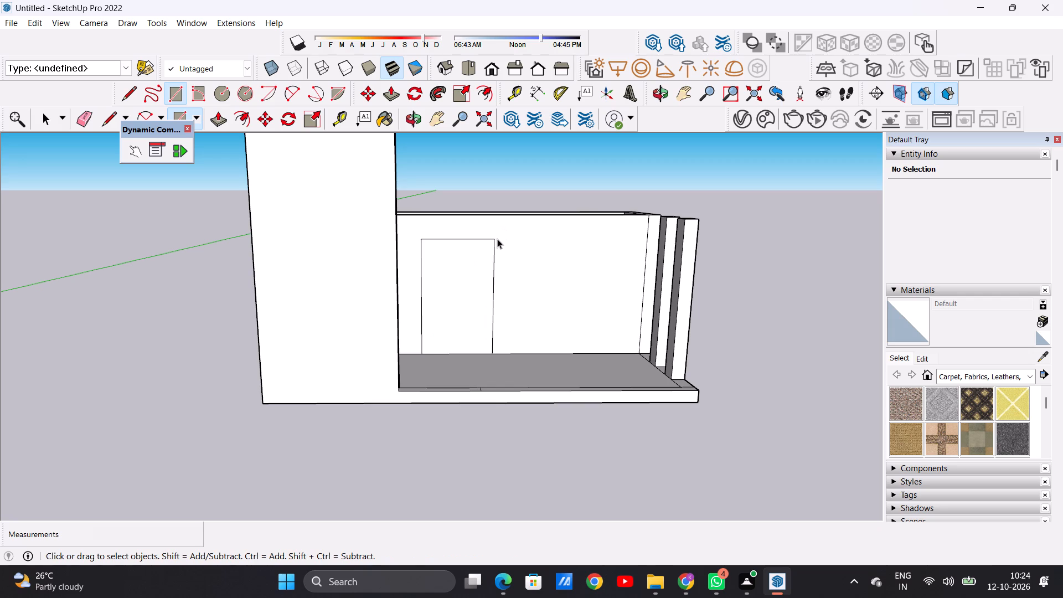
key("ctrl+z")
Draw a window rectangle about 4' 2" by 2' 7" on the upper partition face near the front wall.
middle_click_drag(452, 299, 451, 298)
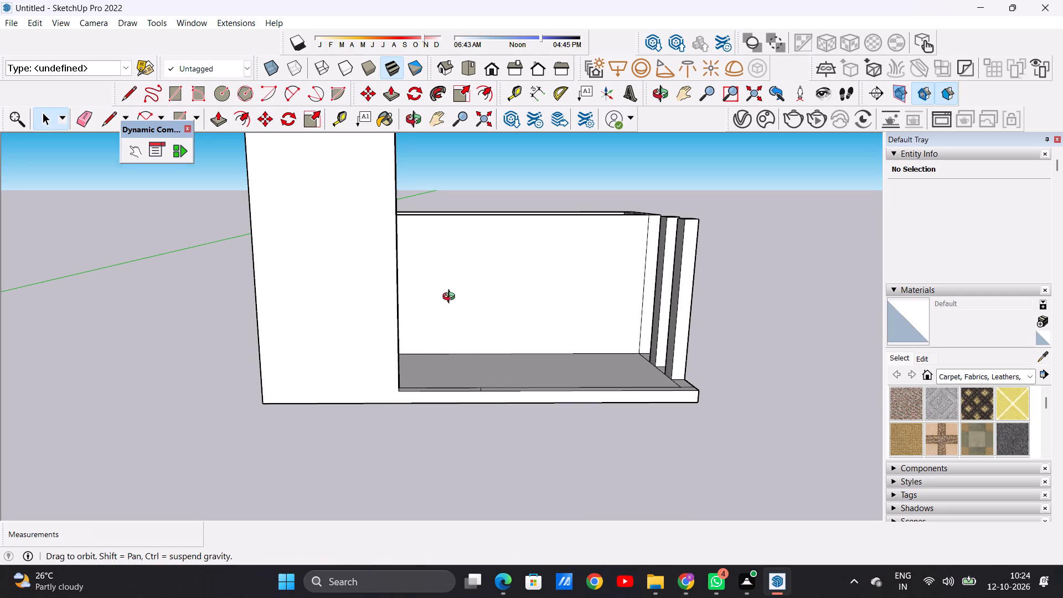
middle_click_drag(451, 298, 444, 266)
scroll(444, 266, "up", 2)
key("r")
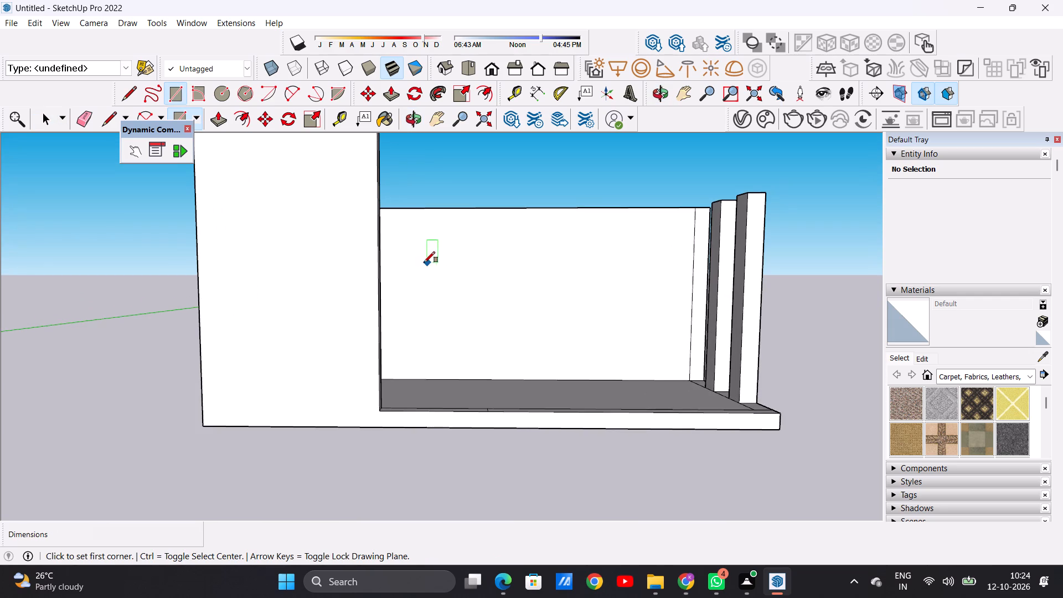
left_click(397, 229)
left_click(470, 274)
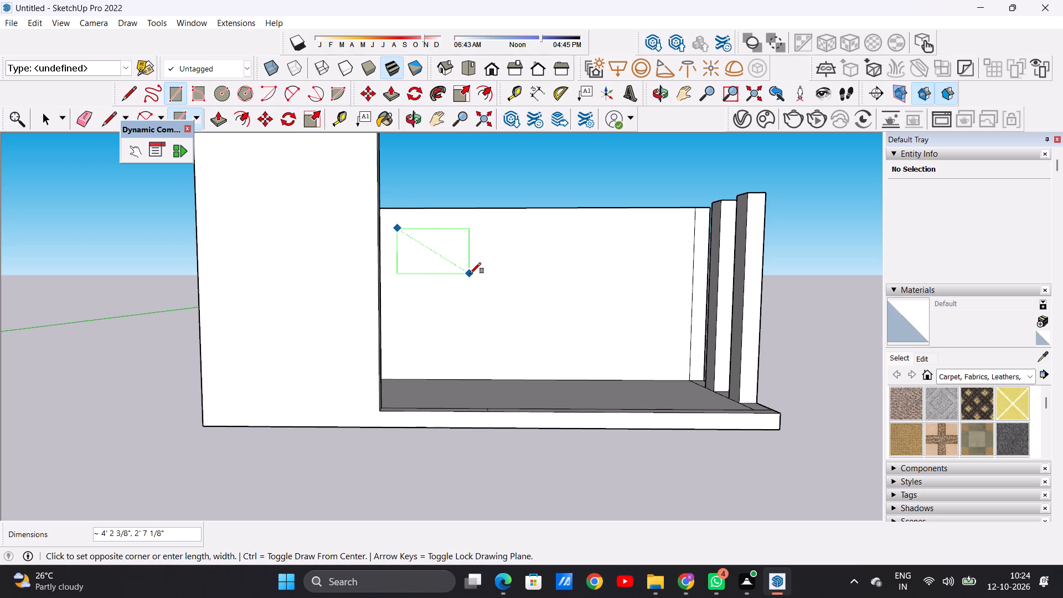
Draw a doorway rectangle about 4' 8" by 8' 11" up from the floor line near the middle of the partition.
left_click(492, 376)
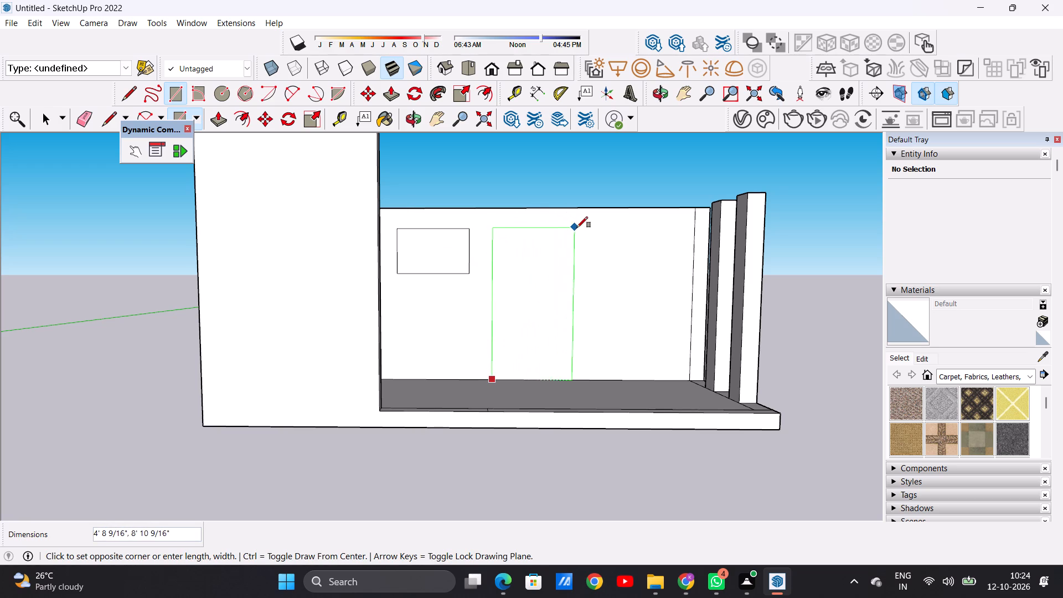
left_click(574, 226)
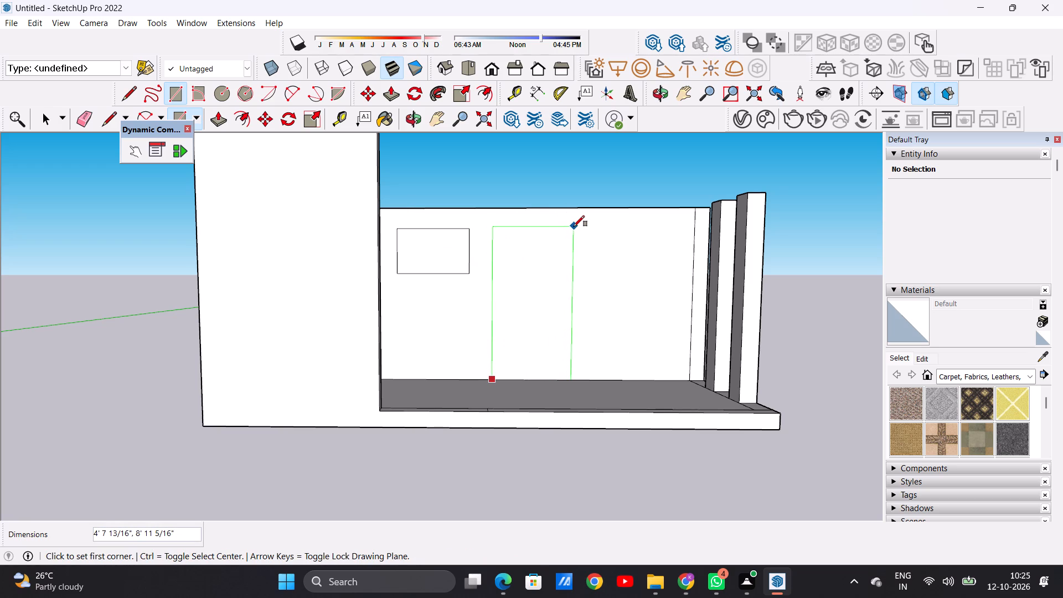
Draw a tall window rectangle on the partition between the doorway outline and the columns, above the floor.
left_click(605, 224)
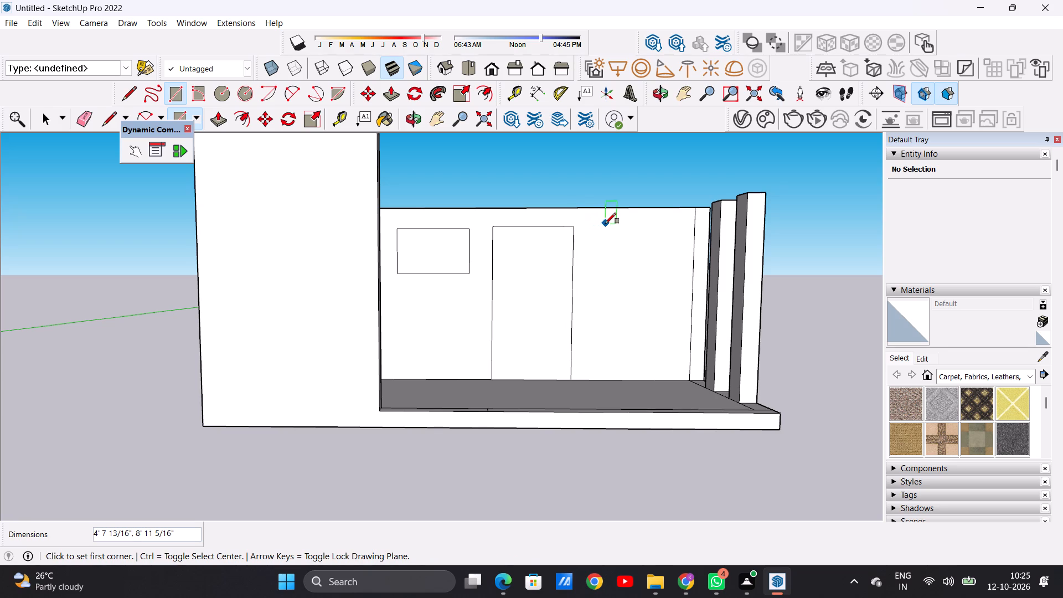
left_click(654, 329)
key("space")
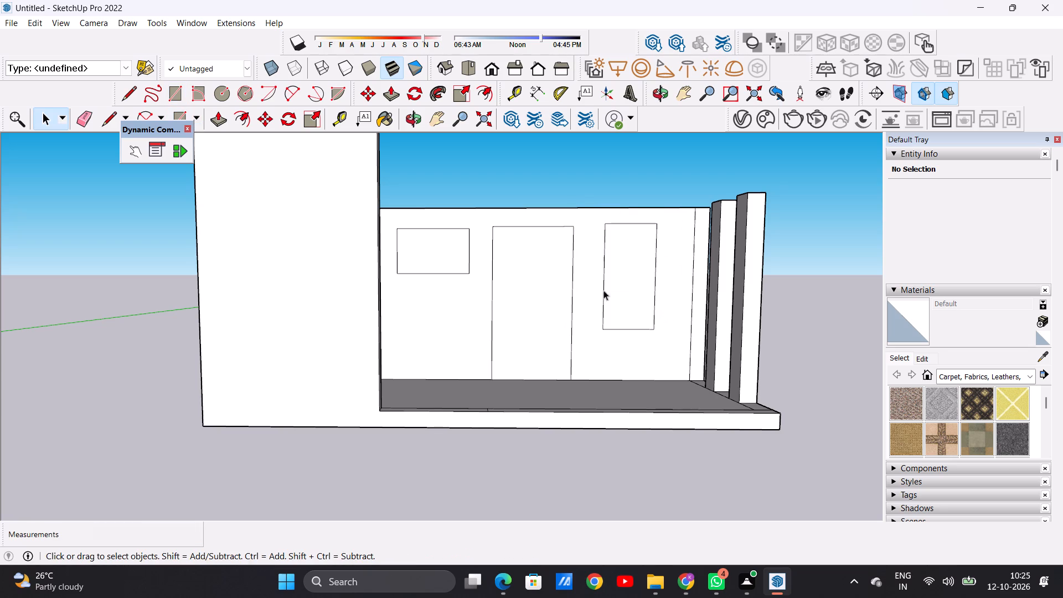
Push/Pull the small window rectangle about 9" through the partition to cut an opening.
scroll(595, 281, "down", 7)
middle_click_drag(562, 293, 365, 432)
scroll(505, 291, "up", 3)
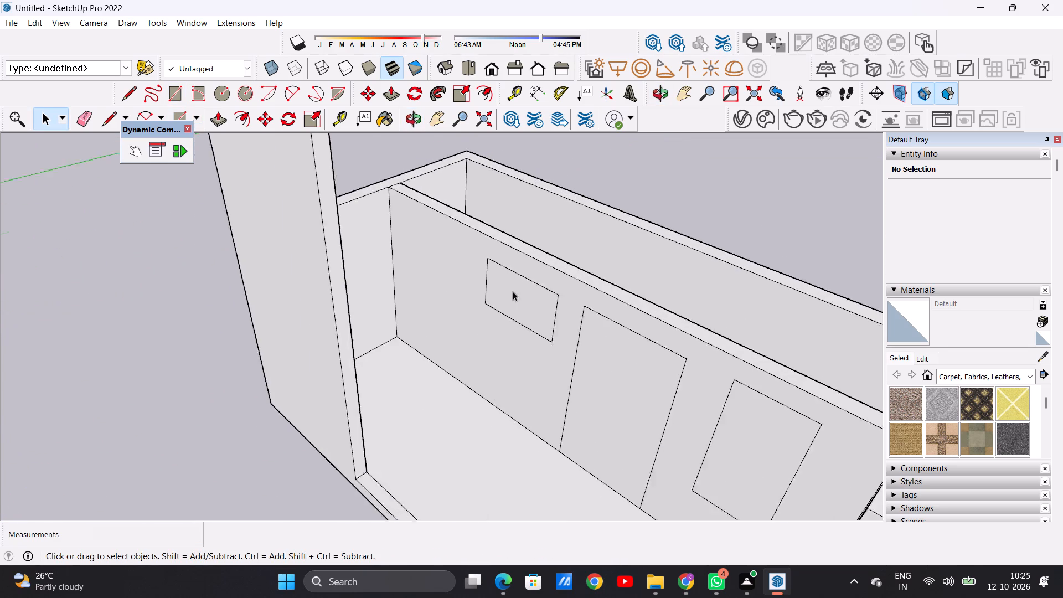
scroll(513, 291, "up", 7)
key("p")
scroll(540, 297, "up", 6)
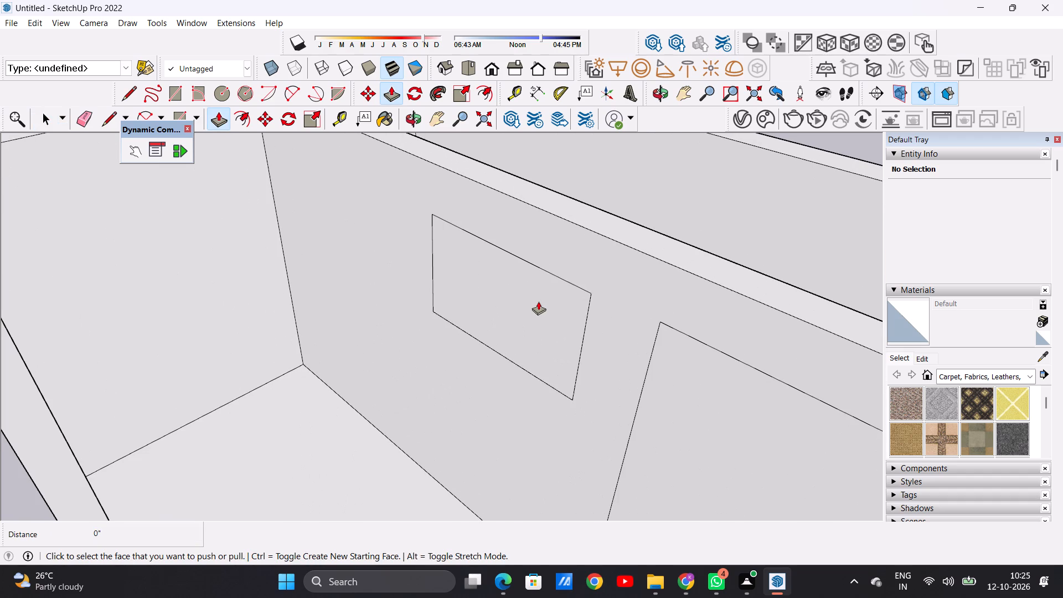
left_click(538, 301)
left_click(576, 202)
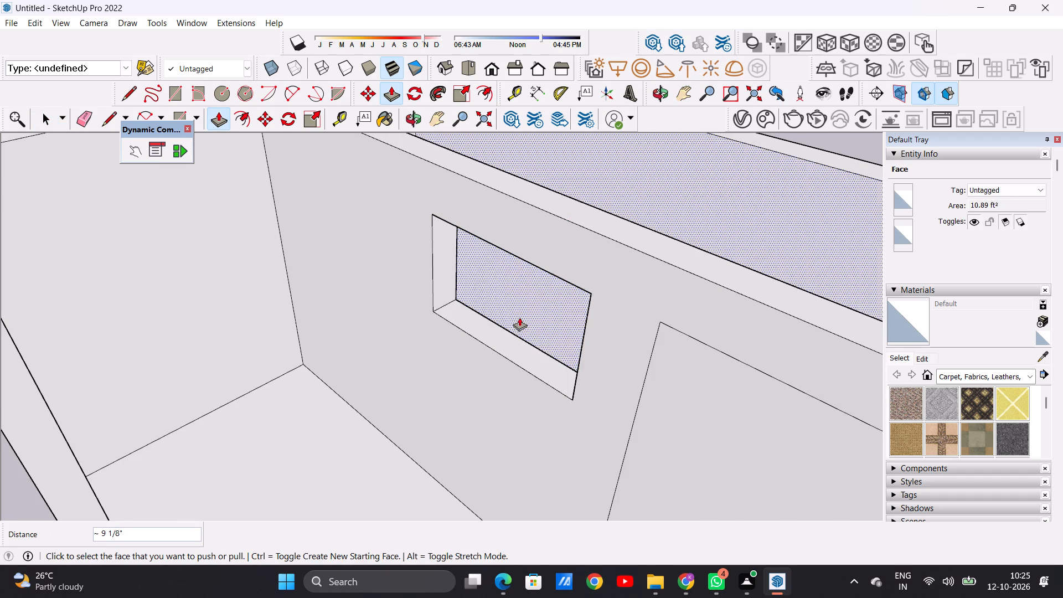
Push/Pull the doorway rectangle about 9" through the partition to cut the door opening.
scroll(519, 317, "down", 7)
scroll(507, 292, "up", 1)
scroll(502, 285, "down", 4)
scroll(581, 341, "up", 11)
left_click(569, 325)
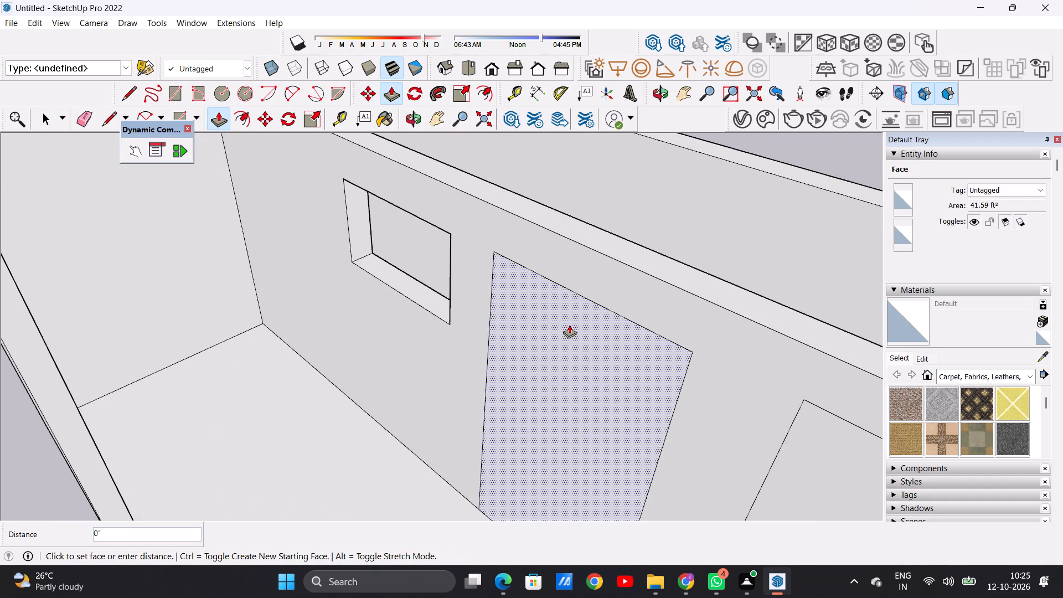
left_click(653, 250)
Push/Pull the tall window rectangle through the partition to cut an opening.
scroll(581, 316, "down", 8)
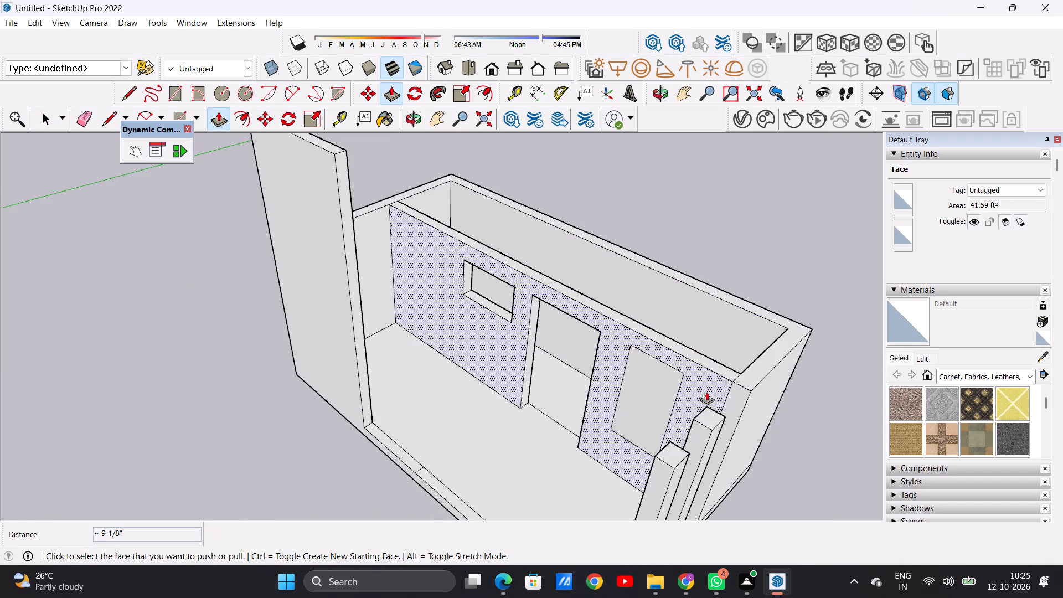
scroll(632, 364, "down", 1)
scroll(636, 362, "up", 13)
left_click(656, 381)
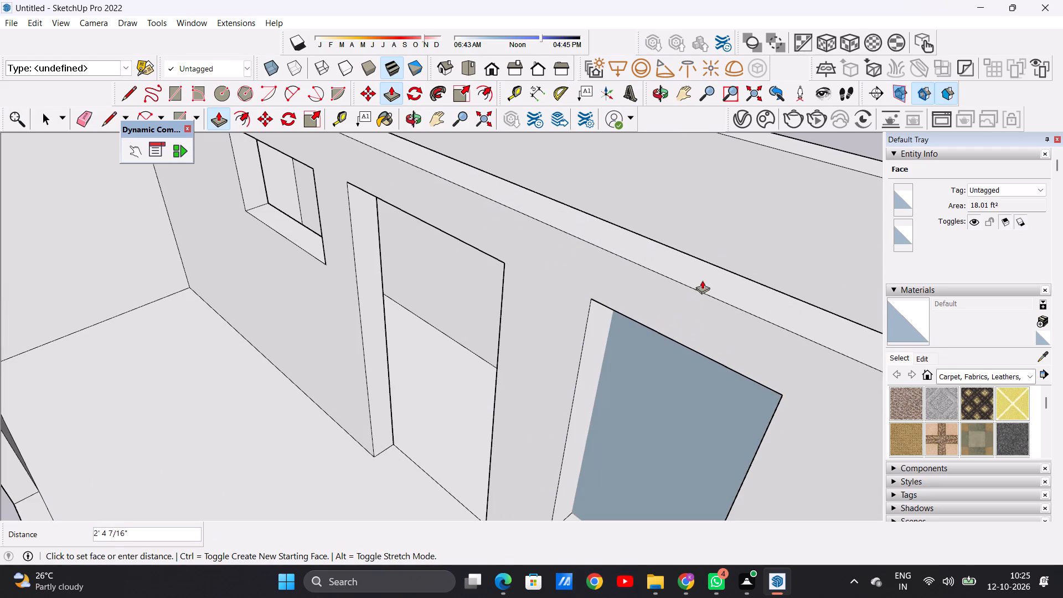
left_click(706, 261)
key("space")
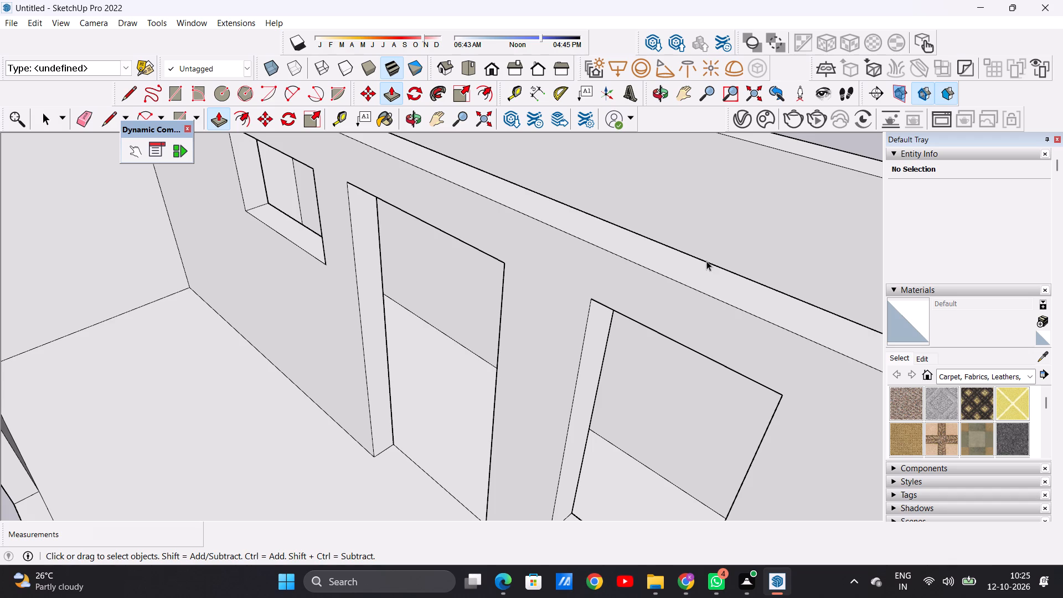
Draw a line about 4' 2" along the small window opening's top front edge to close it with a face.
scroll(590, 313, "down", 13)
middle_click_drag(448, 297, 654, 188)
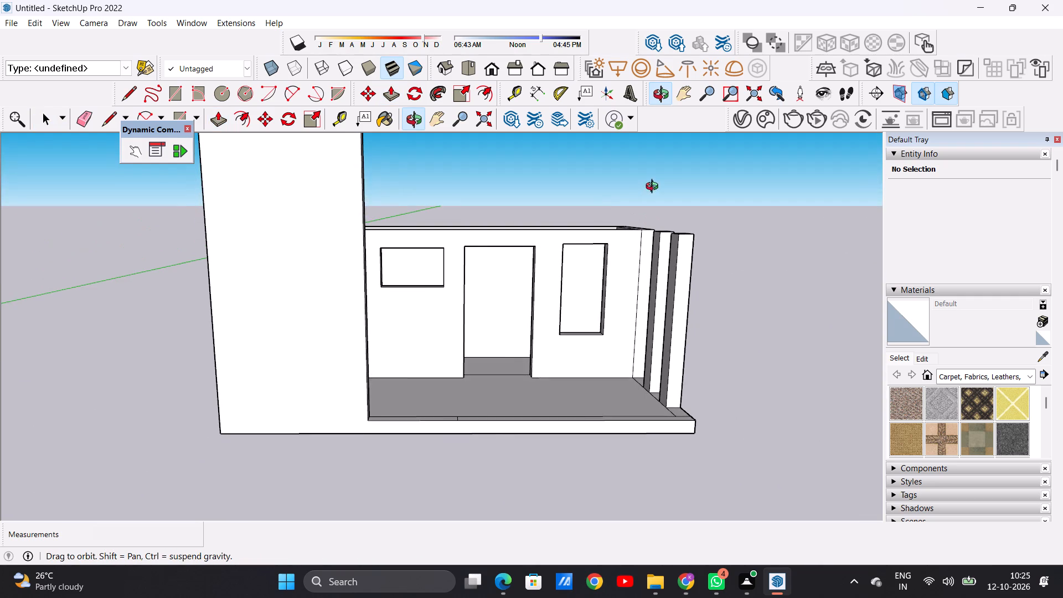
middle_click_drag(654, 188, 653, 188)
scroll(443, 292, "up", 4)
key("l")
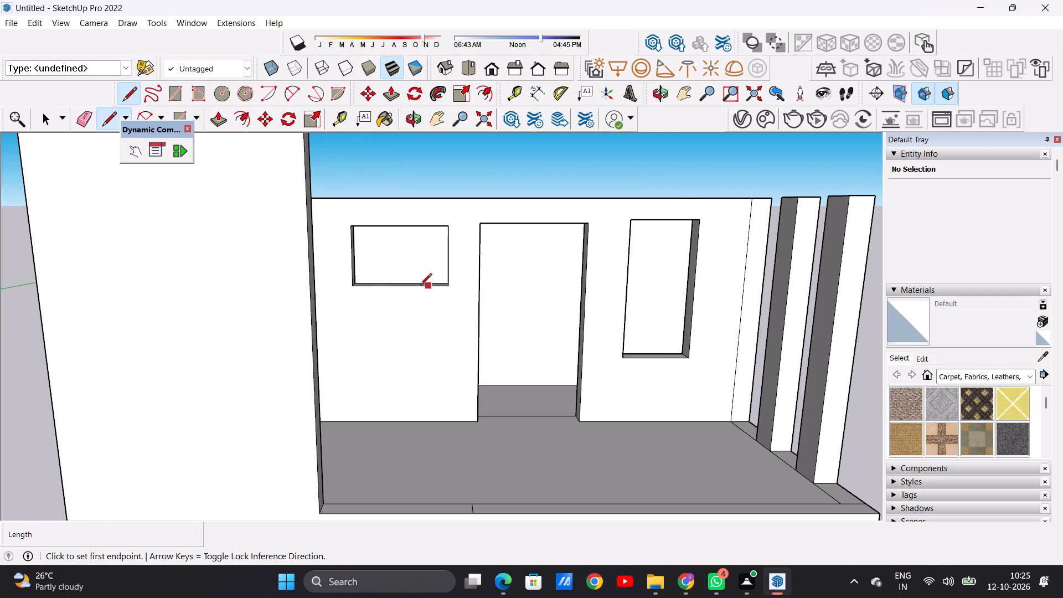
scroll(420, 286, "up", 4)
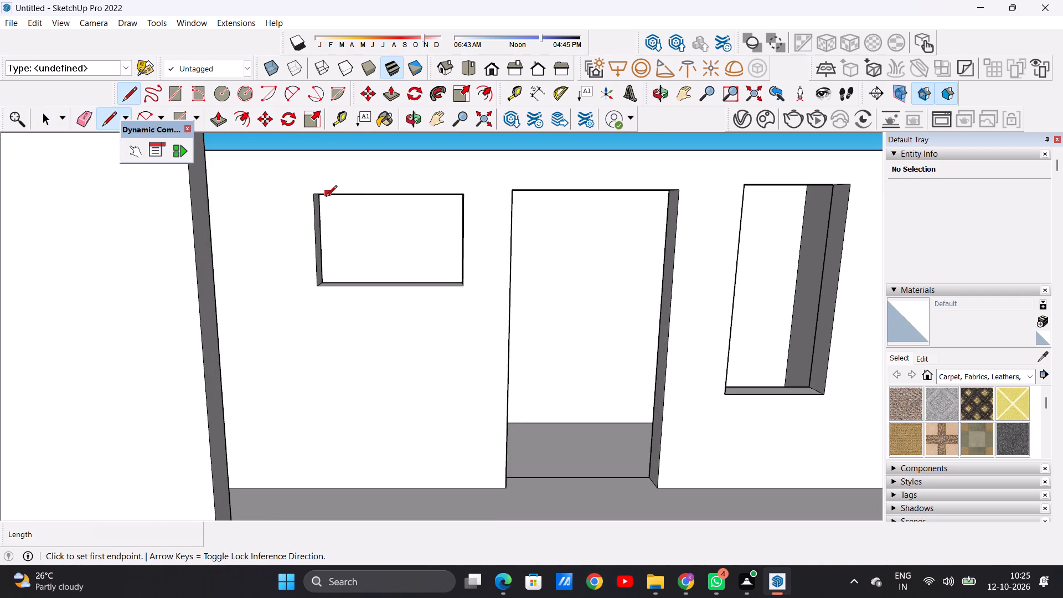
left_click(316, 199)
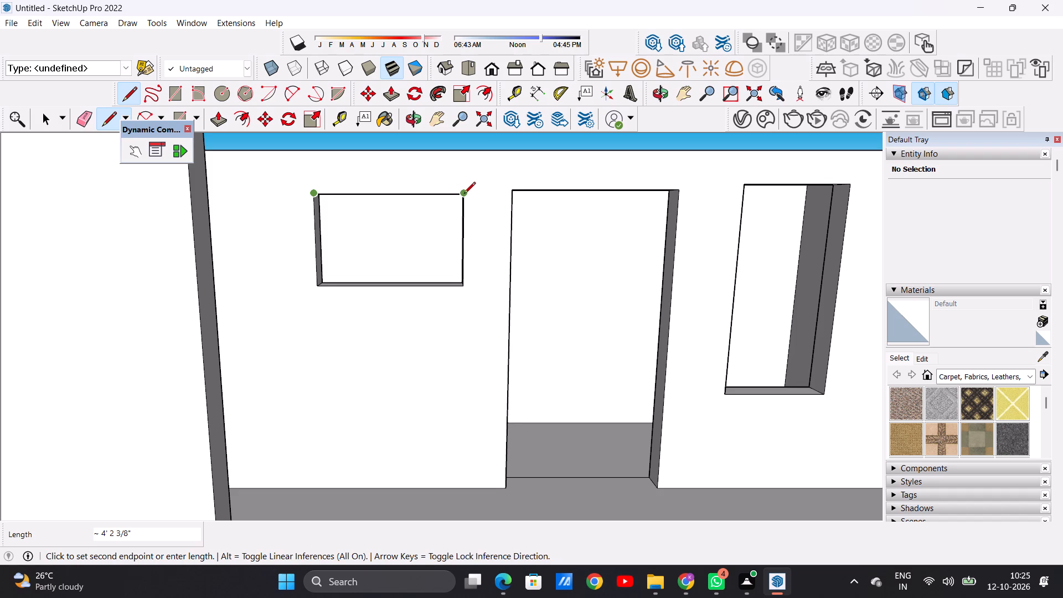
left_click(464, 194)
key("space")
Offset the small window face's outline inward about 3 11/16" to form a frame.
type("O")
key("f")
left_click(391, 199)
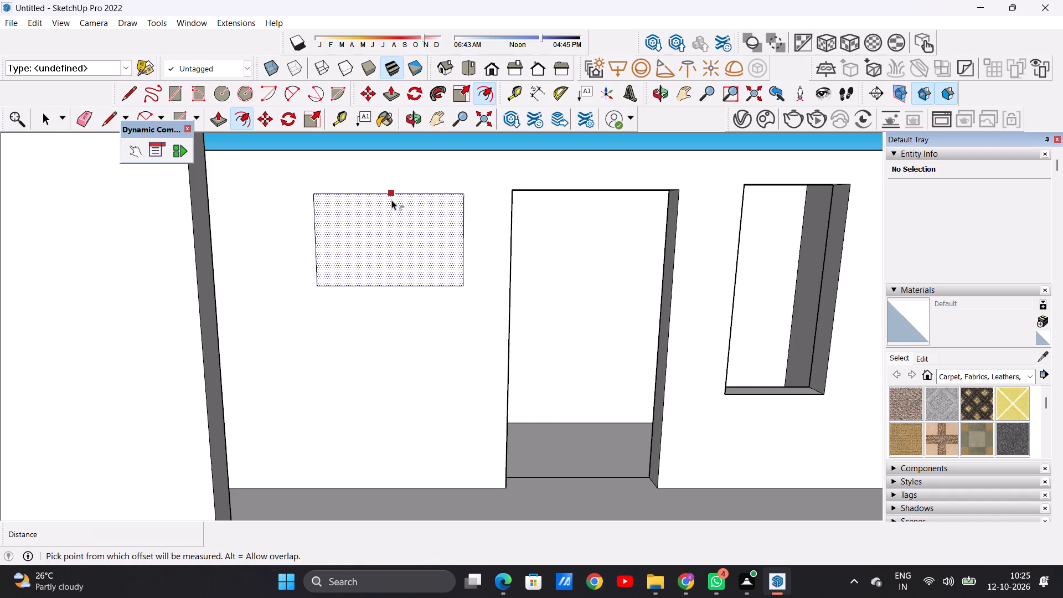
left_click(392, 205)
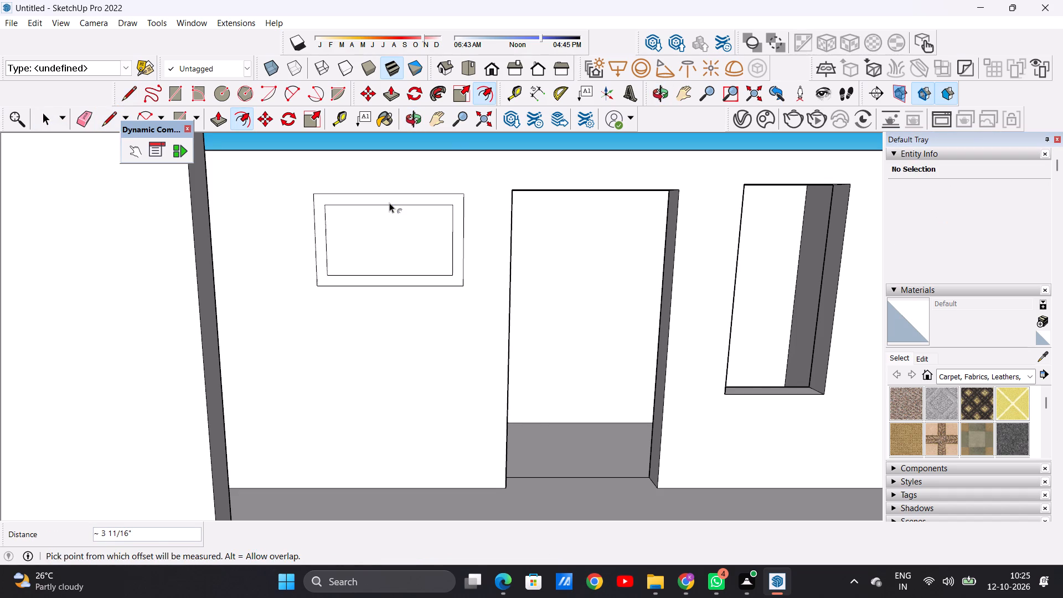
key("space")
Draw a line about 4' 7 13/16" across the bottom front of the door opening to close it with a face.
scroll(443, 310, "down", 3)
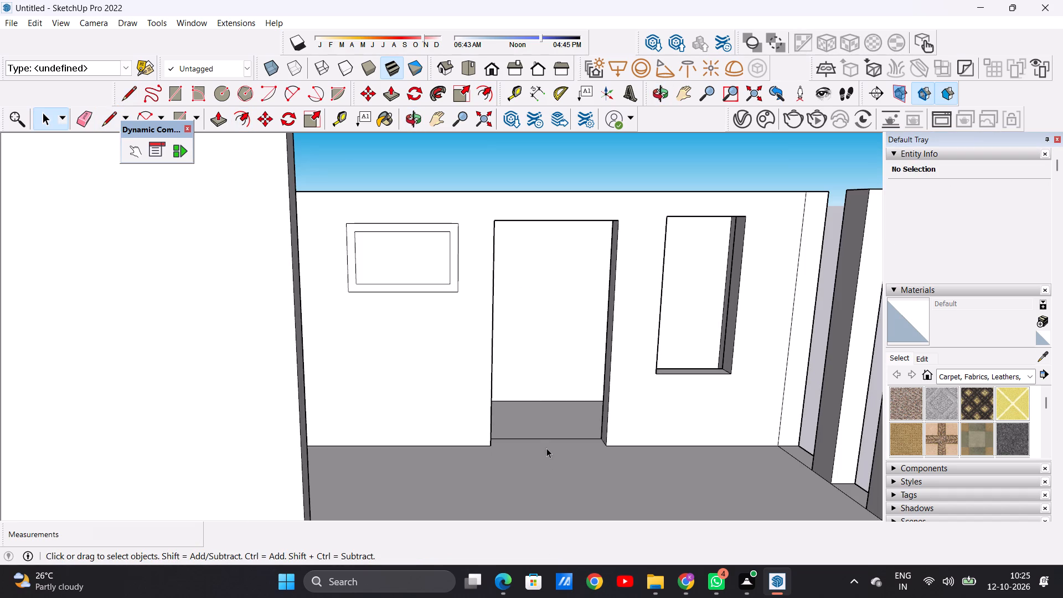
key("l")
middle_click_drag(500, 424, 517, 460)
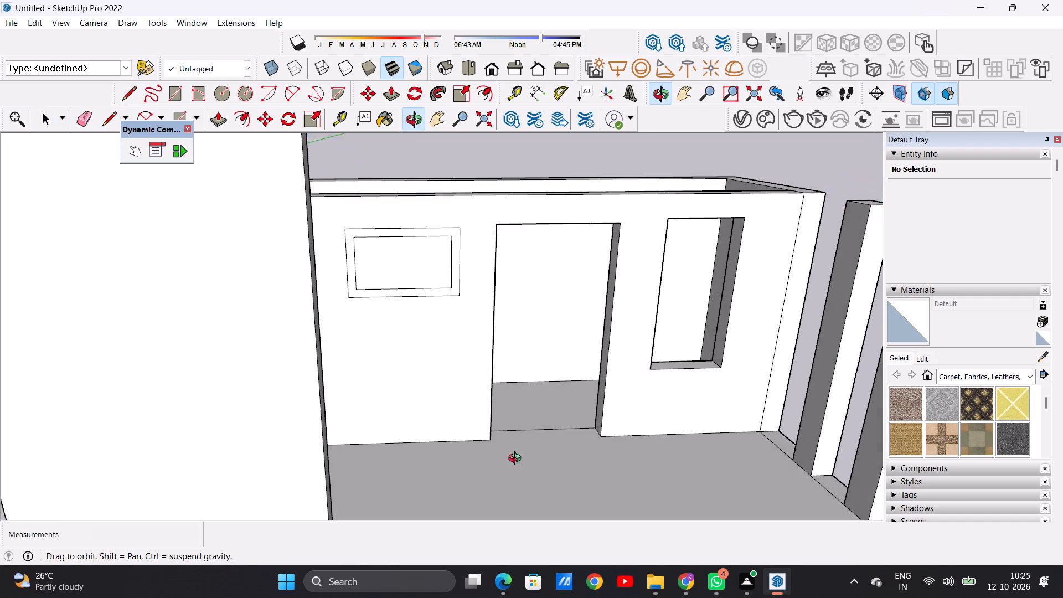
middle_click_drag(517, 460, 518, 472)
scroll(581, 457, "up", 8)
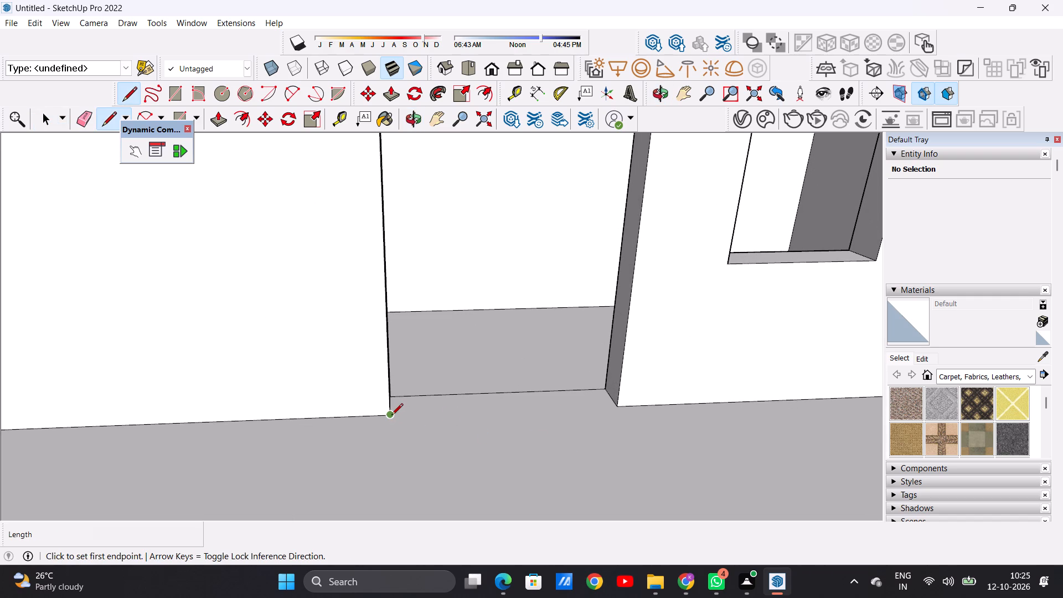
left_click(391, 416)
left_click(620, 401)
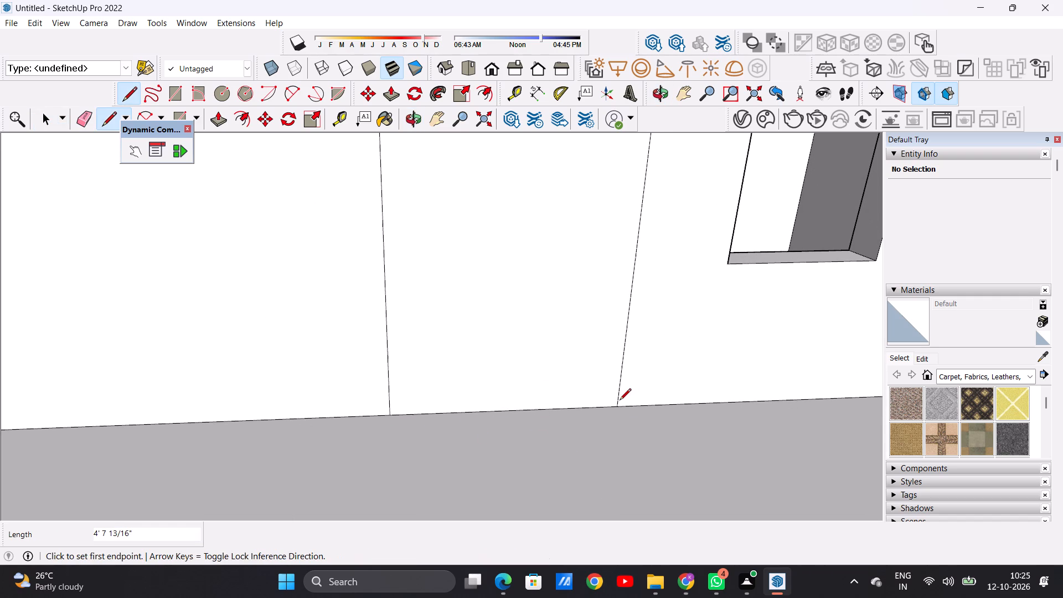
key("space")
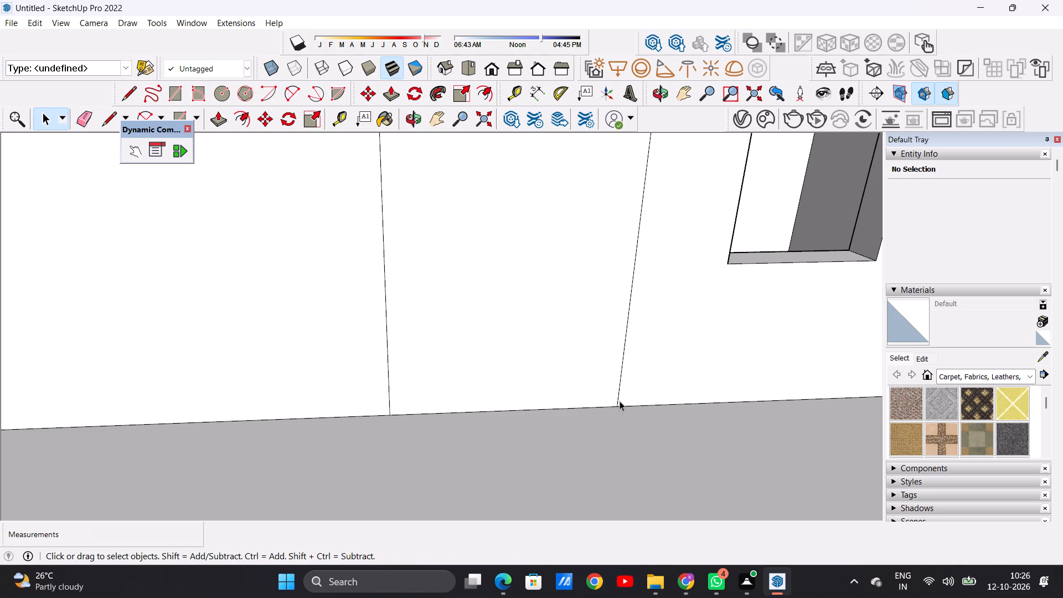
Offset the door face's outline inward about 4 1/4" to form a door frame.
scroll(518, 398, "down", 7)
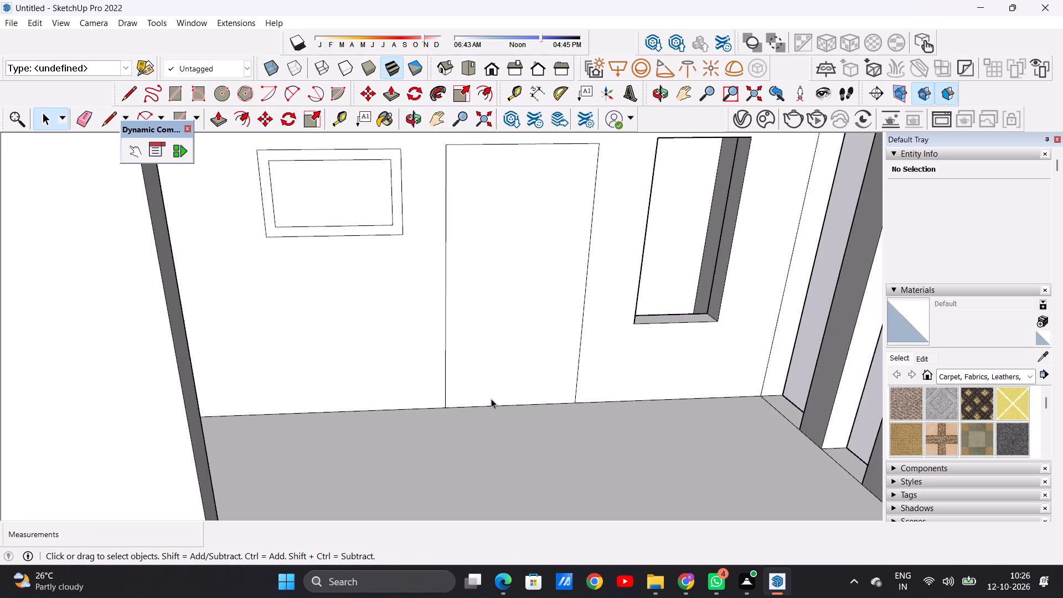
scroll(491, 399, "down", 3)
middle_click_drag(531, 395, 523, 336)
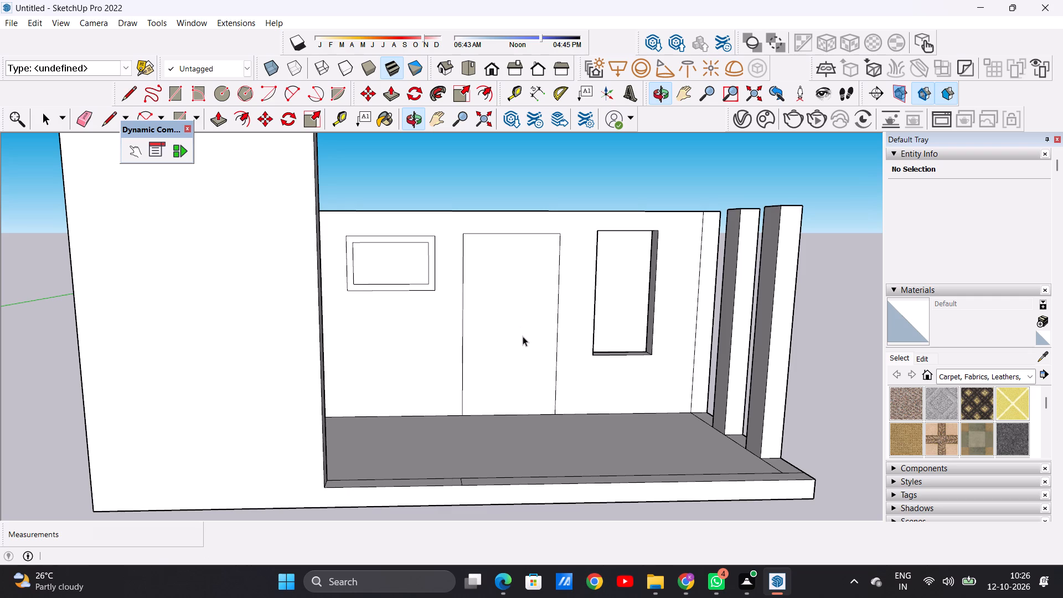
type("OF")
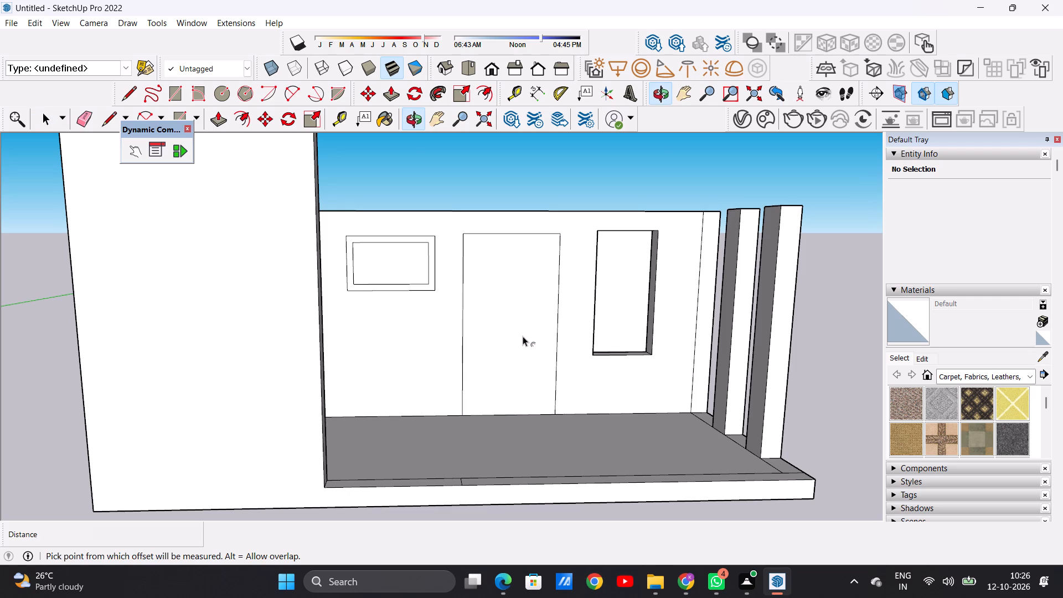
scroll(497, 250, "up", 4)
left_click(497, 252)
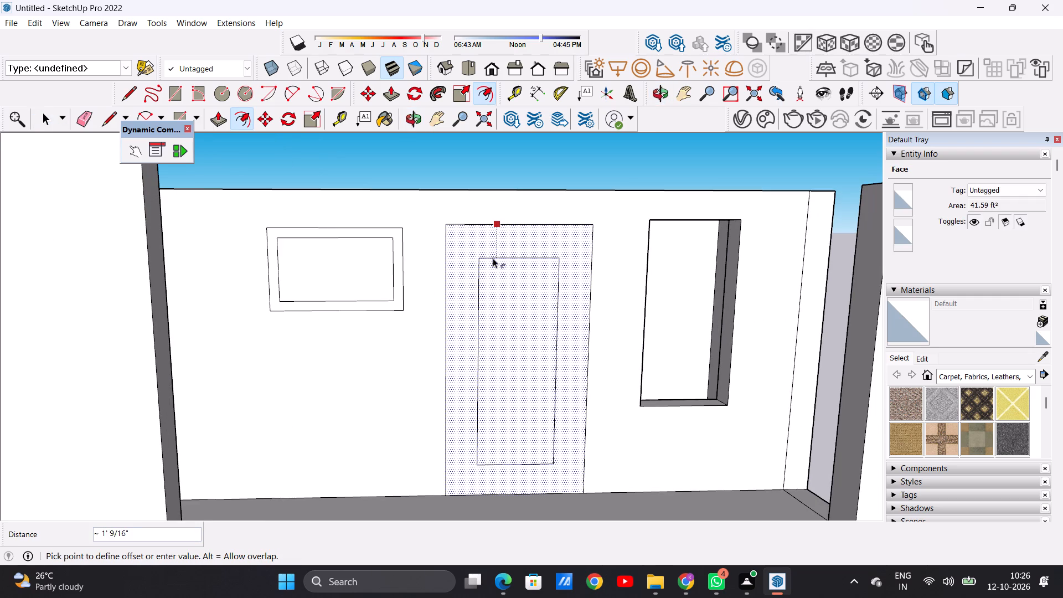
left_click(477, 236)
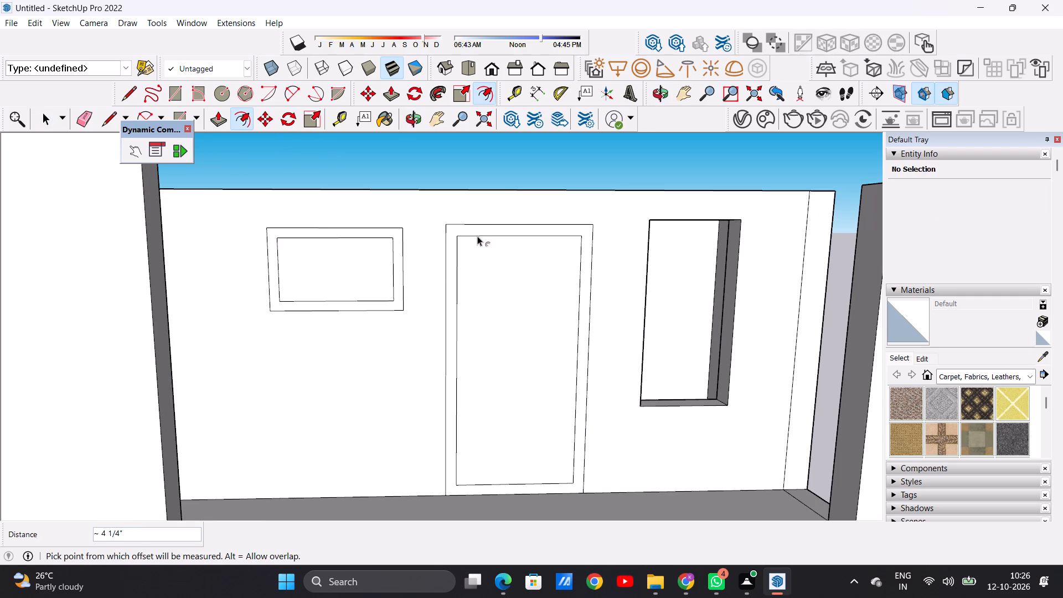
key("space")
Draw a narrow upright handle rectangle about 1' 6 1/2" by 3 1/16" near the door panel's left edge.
key("r")
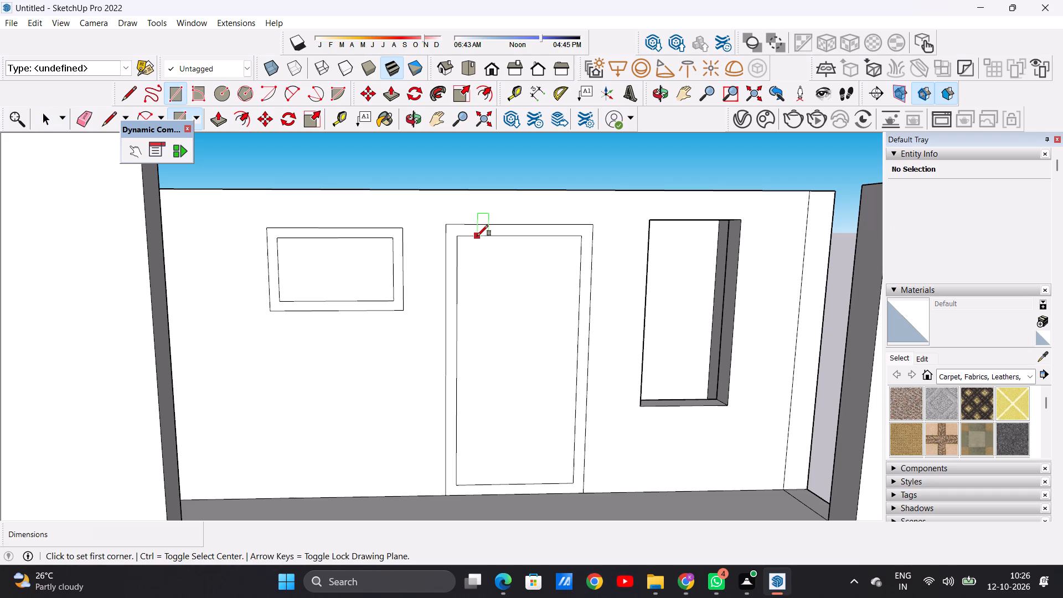
scroll(482, 378, "up", 3)
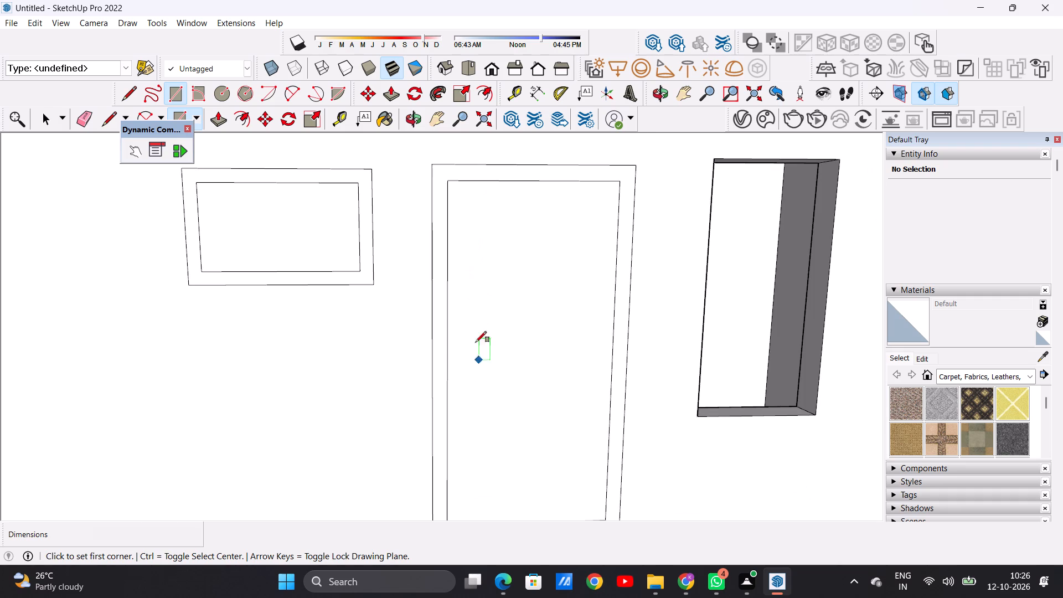
left_click(458, 321)
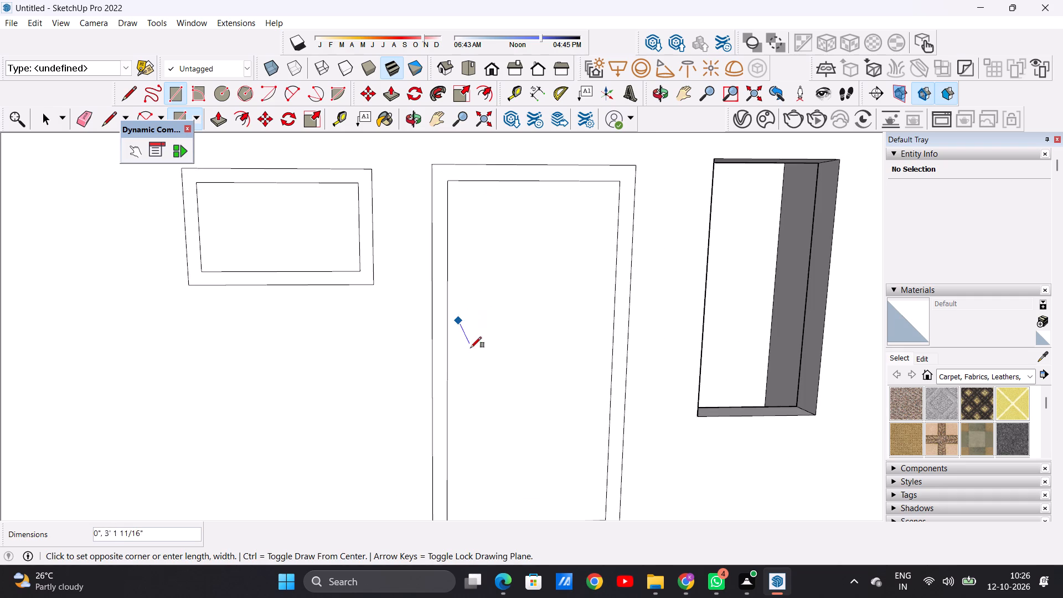
left_click(469, 385)
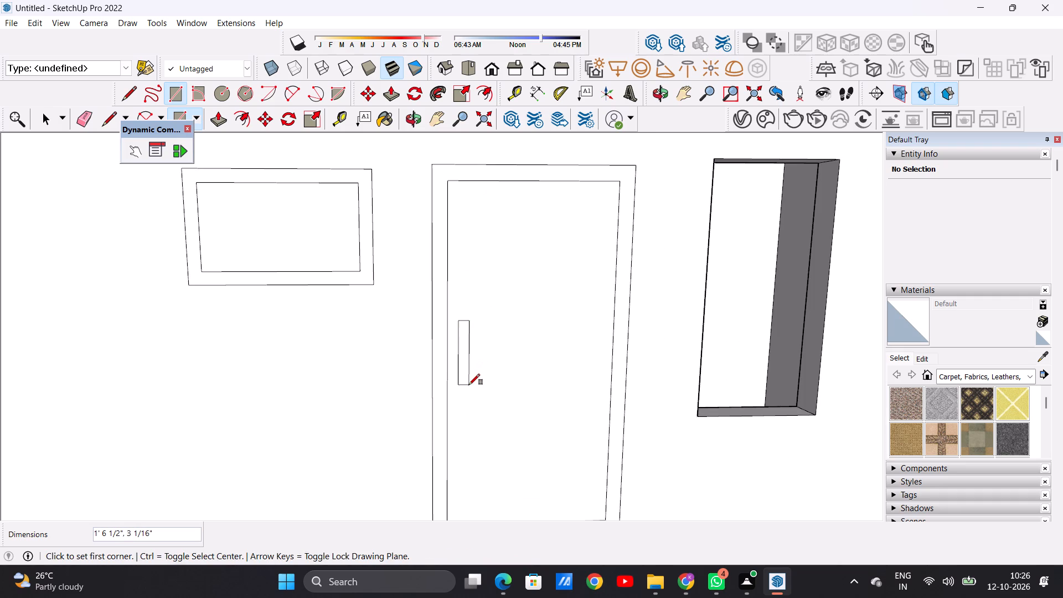
key("space")
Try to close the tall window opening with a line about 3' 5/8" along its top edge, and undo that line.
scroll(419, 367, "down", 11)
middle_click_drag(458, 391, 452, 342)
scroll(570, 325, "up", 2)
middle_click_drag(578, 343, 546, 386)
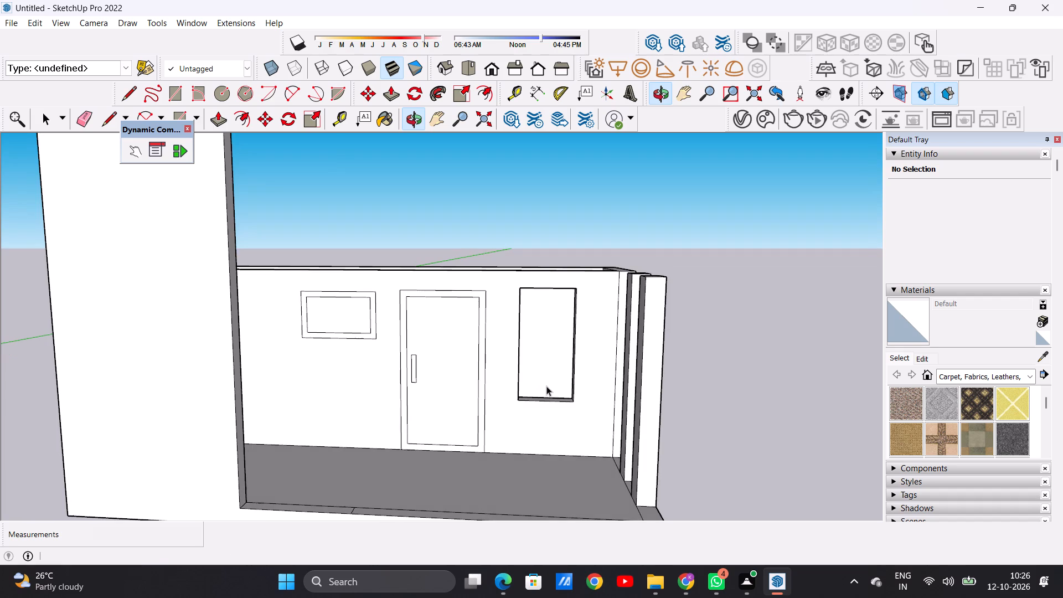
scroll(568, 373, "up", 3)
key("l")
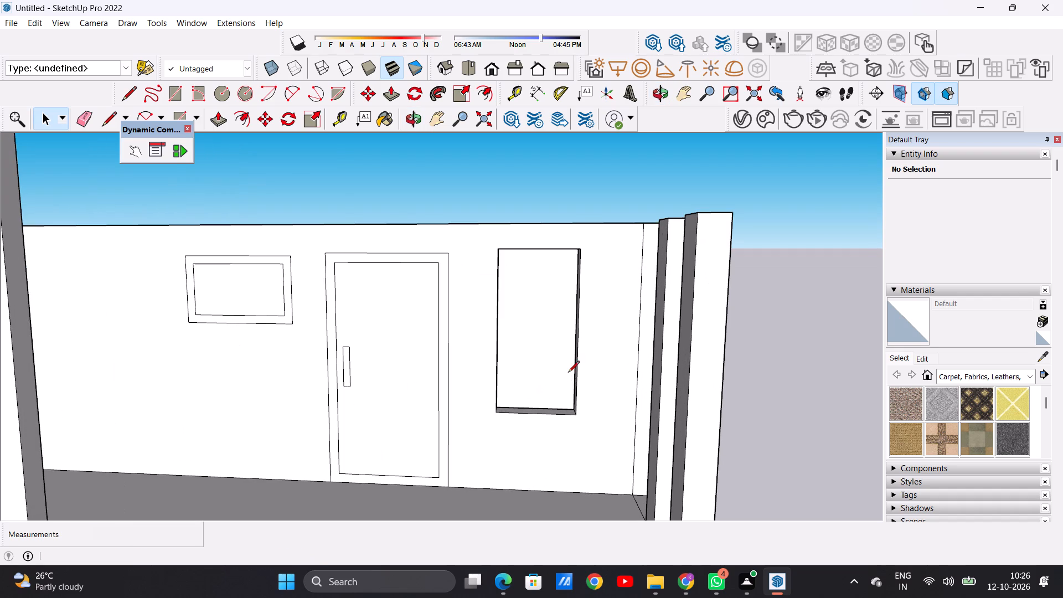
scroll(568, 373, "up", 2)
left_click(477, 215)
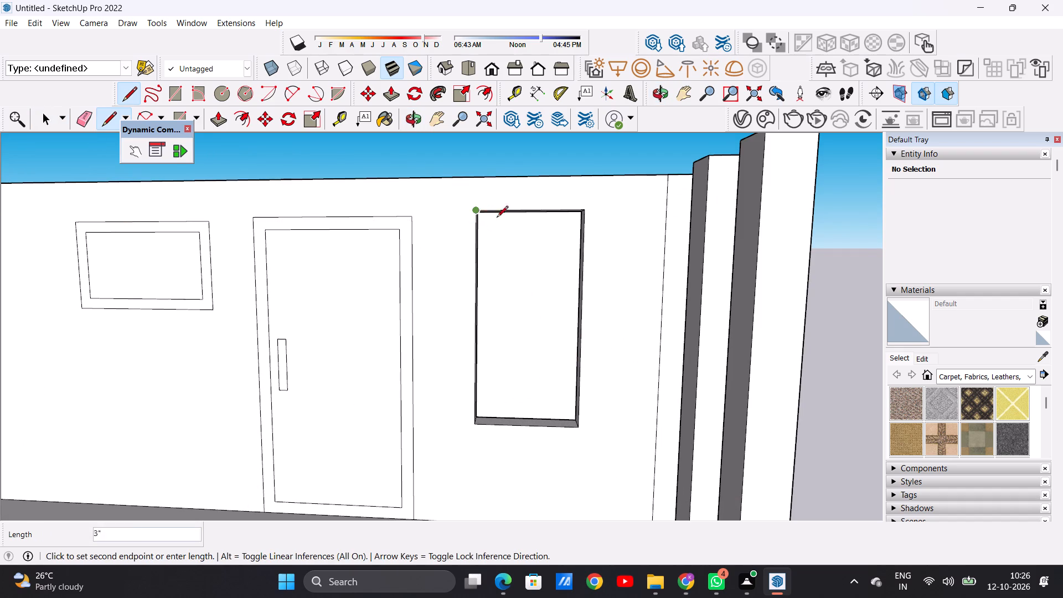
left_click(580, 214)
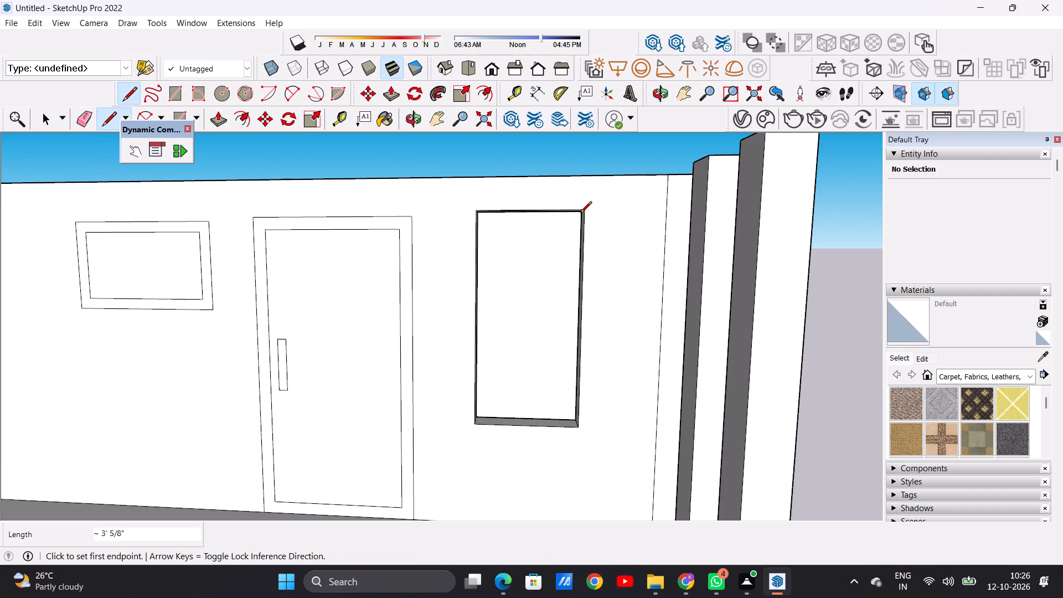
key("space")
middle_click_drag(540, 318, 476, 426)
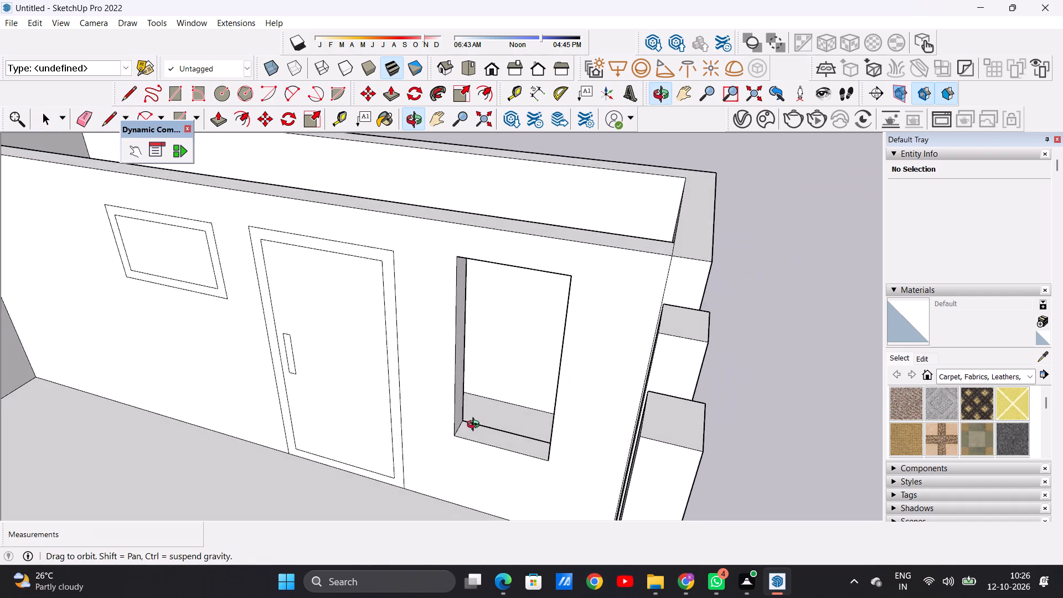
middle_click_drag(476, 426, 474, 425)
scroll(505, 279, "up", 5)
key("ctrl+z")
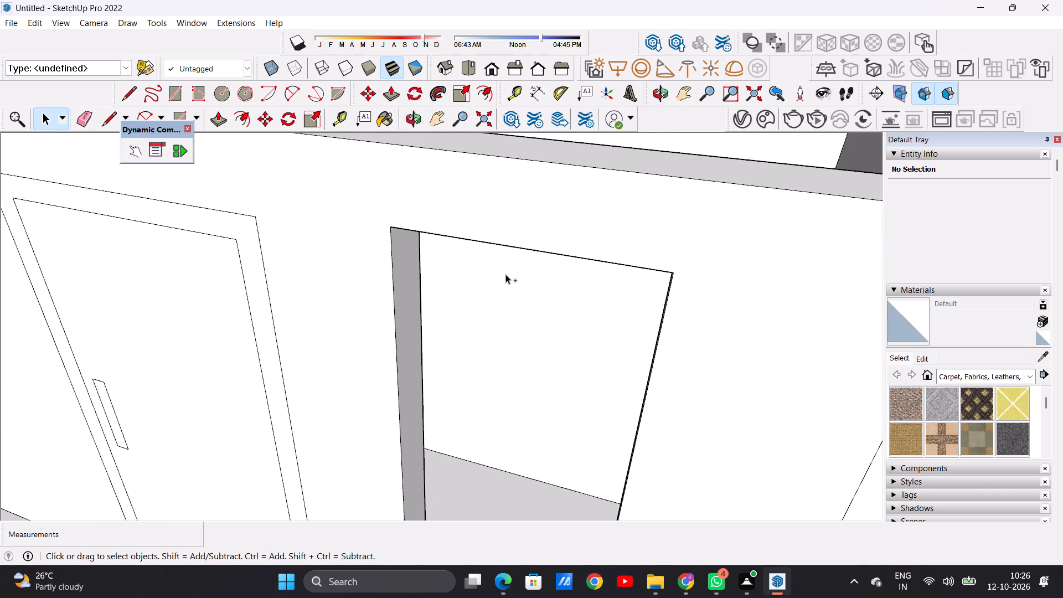
Draw a line about 2' 11 7/16" along the tall window opening's top front edge to close it with a face.
scroll(554, 329, "down", 10)
middle_click_drag(518, 385, 565, 272)
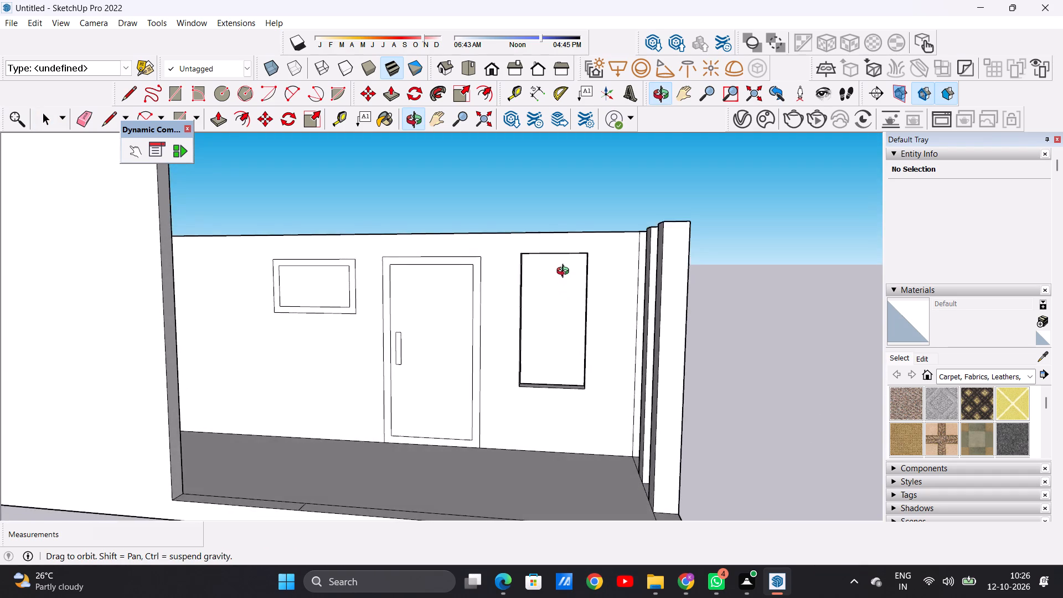
middle_click_drag(565, 272, 583, 354)
scroll(583, 354, "up", 4)
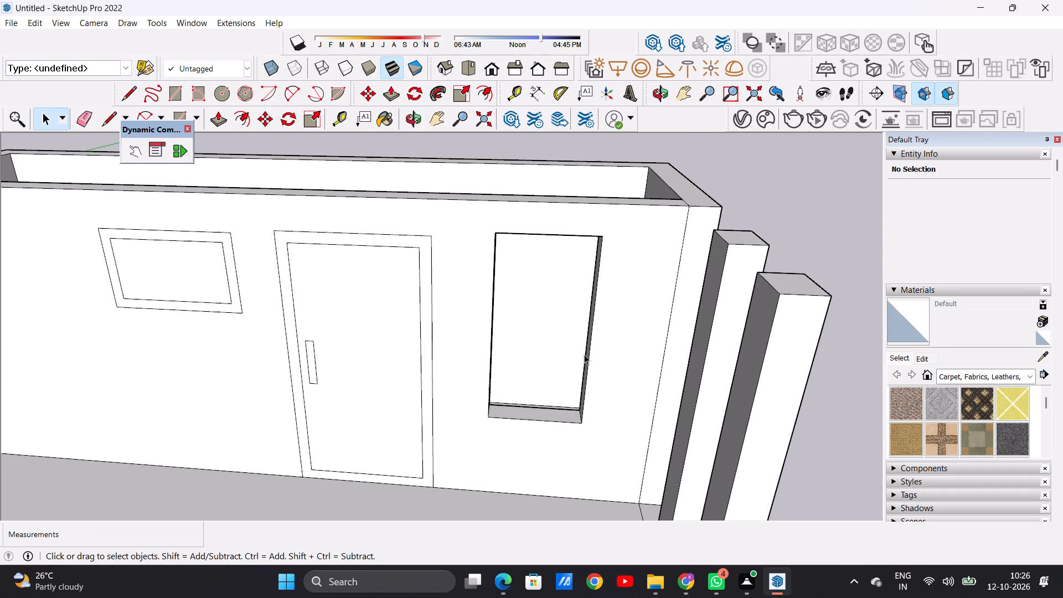
key("l")
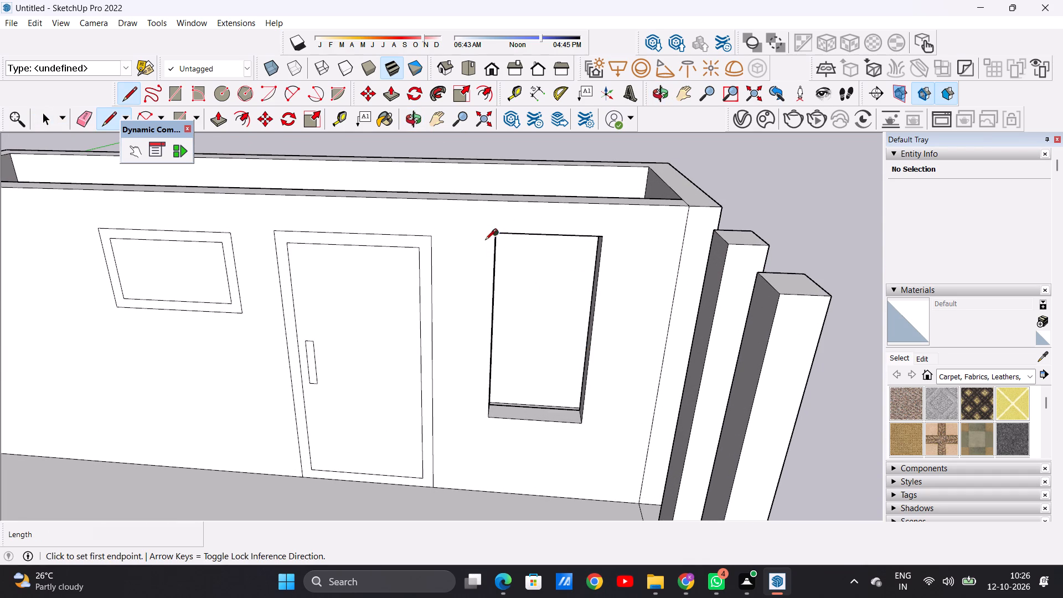
left_click(494, 234)
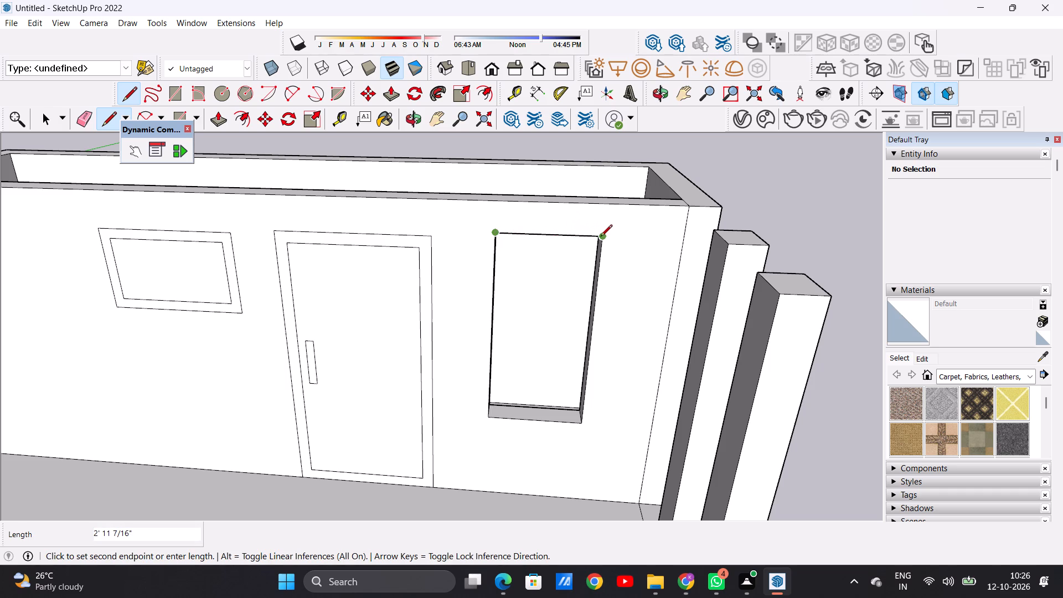
left_click(601, 237)
key("space")
Offset the tall window face's outline inward to form a frame similar in width to the door's.
scroll(298, 353, "down", 7)
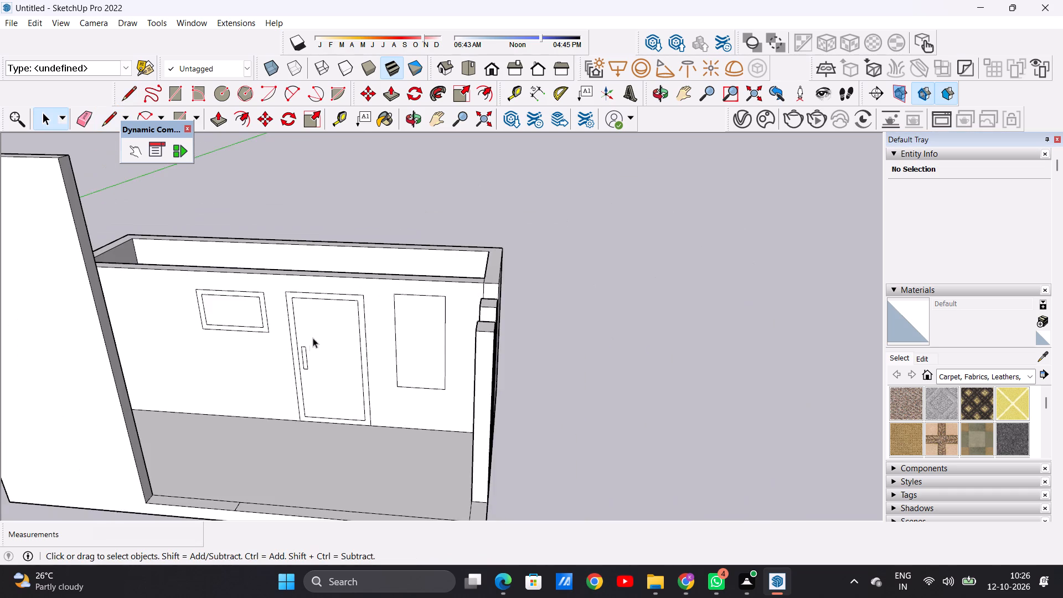
middle_click_drag(330, 372, 366, 297)
scroll(480, 326, "down", 9)
scroll(513, 328, "up", 1)
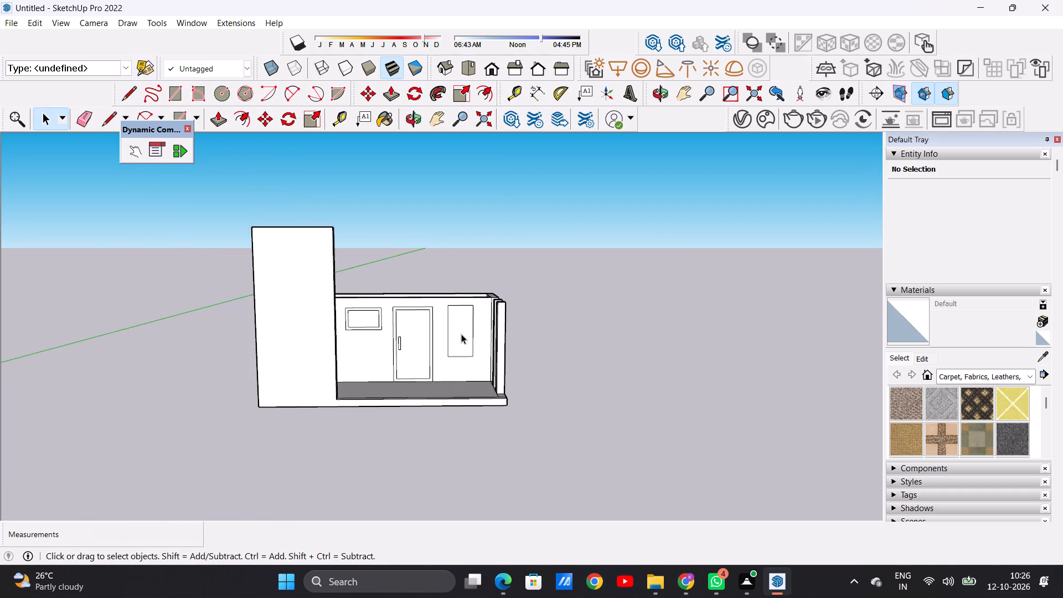
scroll(460, 332, "up", 9)
type("OF")
scroll(456, 334, "up", 4)
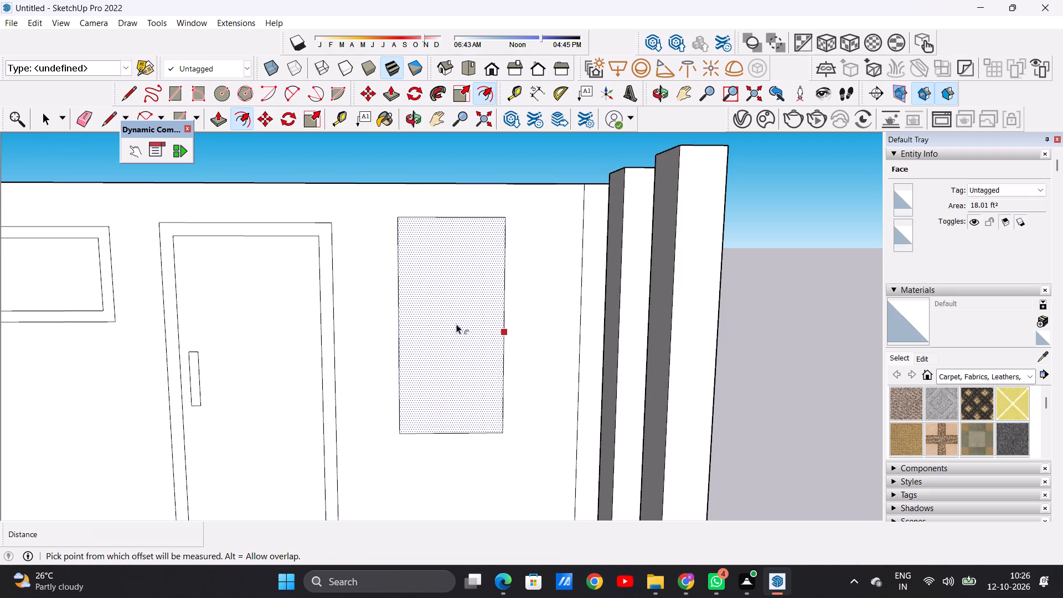
left_click(418, 221)
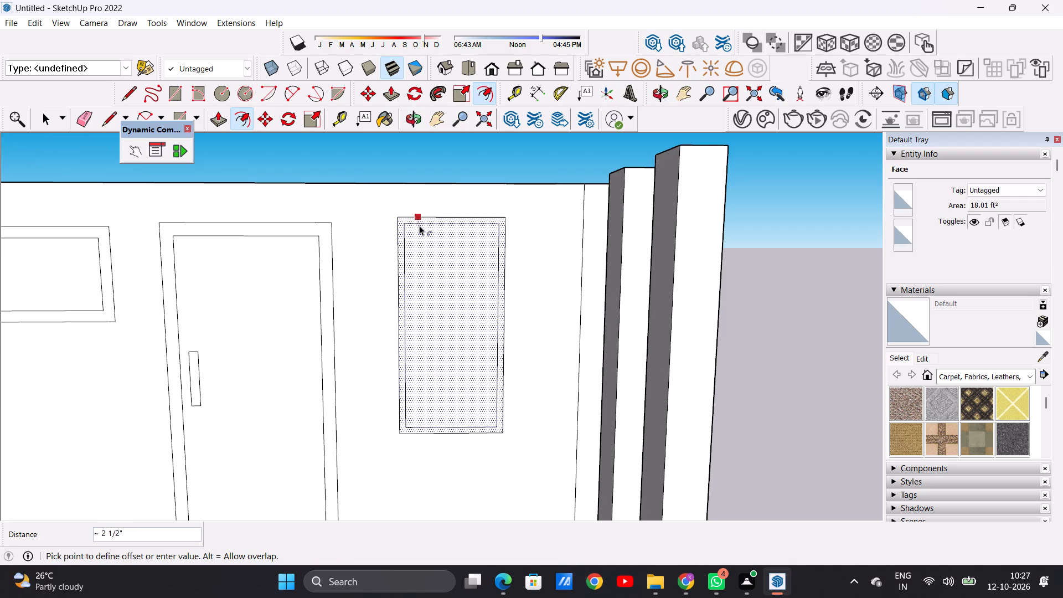
left_click(422, 230)
key("space")
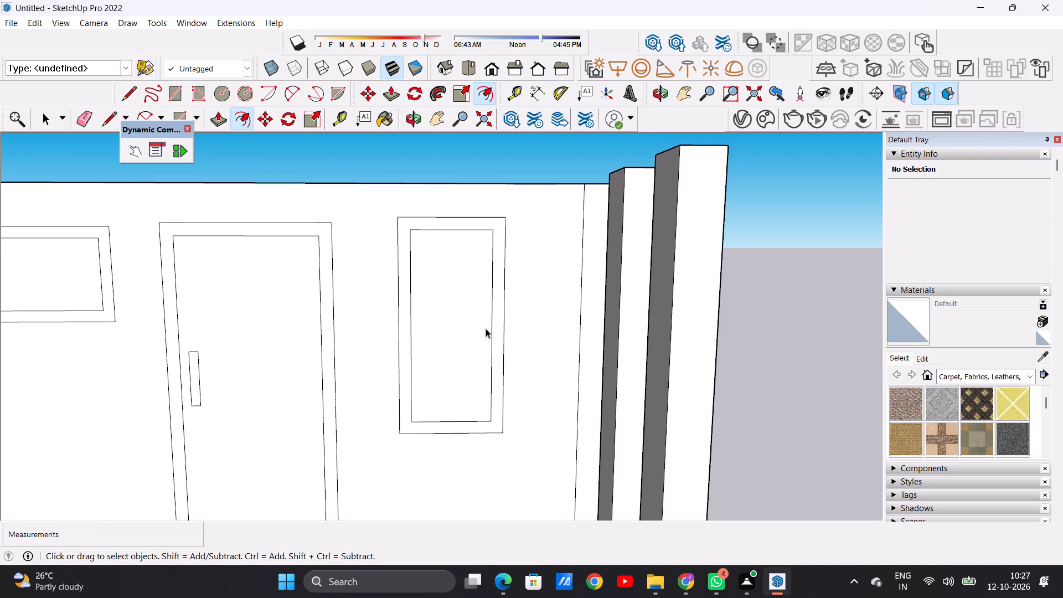
Examine the whole model from the front and from above, including the partition's framed door and windows.
scroll(493, 339, "down", 16)
middle_click_drag(531, 350, 560, 358)
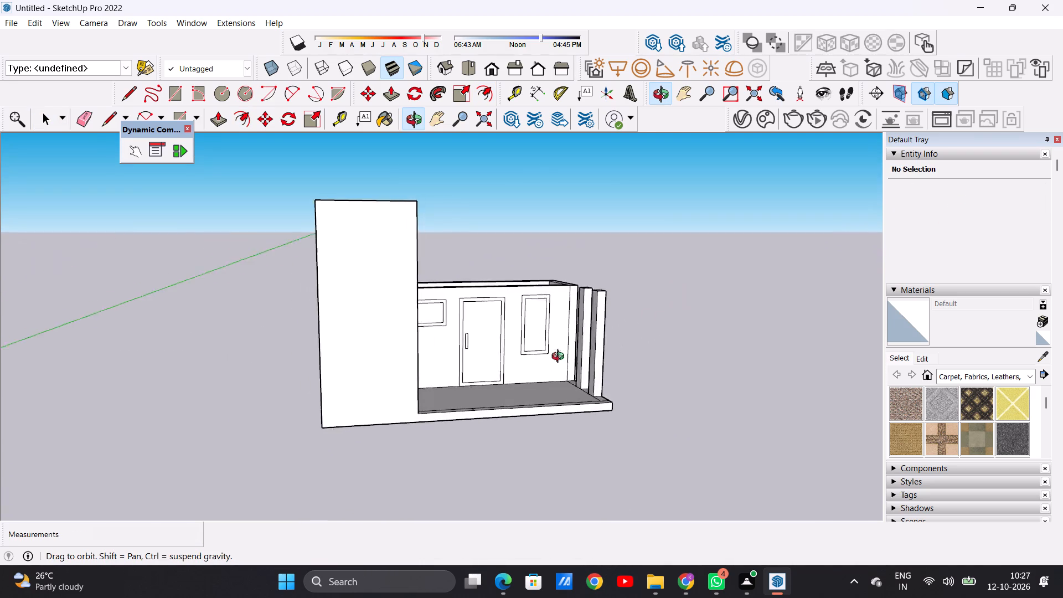
middle_click_drag(560, 358, 491, 440)
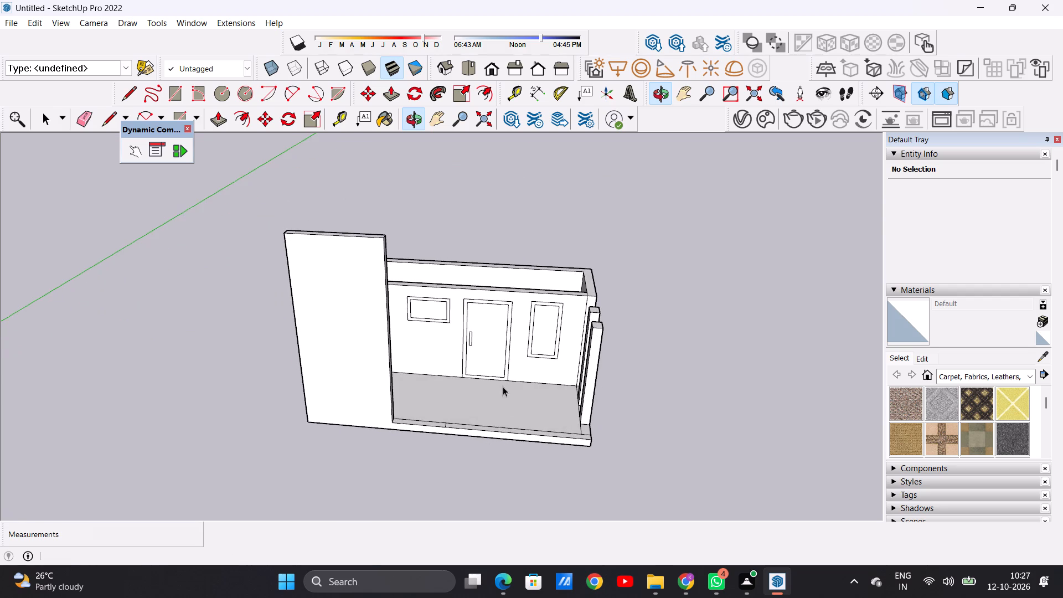
scroll(502, 375, "down", 7)
middle_click_drag(460, 363, 473, 303)
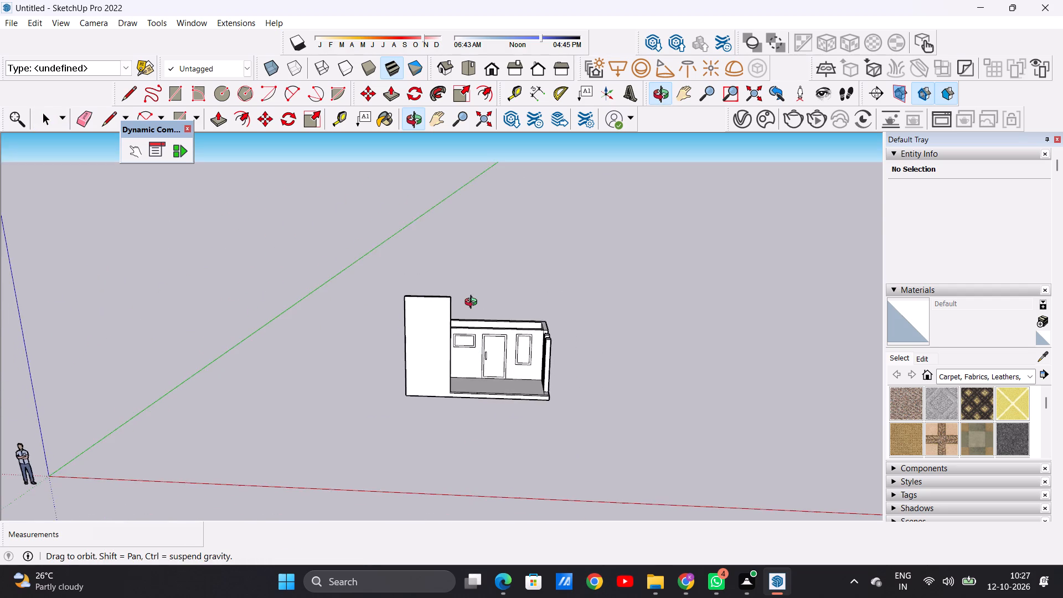
middle_click_drag(473, 303, 473, 303)
scroll(472, 411, "up", 4)
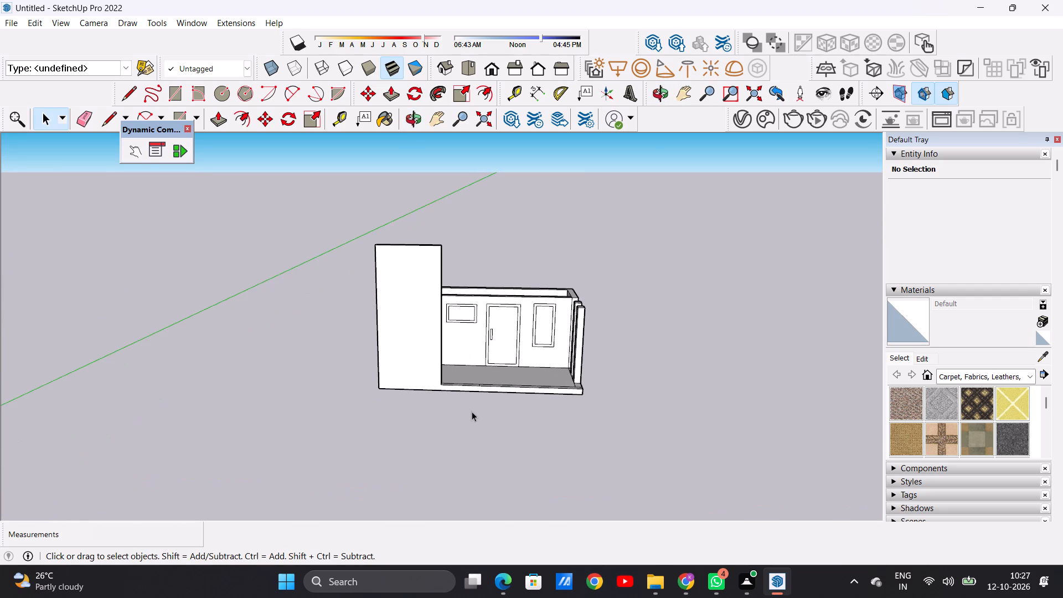
scroll(473, 414, "down", 4)
middle_click_drag(487, 415, 482, 346)
middle_click_drag(484, 354, 491, 373)
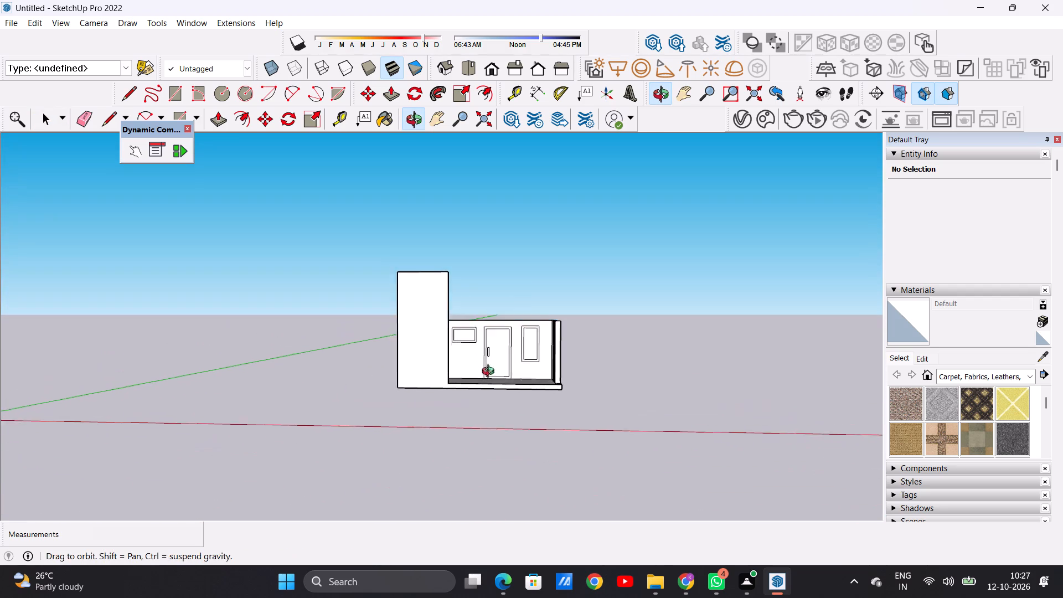
middle_click_drag(491, 373, 492, 376)
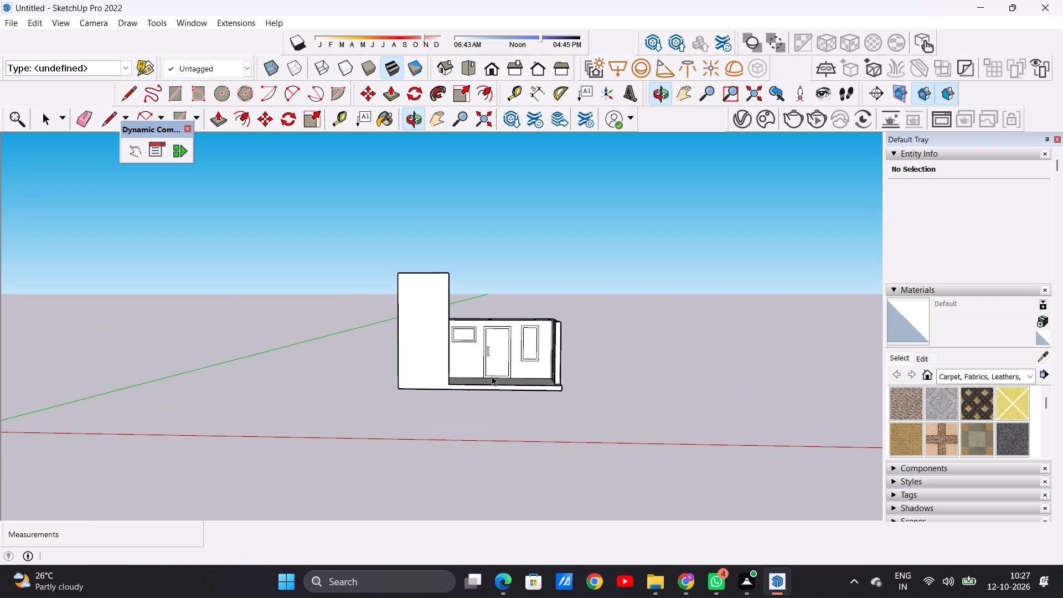
Push/Pull the tall front wall's inner face back about 7' 10 11/16" to the partition, making a tall solid block.
scroll(482, 326, "up", 5)
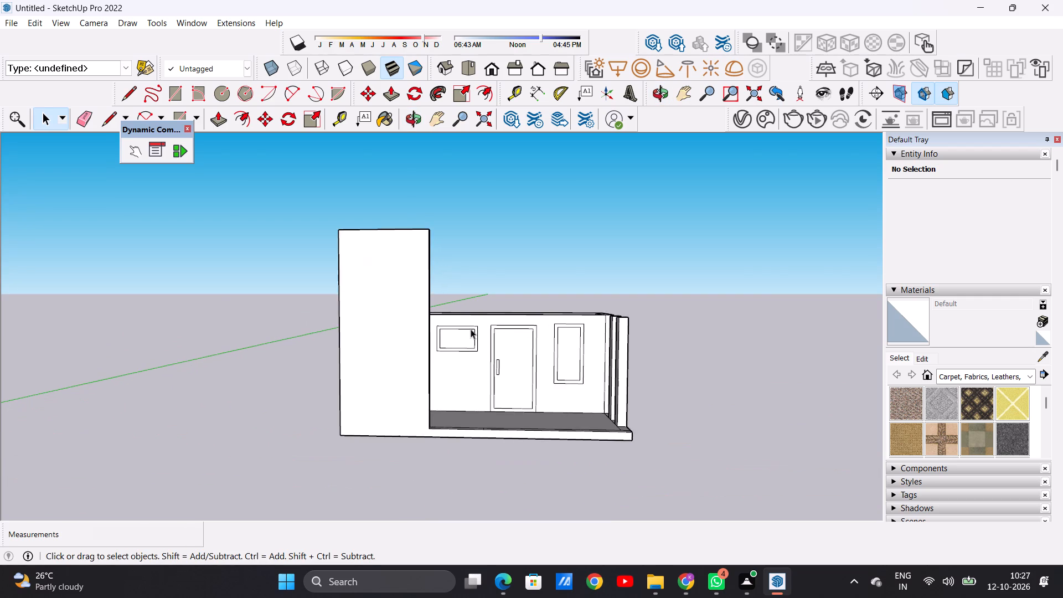
scroll(471, 329, "up", 1)
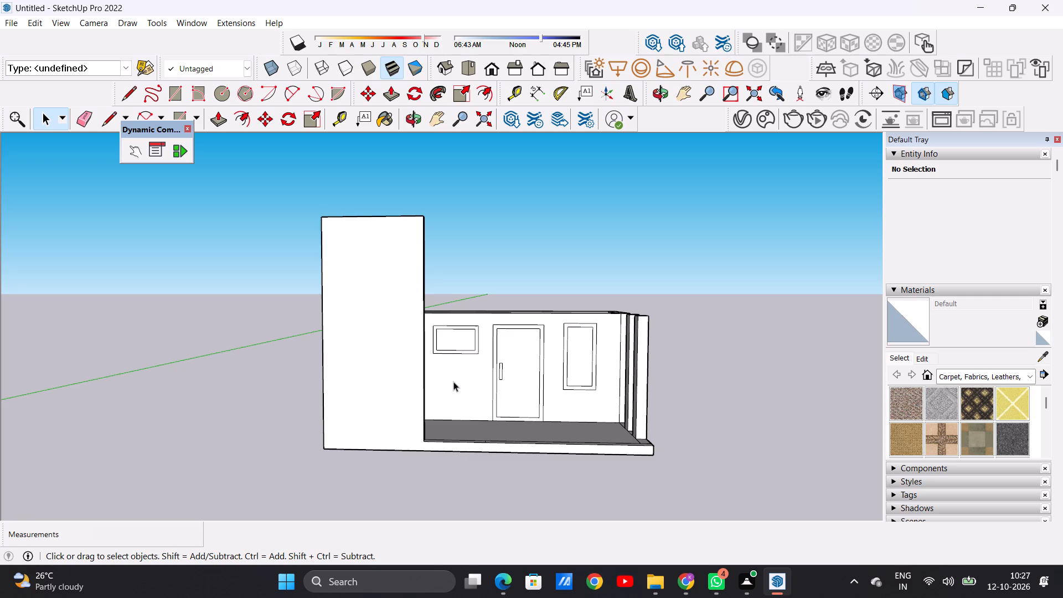
scroll(447, 405, "down", 3)
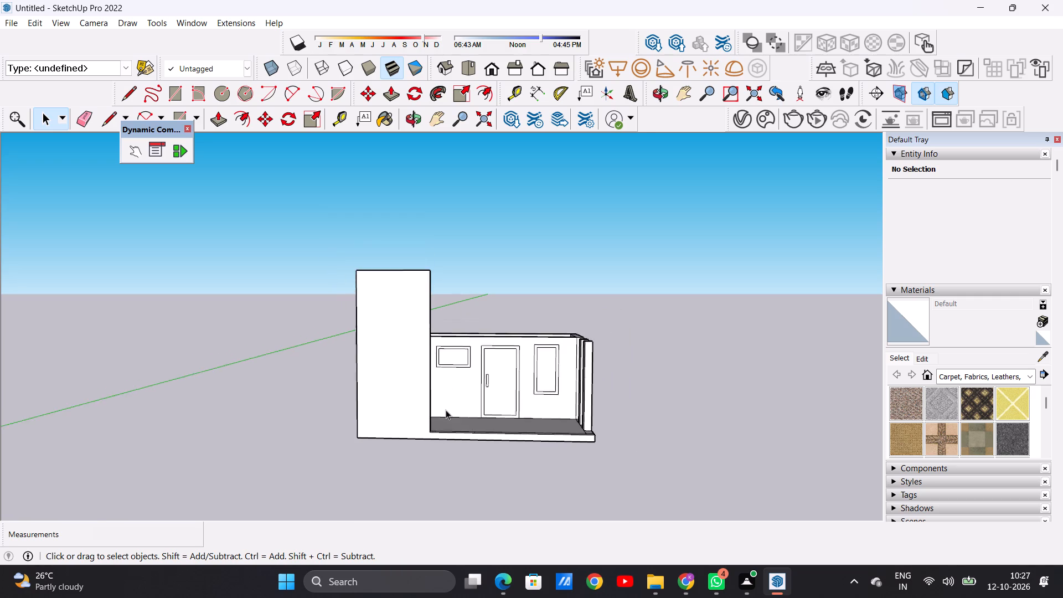
scroll(446, 410, "down", 2)
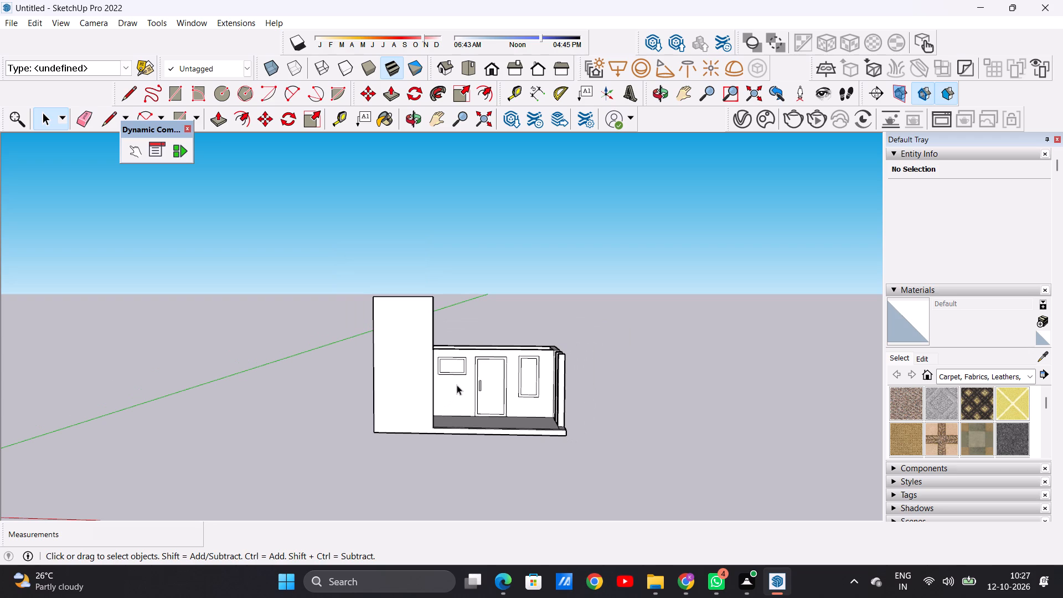
middle_click_drag(457, 385, 278, 484)
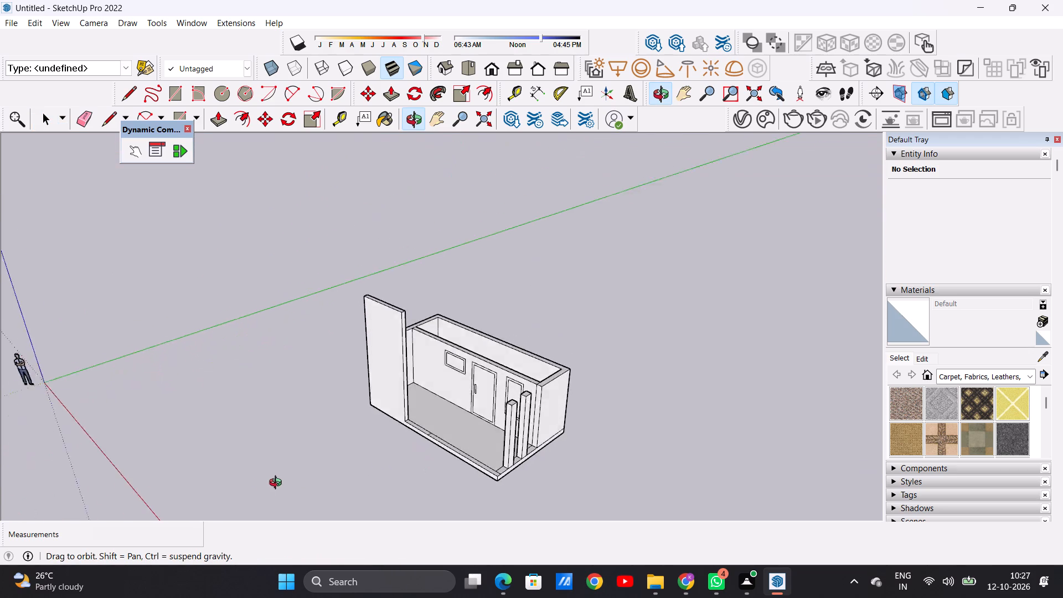
middle_click_drag(278, 484, 261, 488)
scroll(429, 405, "up", 8)
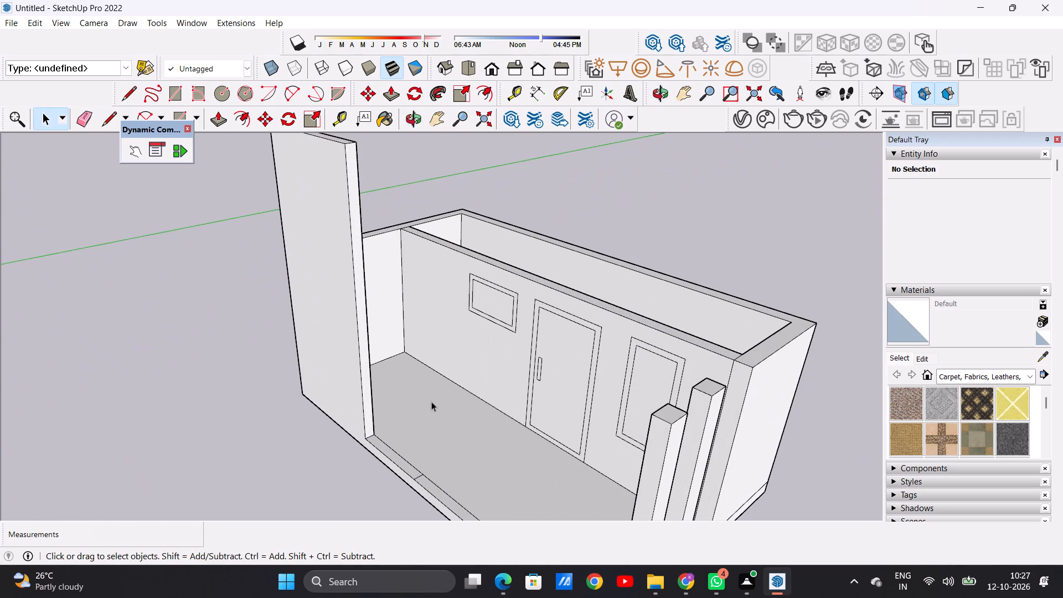
key("p")
middle_click_drag(426, 382, 286, 404)
scroll(388, 317, "up", 2)
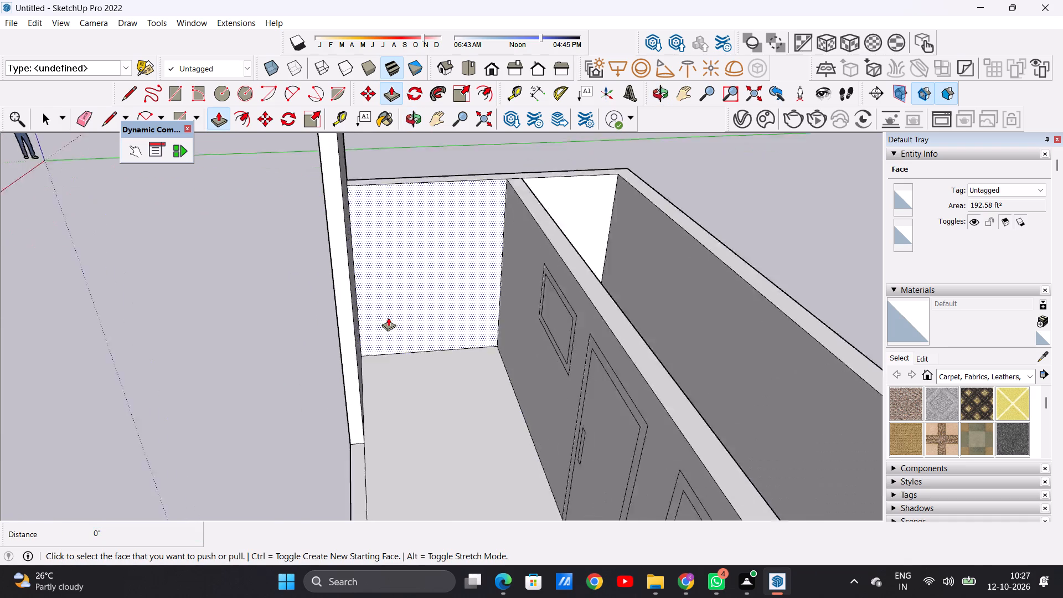
scroll(388, 317, "up", 6)
scroll(381, 309, "down", 1)
left_click(327, 304)
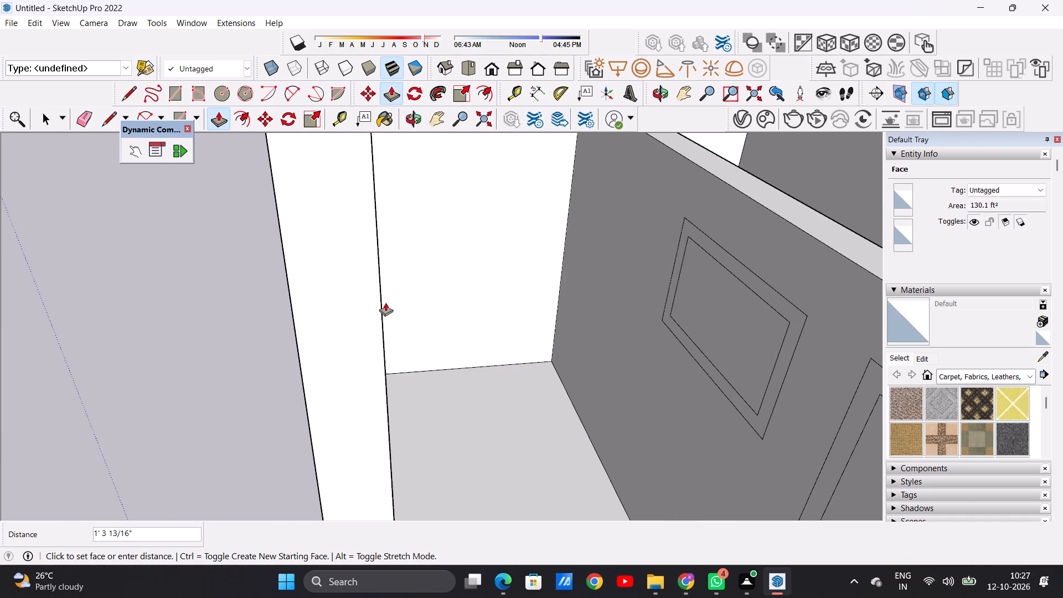
scroll(391, 306, "down", 5)
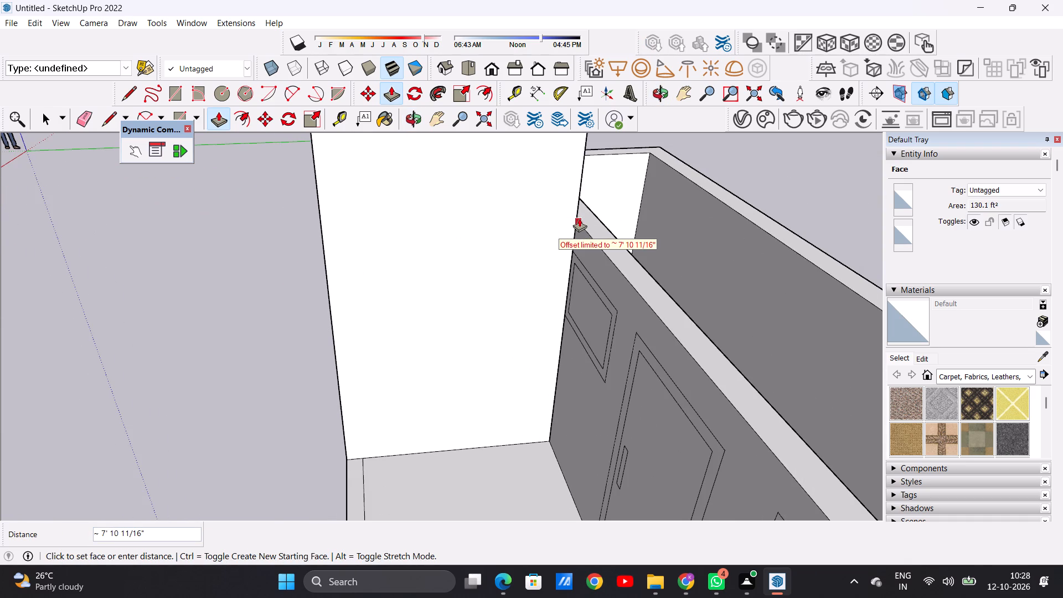
left_click(579, 218)
key("space")
Examine the tall block and its junctions with the side wall, partition and rear room from the front, side, back and above.
scroll(524, 318, "down", 6)
middle_click_drag(500, 347, 662, 230)
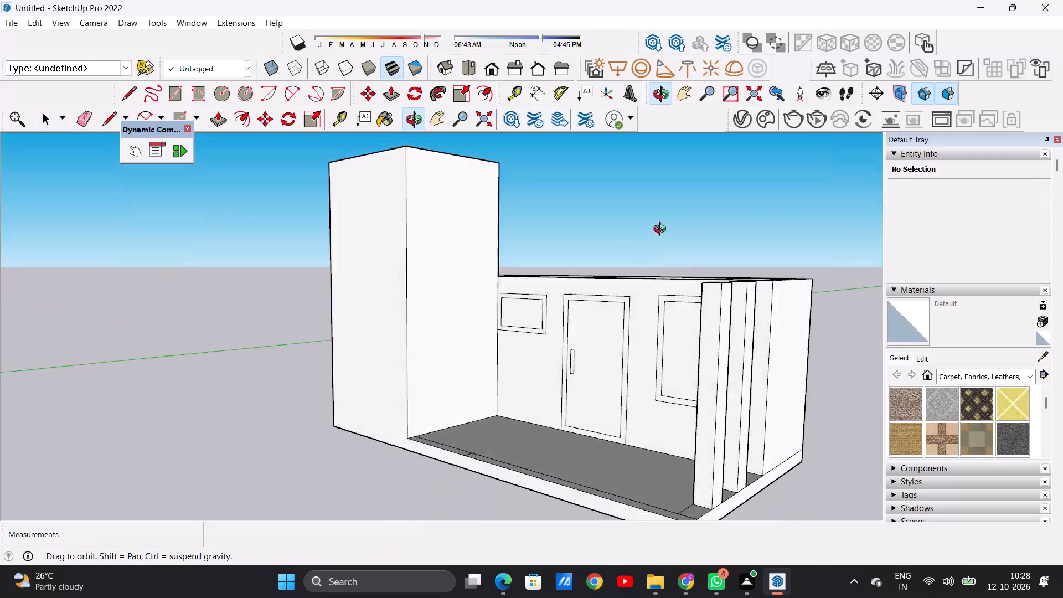
middle_click_drag(662, 230, 651, 246)
middle_click_drag(527, 326, 686, 327)
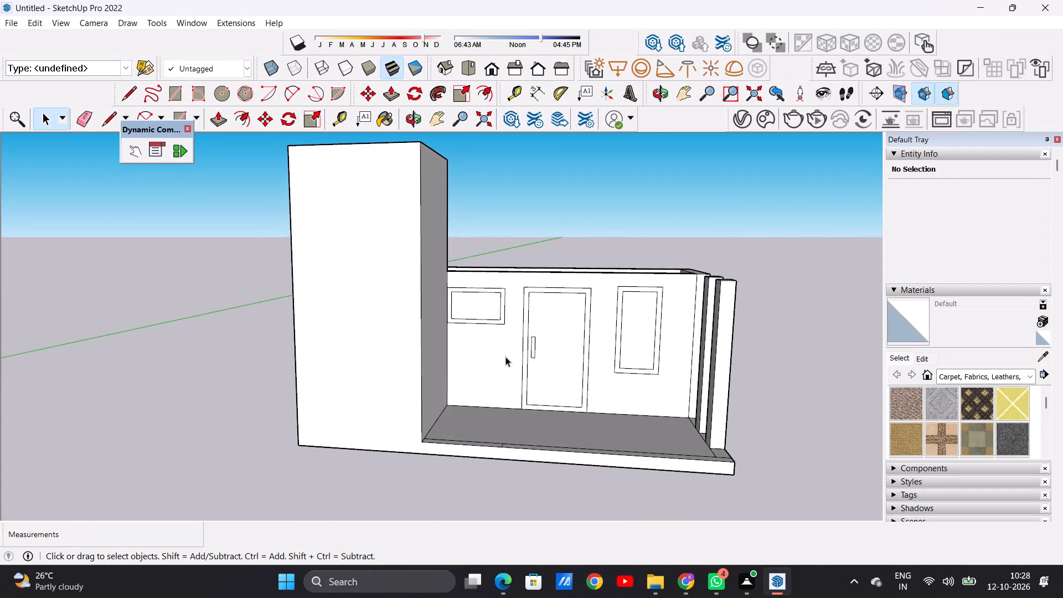
scroll(506, 359, "down", 3)
middle_click_drag(483, 375, 498, 380)
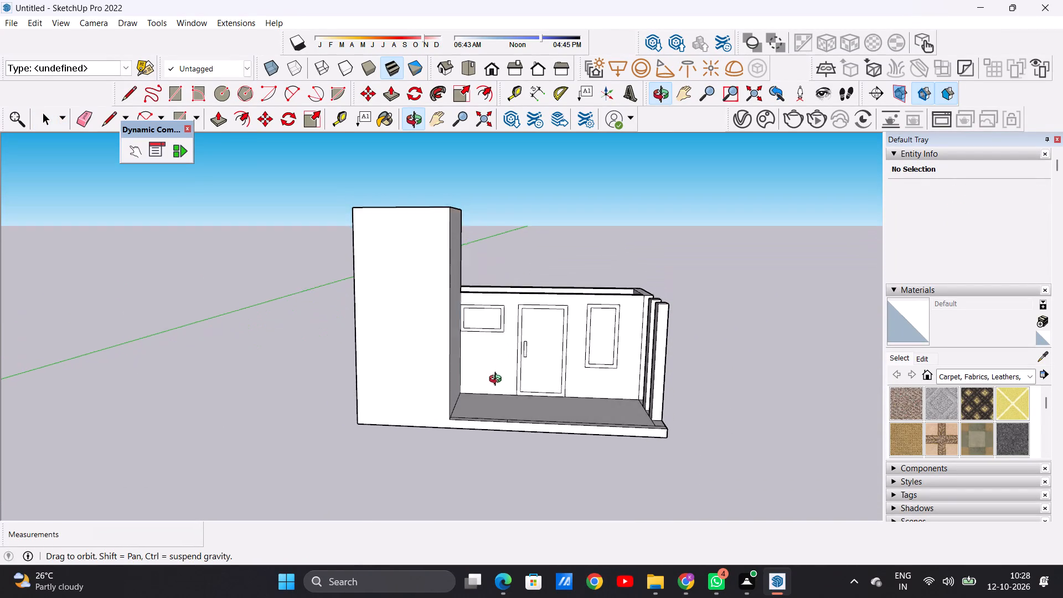
middle_click_drag(498, 380, 494, 417)
scroll(427, 349, "down", 5)
middle_click_drag(420, 292, 393, 446)
scroll(414, 321, "up", 14)
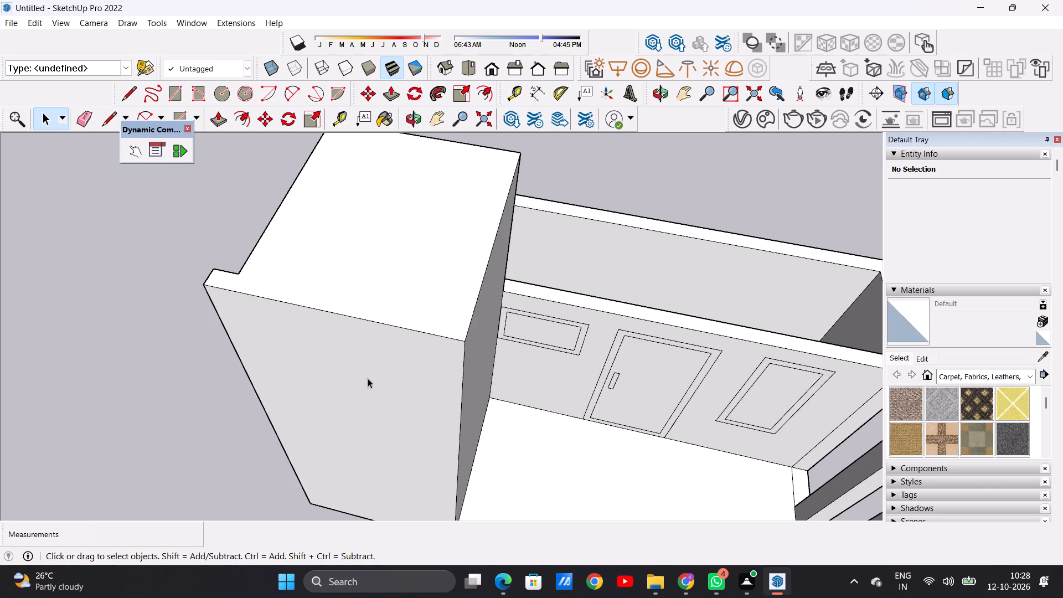
scroll(374, 405, "down", 7)
middle_click_drag(309, 399, 543, 320)
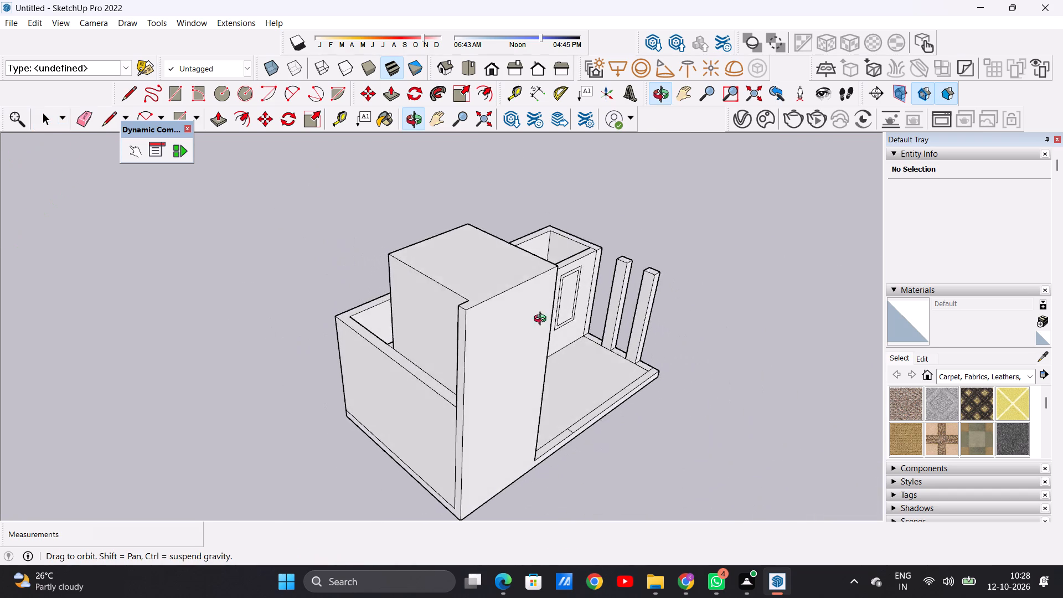
middle_click_drag(543, 320, 509, 332)
scroll(436, 519, "up", 16)
scroll(396, 476, "up", 5)
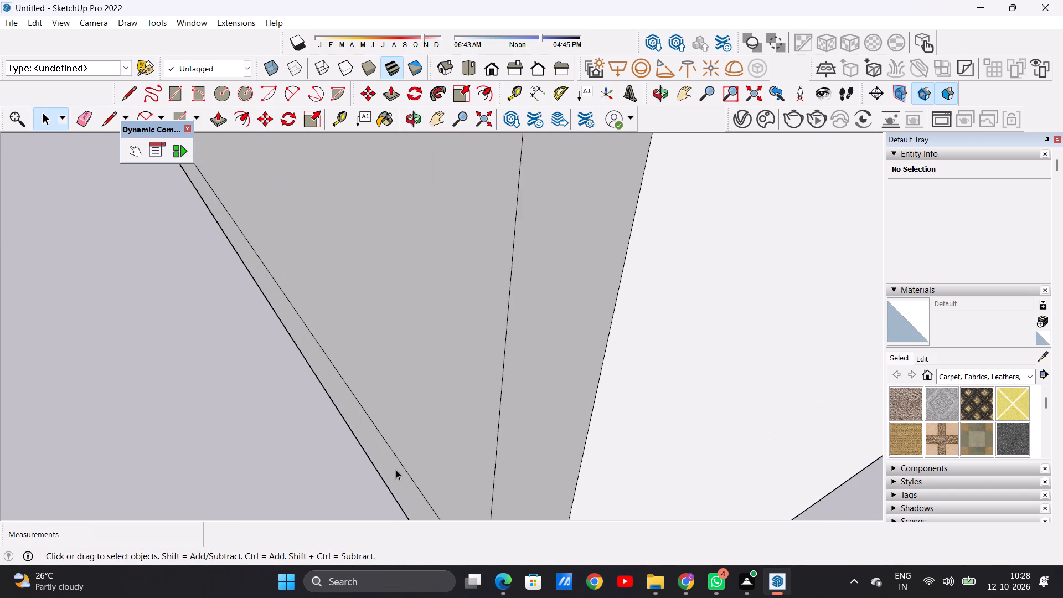
scroll(389, 438, "down", 16)
scroll(405, 407, "up", 1)
scroll(405, 414, "down", 8)
middle_click_drag(385, 432, 587, 311)
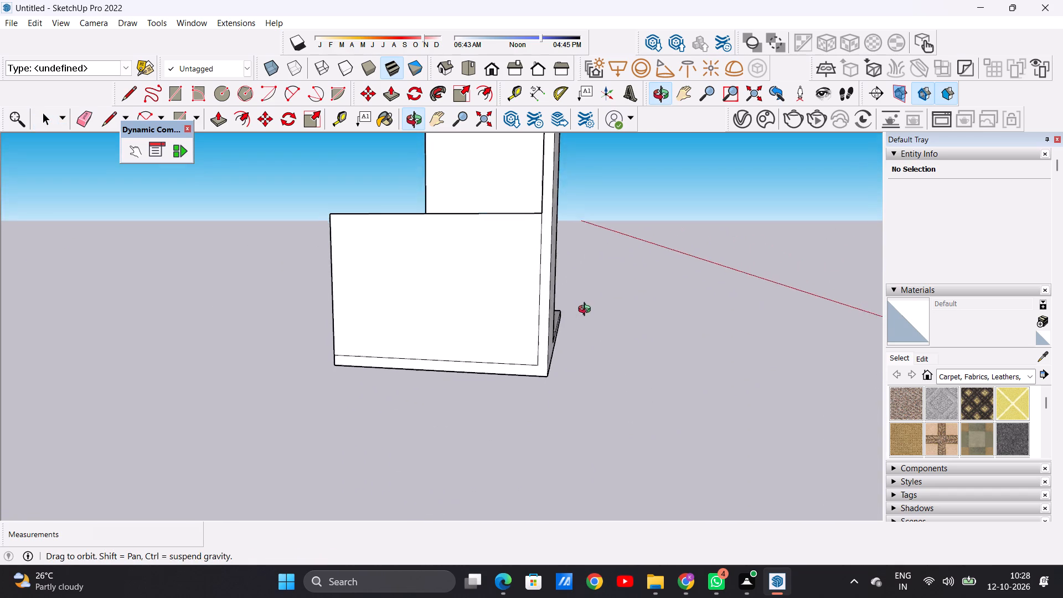
middle_click_drag(587, 311, 245, 341)
scroll(354, 379, "down", 8)
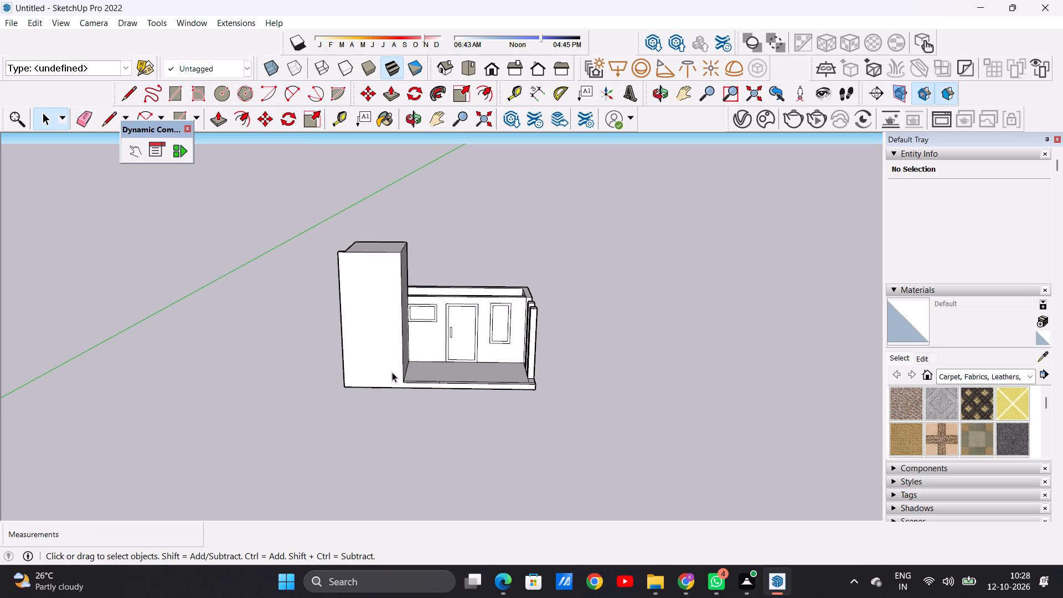
scroll(391, 314, "up", 3)
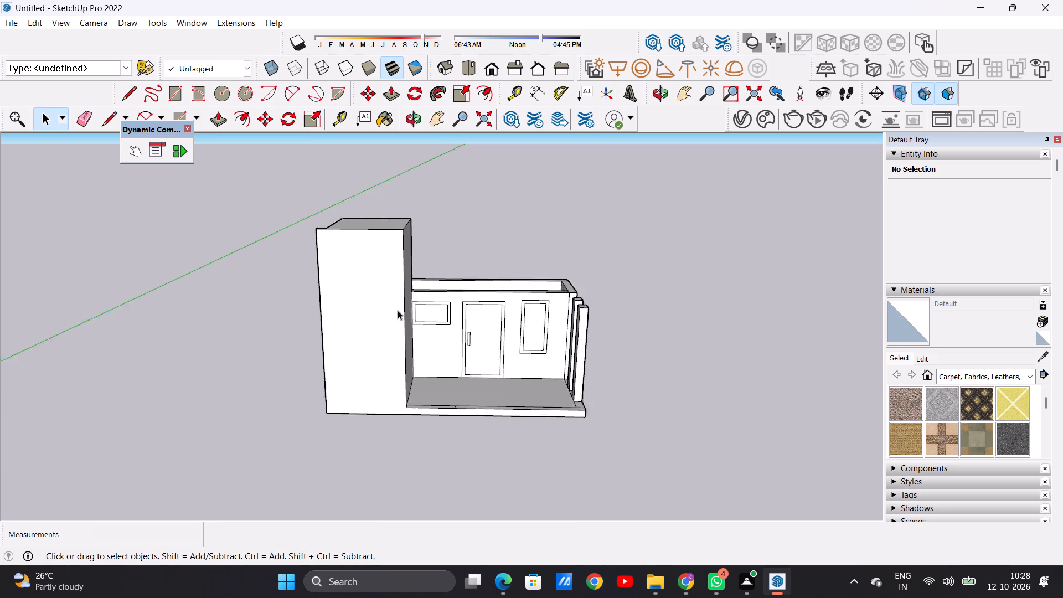
scroll(398, 310, "up", 3)
middle_click_drag(400, 328, 409, 287)
scroll(403, 357, "down", 5)
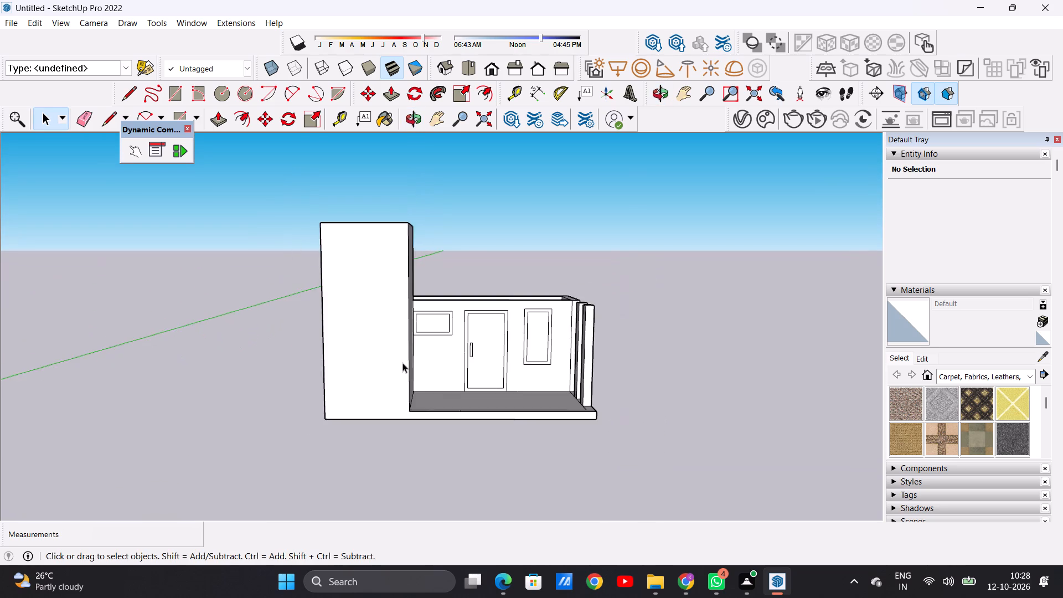
scroll(403, 363, "down", 8)
middle_click_drag(447, 329, 128, 399)
scroll(424, 286, "up", 7)
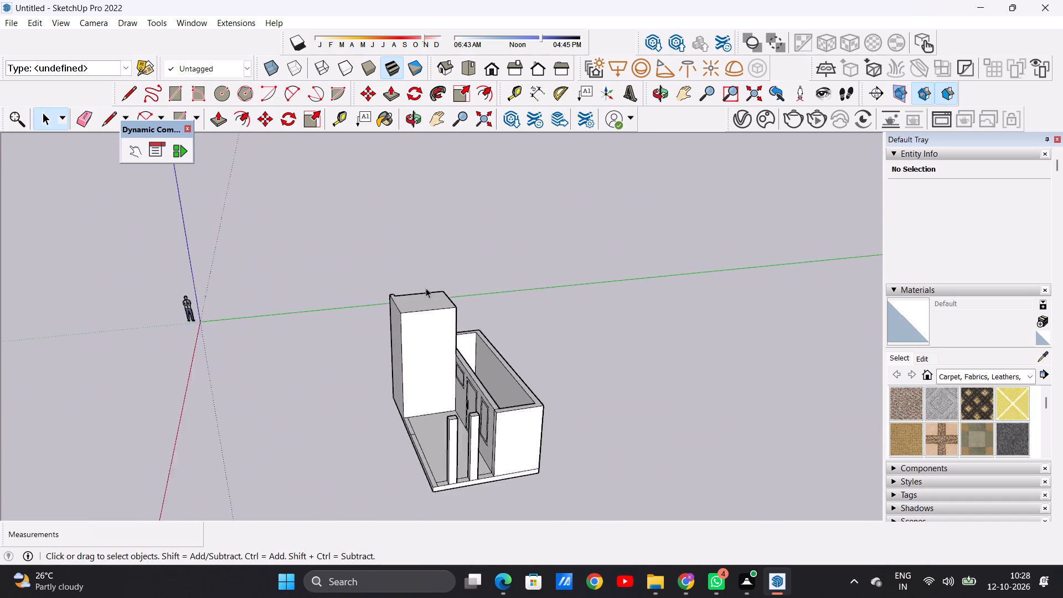
scroll(426, 288, "up", 2)
middle_click_drag(470, 320, 167, 305)
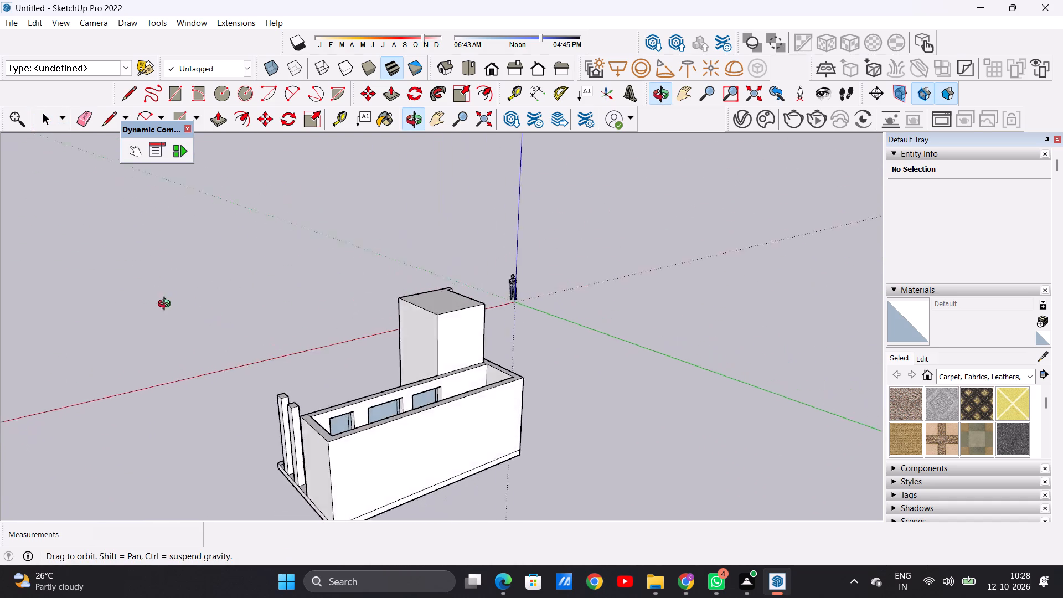
middle_click_drag(167, 305, 525, 329)
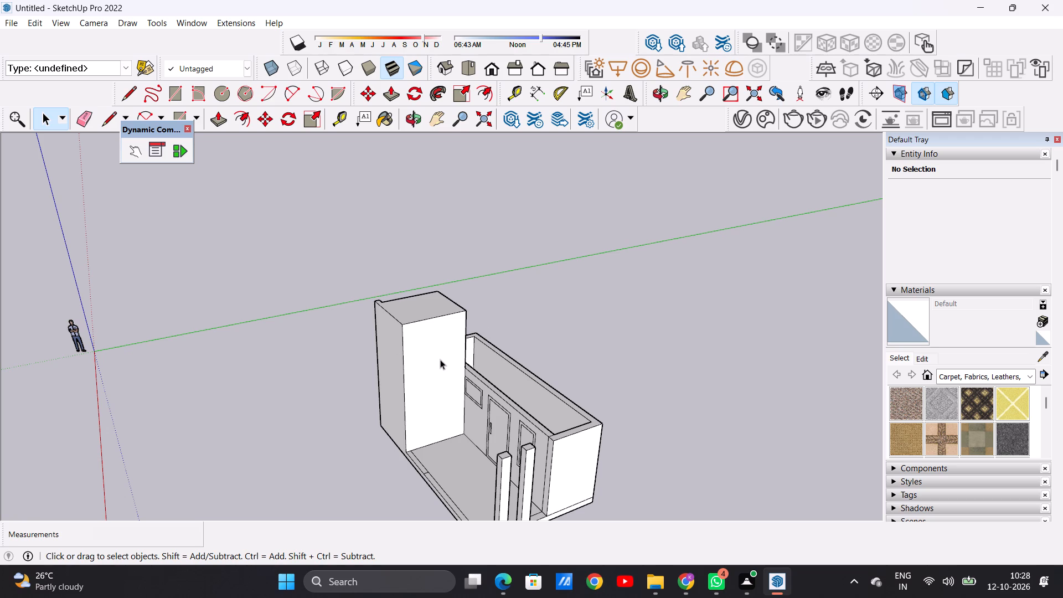
Copy the rear room's floor face with its edges straight up 10' to the wall tops to close the room.
middle_click_drag(536, 375, 416, 491)
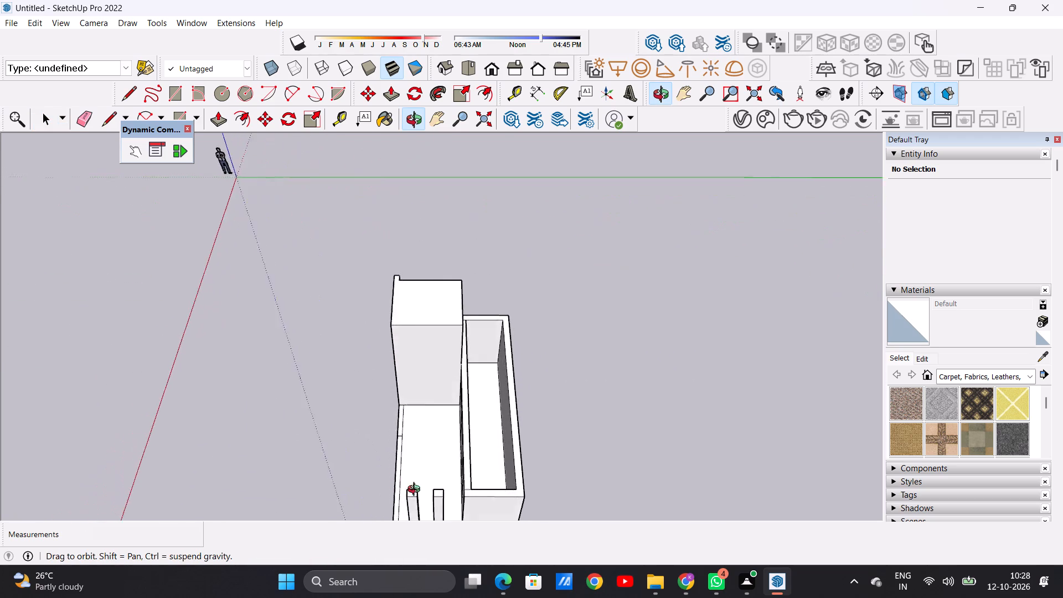
middle_click_drag(416, 491, 431, 492)
scroll(501, 452, "up", 6)
double_click(502, 447)
scroll(446, 290, "down", 5)
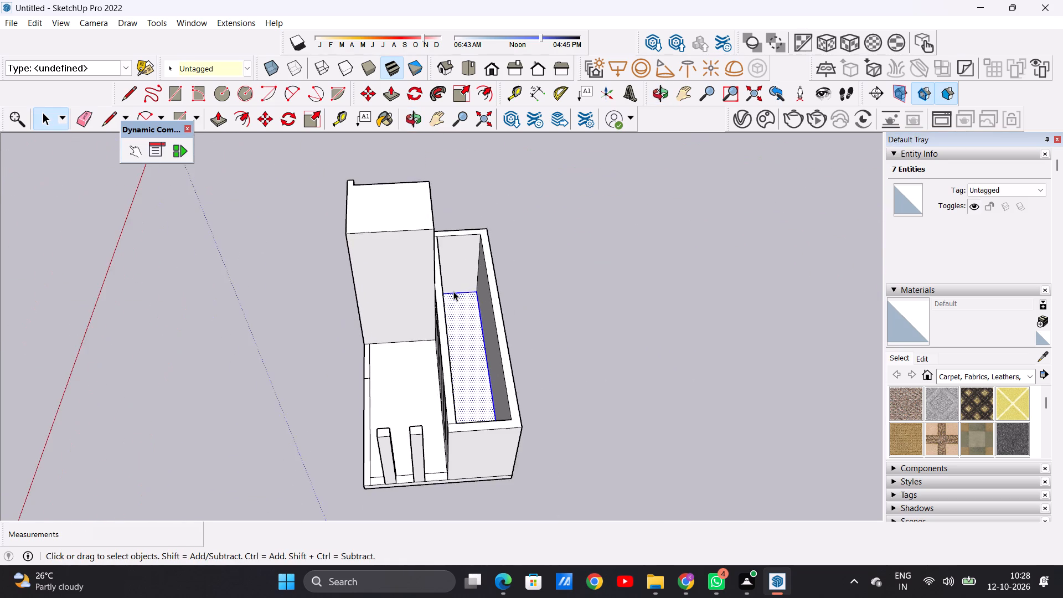
middle_click_drag(460, 320, 467, 436)
scroll(479, 286, "up", 5)
scroll(474, 235, "up", 5)
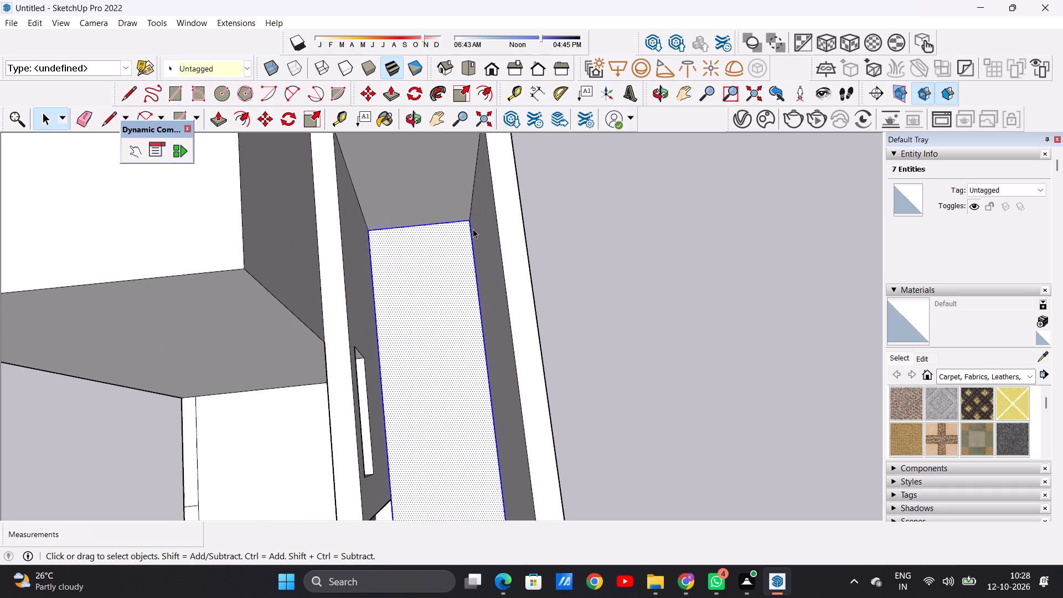
key("m")
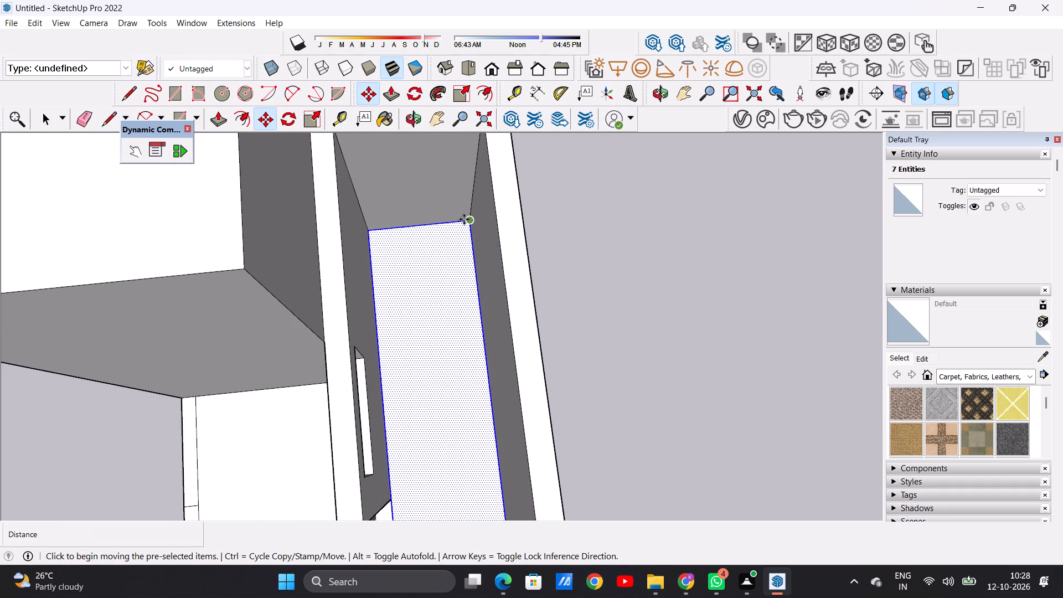
left_click(464, 219)
scroll(469, 219, "down", 6)
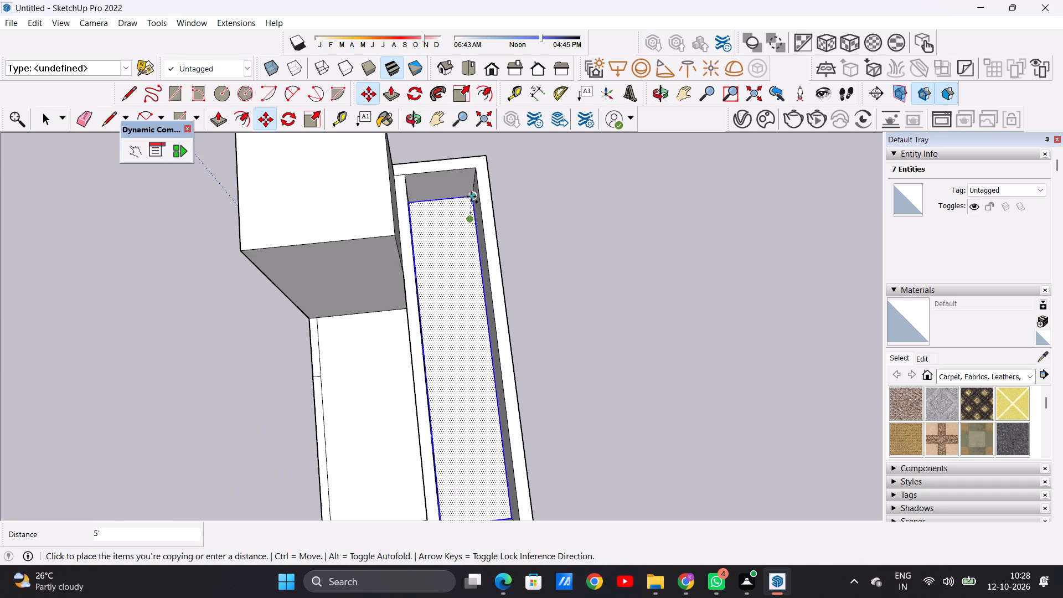
left_click(471, 169)
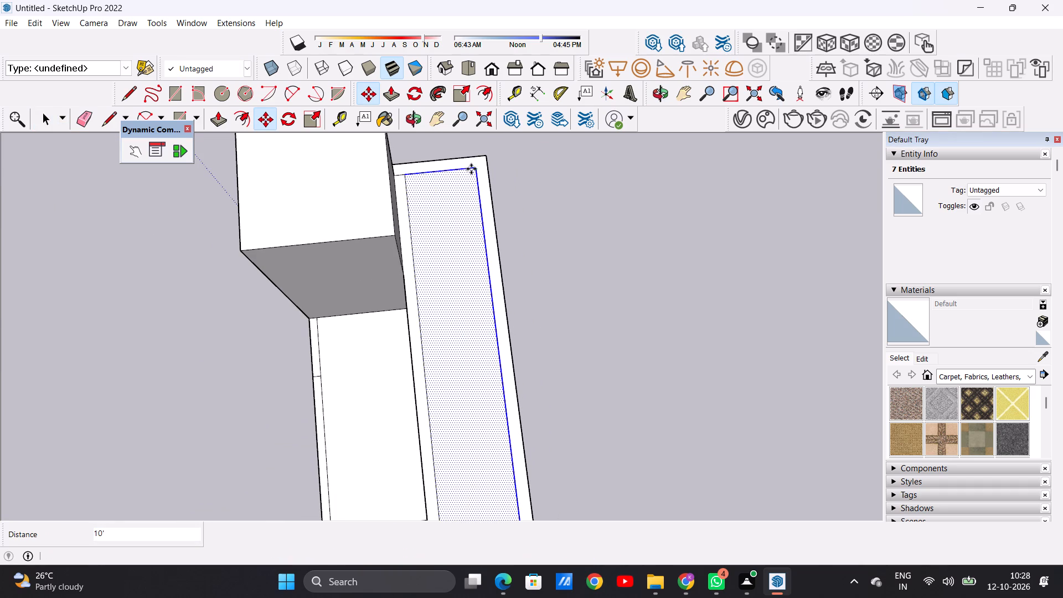
key("space")
left_click(595, 258)
Push/Pull the face closing the top of the rear room upward by 1' to form a raised roof slab.
scroll(561, 183, "down", 4)
middle_click_drag(490, 424, 491, 424)
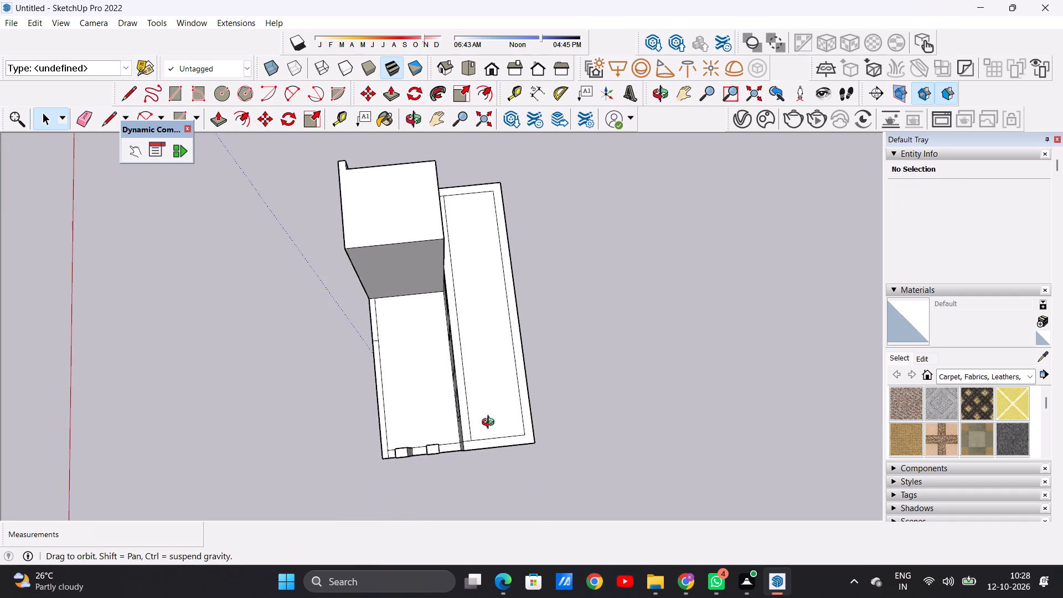
middle_click_drag(491, 424, 498, 283)
scroll(492, 349, "up", 1)
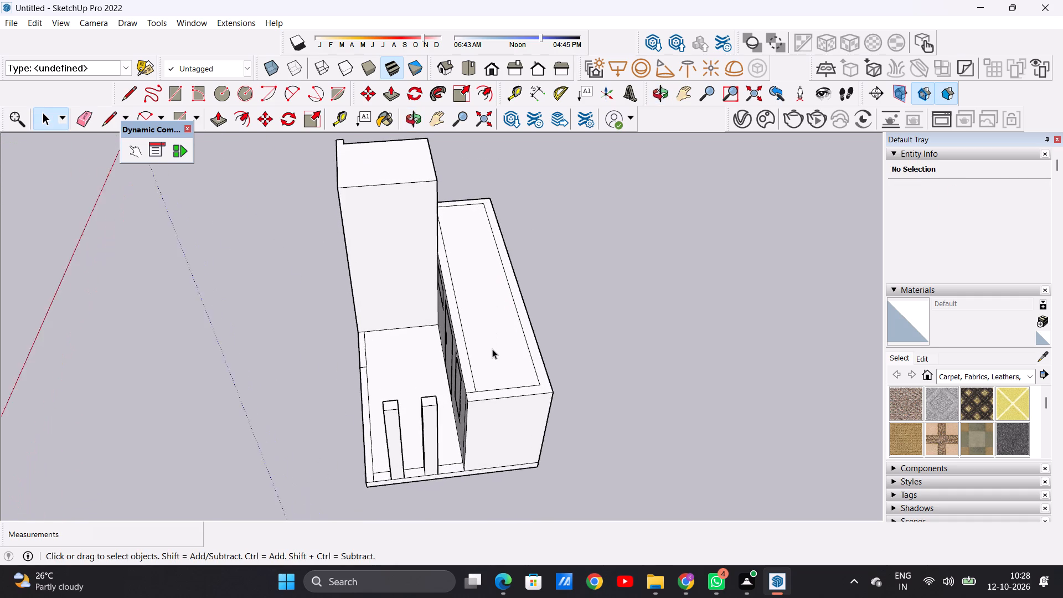
scroll(492, 349, "up", 4)
key("p")
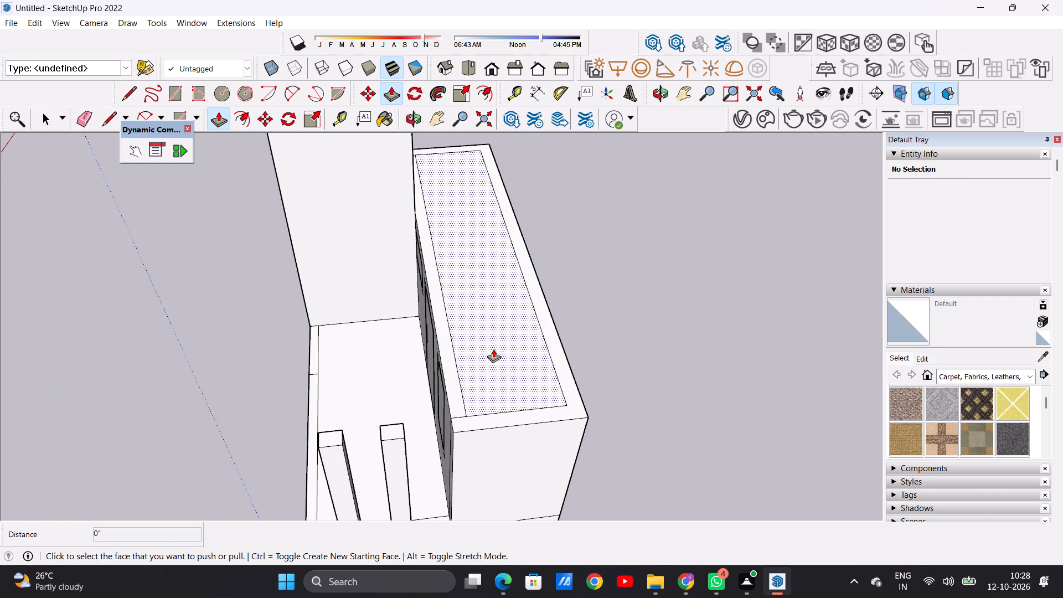
left_click(493, 349)
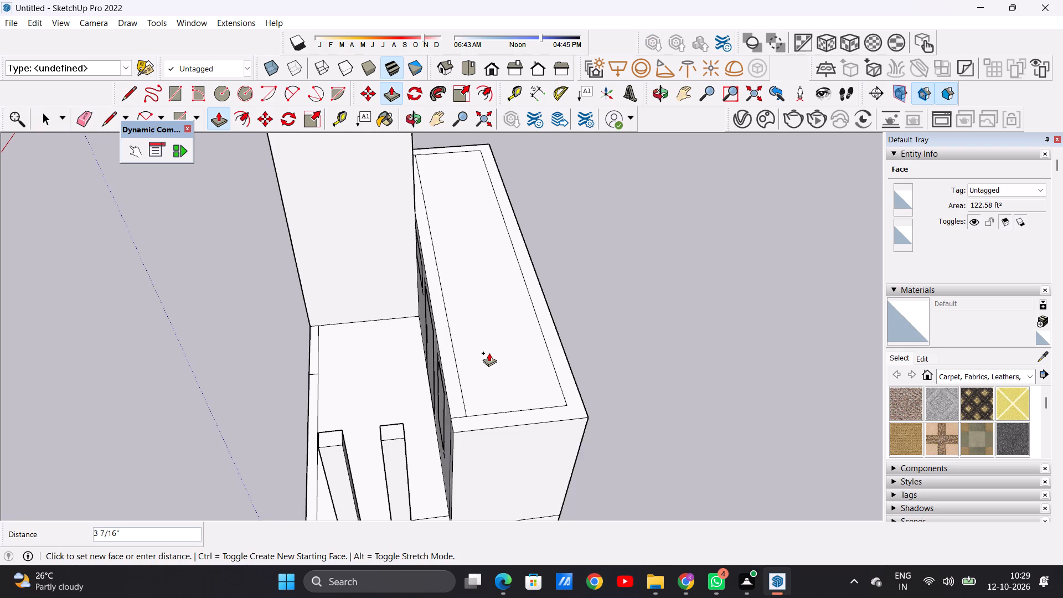
middle_click_drag(488, 348, 581, 258)
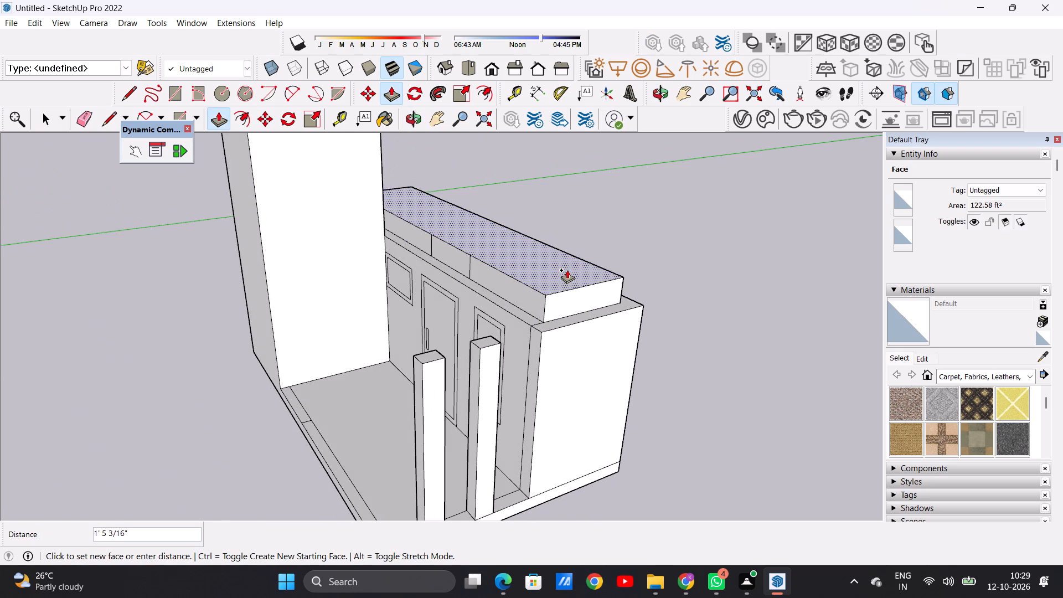
type("1'")
key("Return")
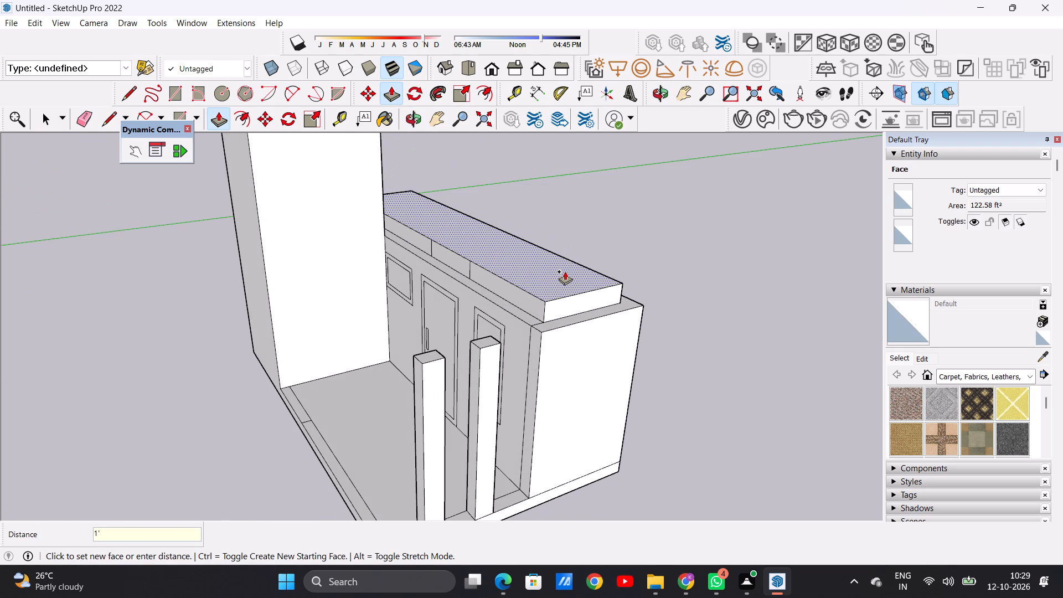
key("space")
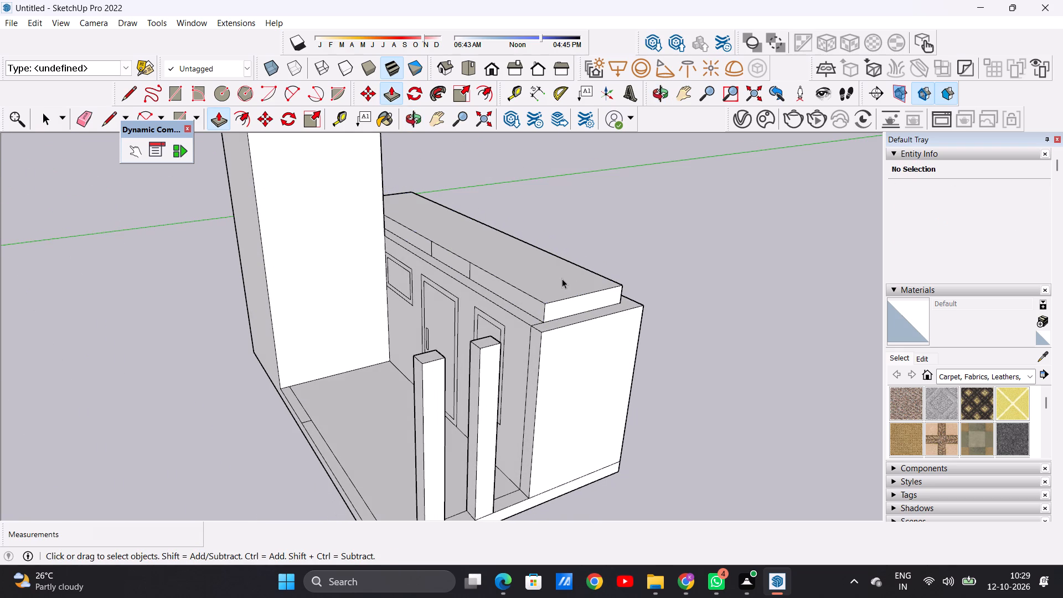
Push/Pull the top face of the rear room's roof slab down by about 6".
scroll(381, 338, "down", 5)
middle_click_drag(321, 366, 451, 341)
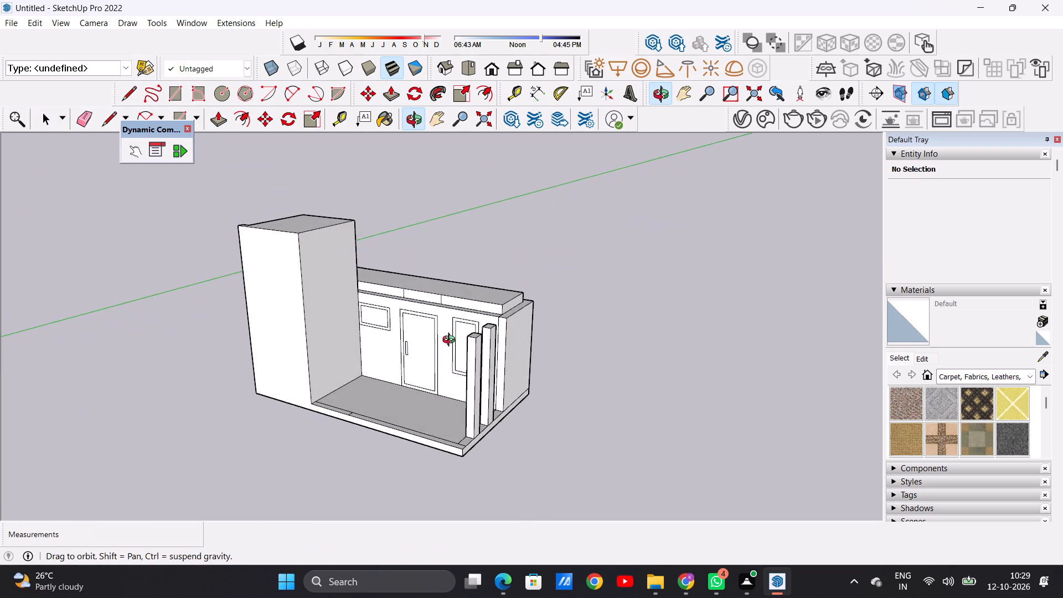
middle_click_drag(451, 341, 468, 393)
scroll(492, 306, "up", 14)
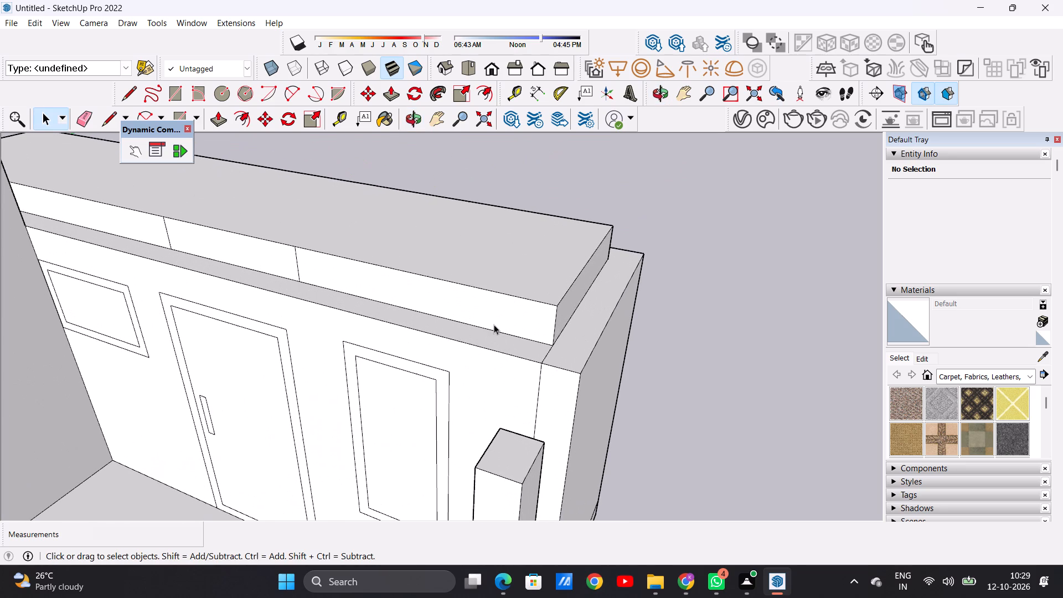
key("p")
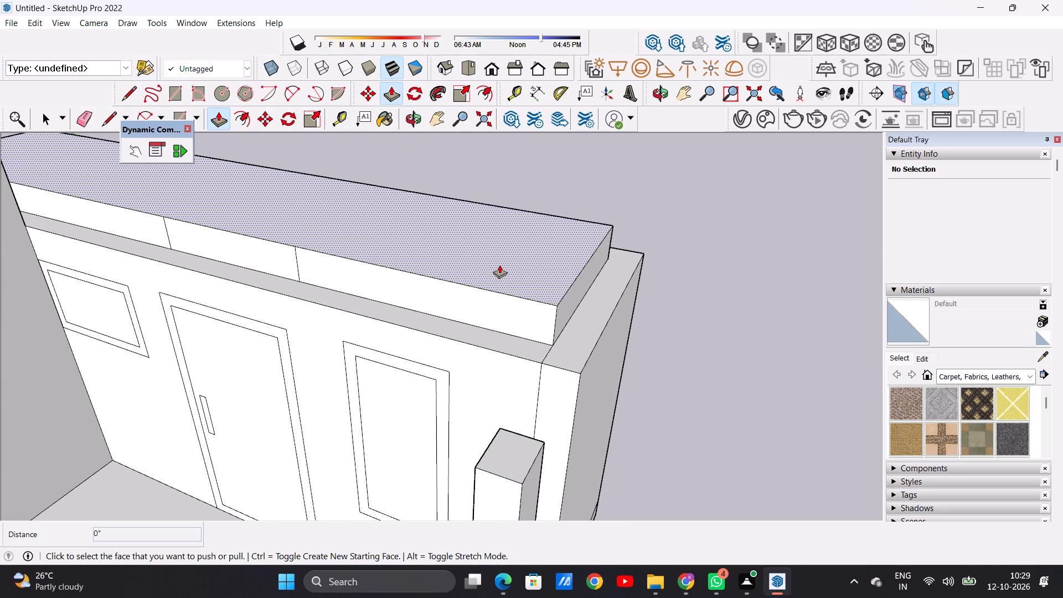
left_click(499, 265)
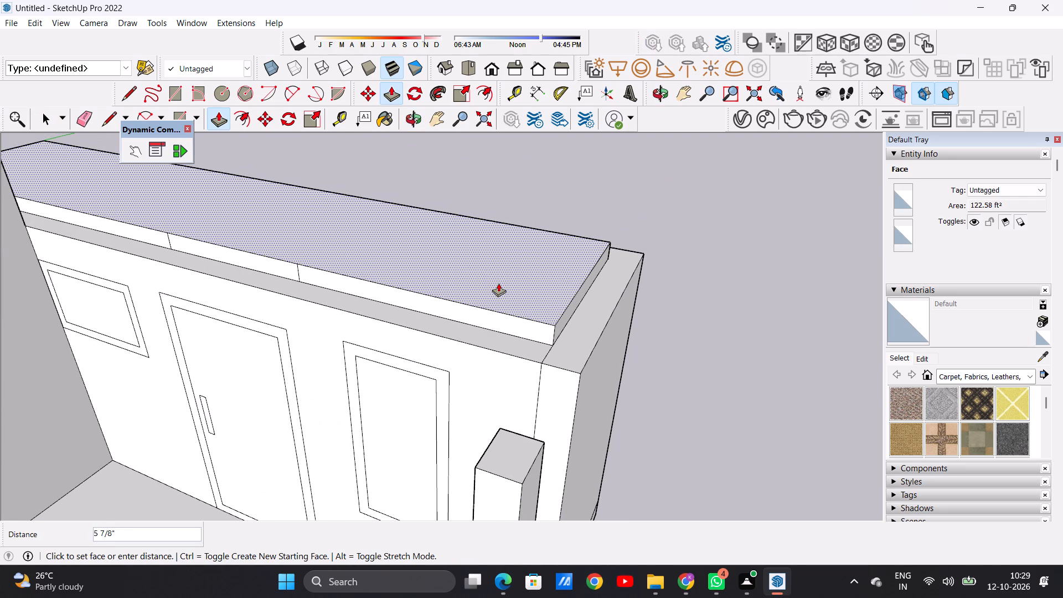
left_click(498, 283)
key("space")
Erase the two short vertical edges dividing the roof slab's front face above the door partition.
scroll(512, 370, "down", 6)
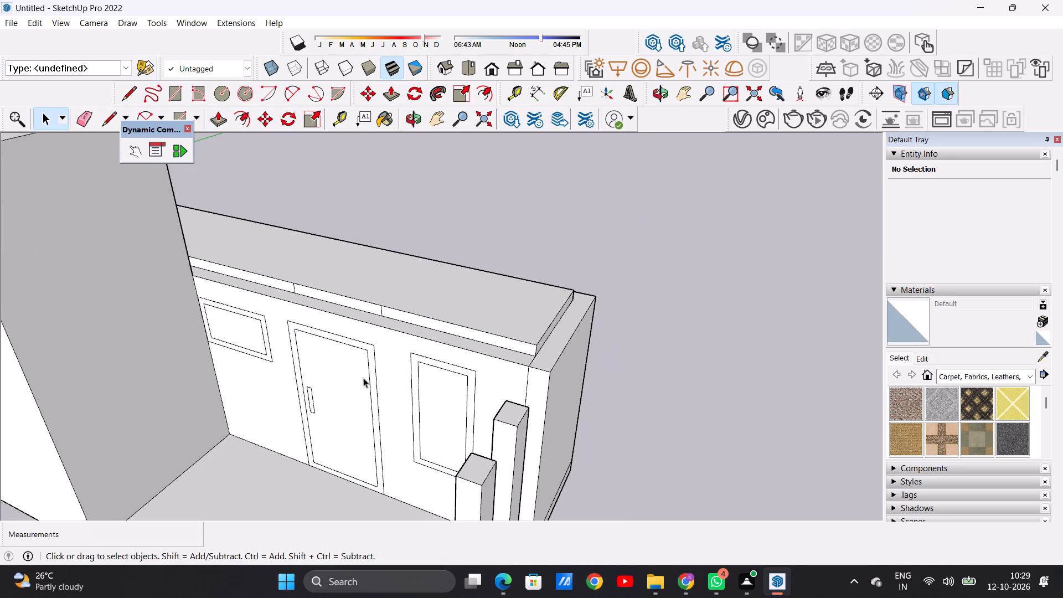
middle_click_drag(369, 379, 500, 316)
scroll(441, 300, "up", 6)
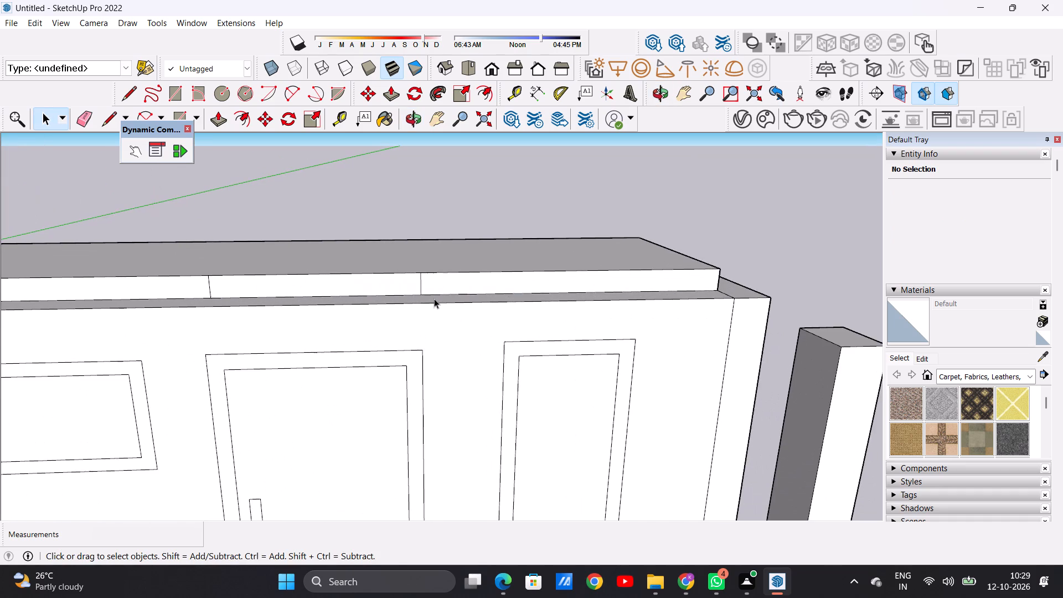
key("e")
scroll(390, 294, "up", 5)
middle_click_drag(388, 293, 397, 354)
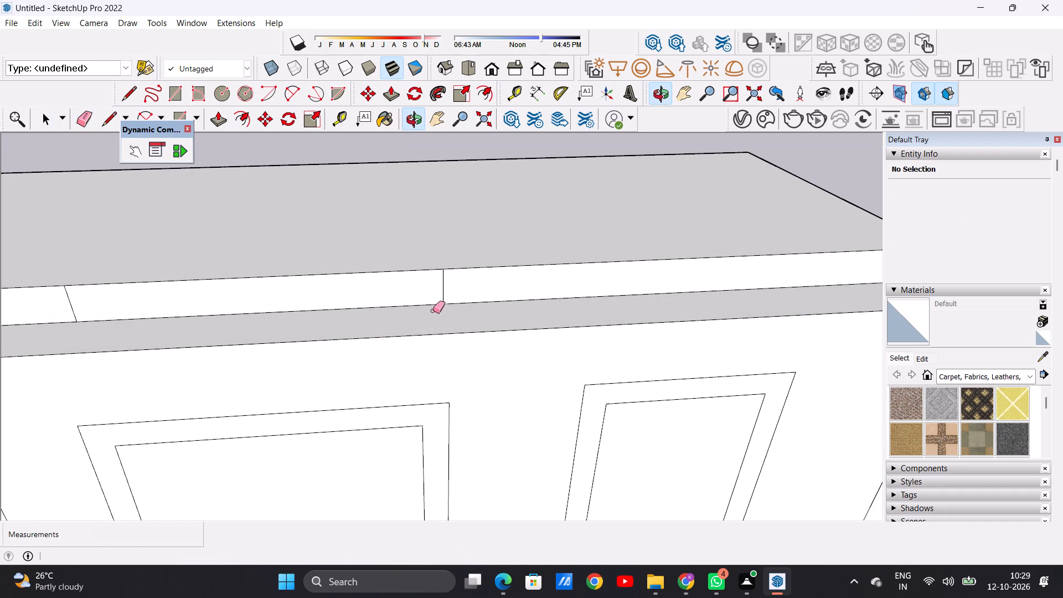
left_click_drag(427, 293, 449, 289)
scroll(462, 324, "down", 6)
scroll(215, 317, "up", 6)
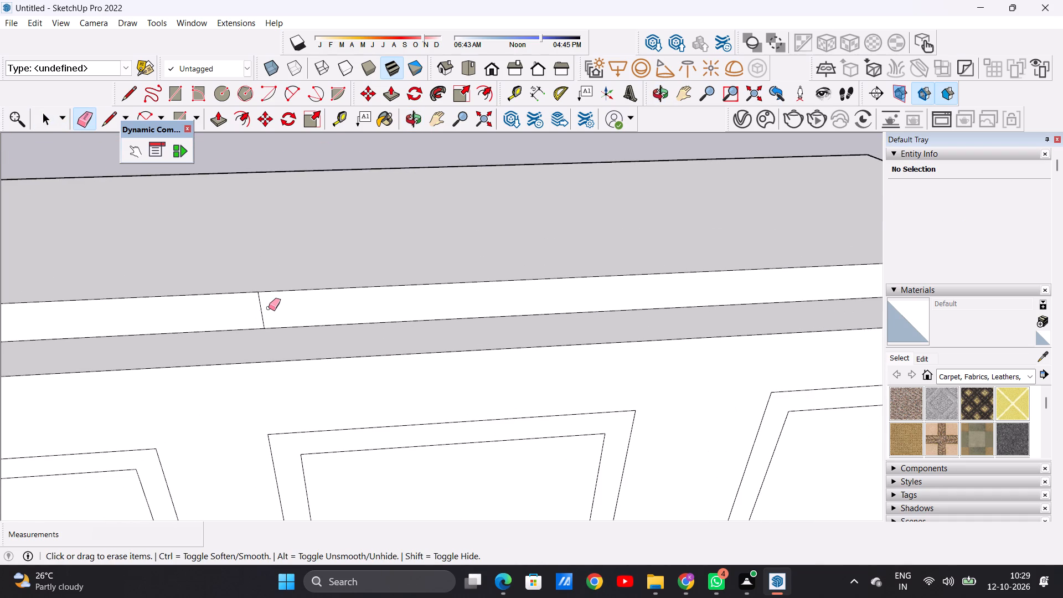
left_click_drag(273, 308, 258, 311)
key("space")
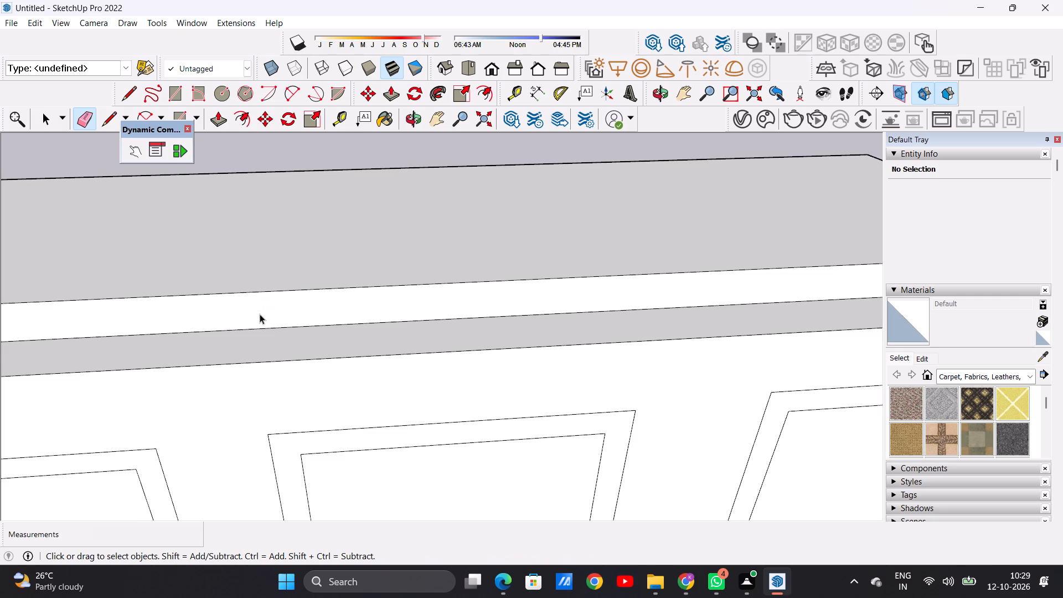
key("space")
Examine the whole building from the front, from above and at an angle, comparing the tall block with the roofed rear room.
scroll(230, 333, "down", 7)
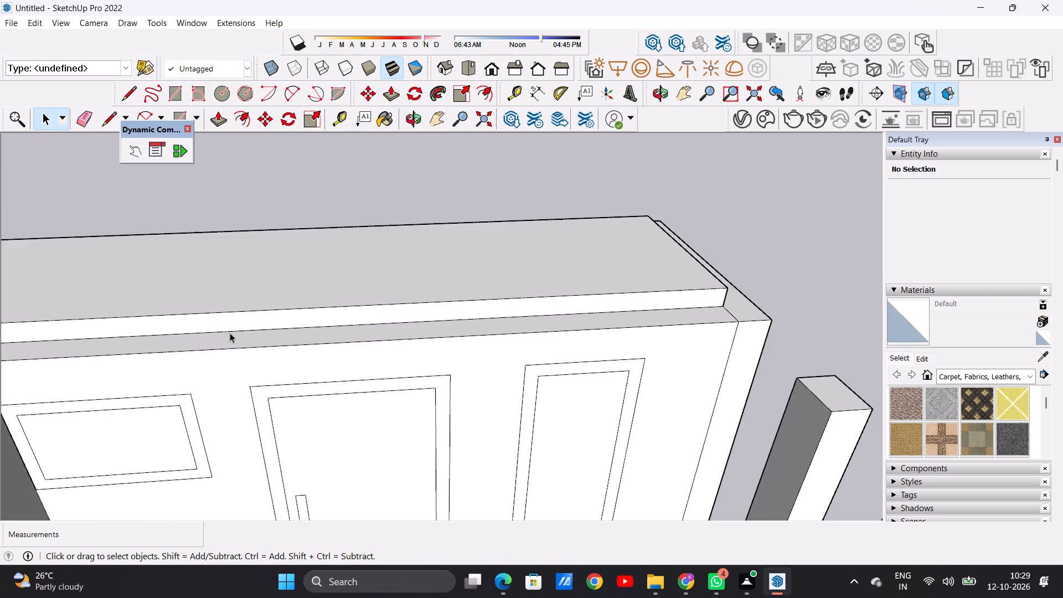
scroll(264, 333, "down", 15)
middle_click_drag(308, 338, 290, 251)
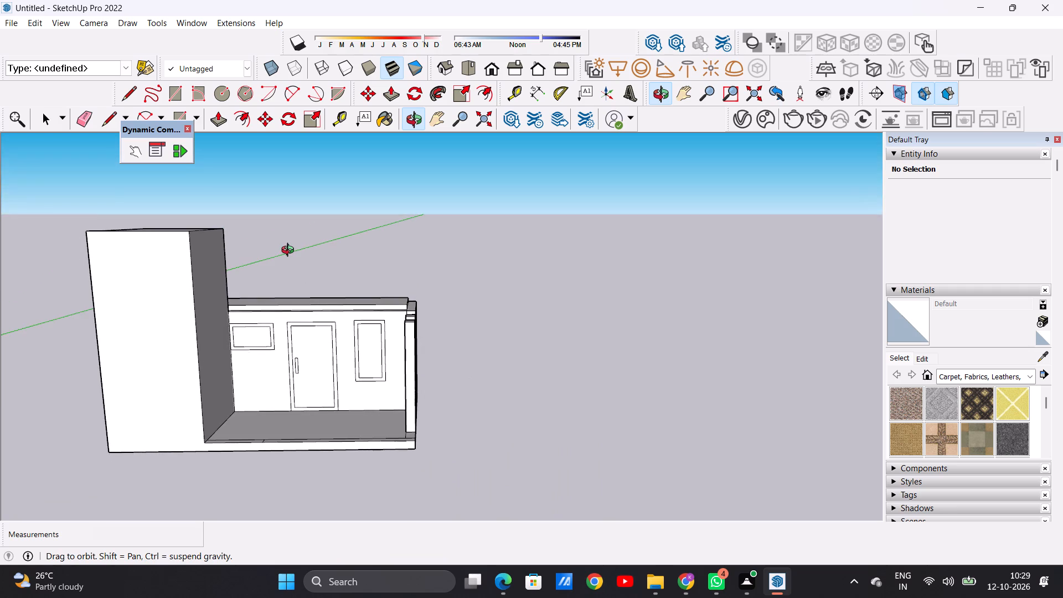
middle_click_drag(290, 251, 311, 292)
scroll(342, 327, "down", 3)
middle_click_drag(240, 399, 282, 329)
left_click(489, 64)
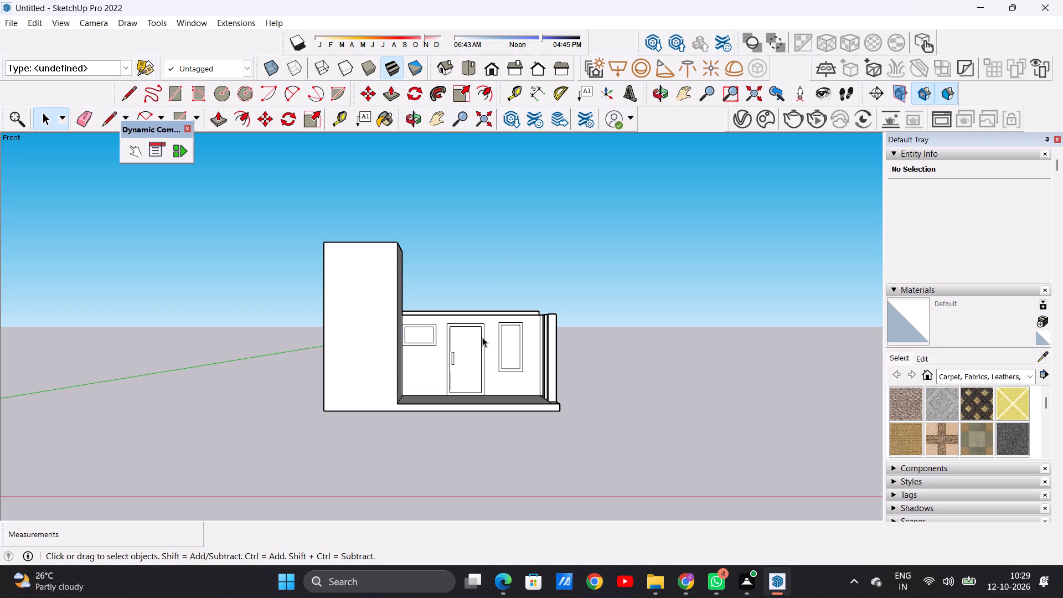
scroll(413, 369, "down", 5)
middle_click_drag(436, 347, 427, 377)
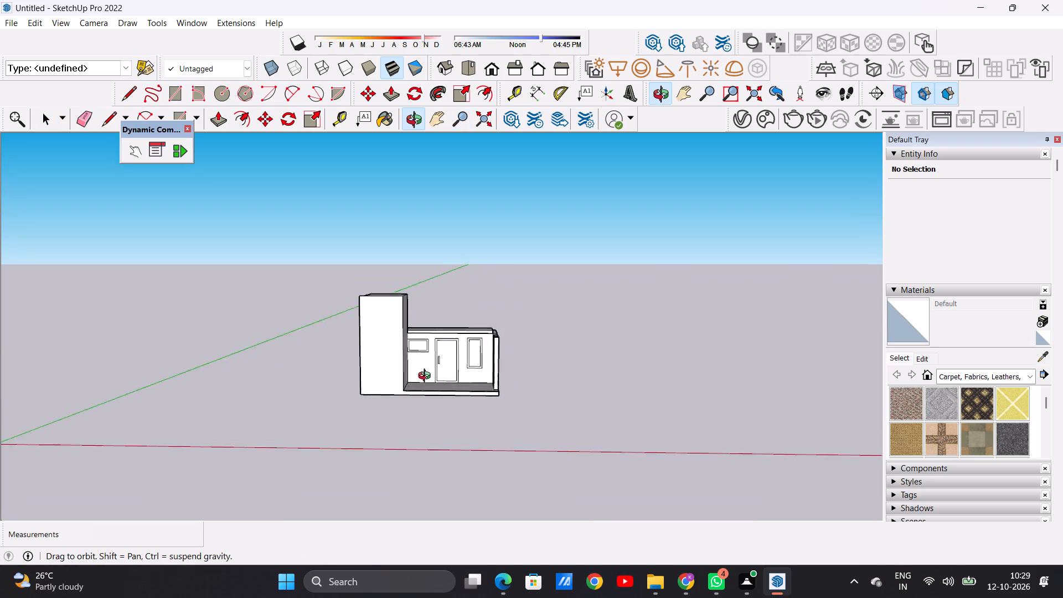
middle_click_drag(427, 377, 424, 425)
middle_click_drag(433, 351, 432, 423)
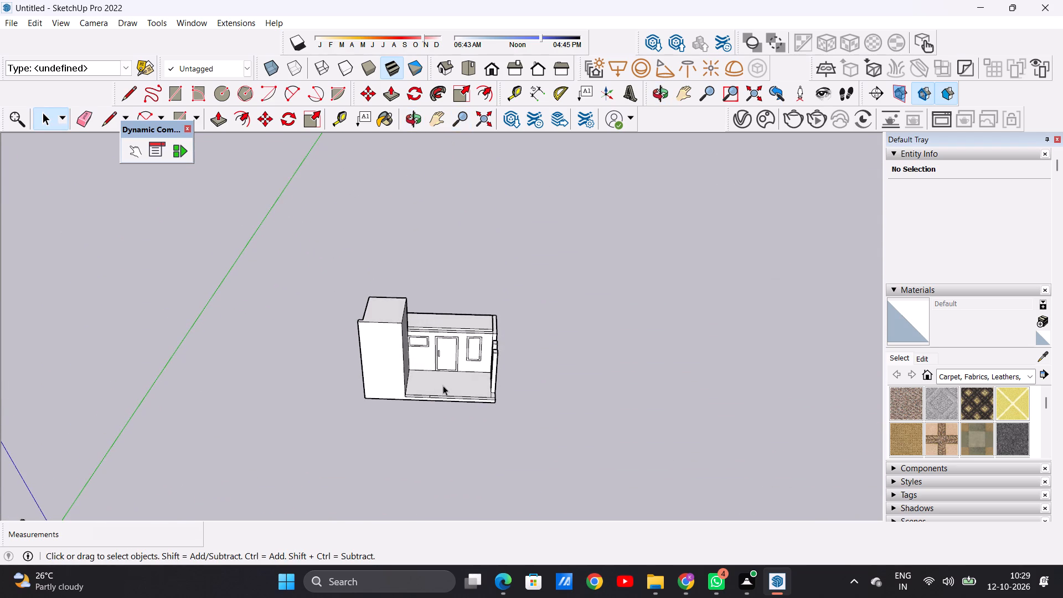
scroll(443, 385, "up", 5)
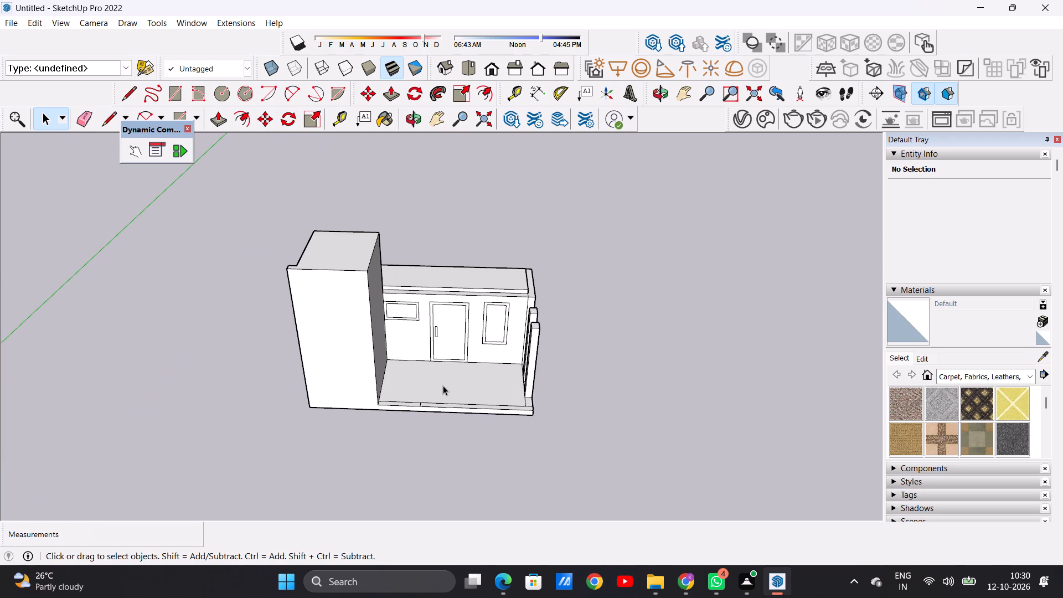
scroll(453, 388, "down", 3)
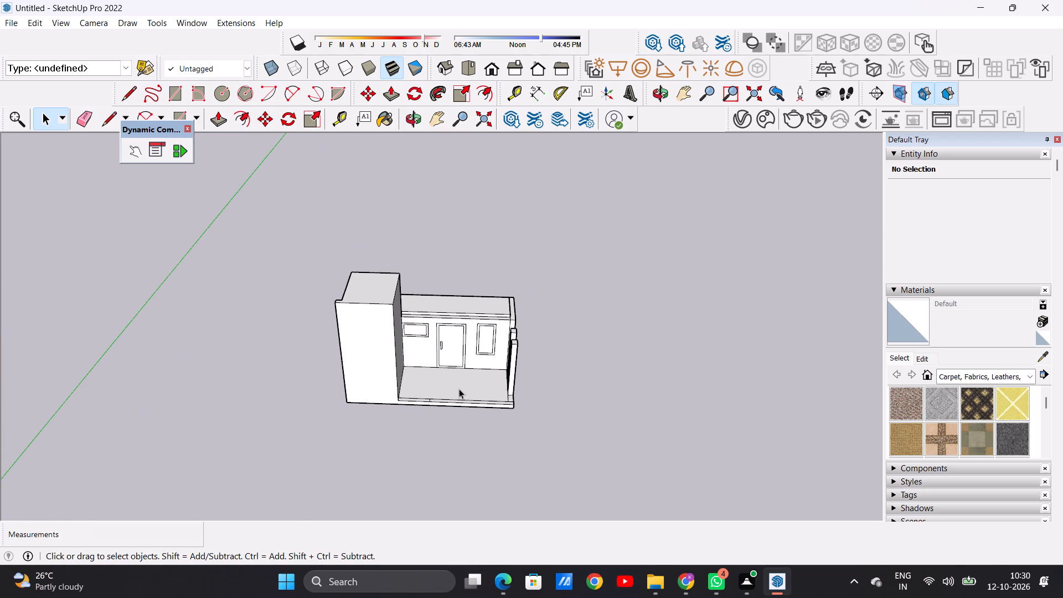
scroll(410, 389, "up", 5)
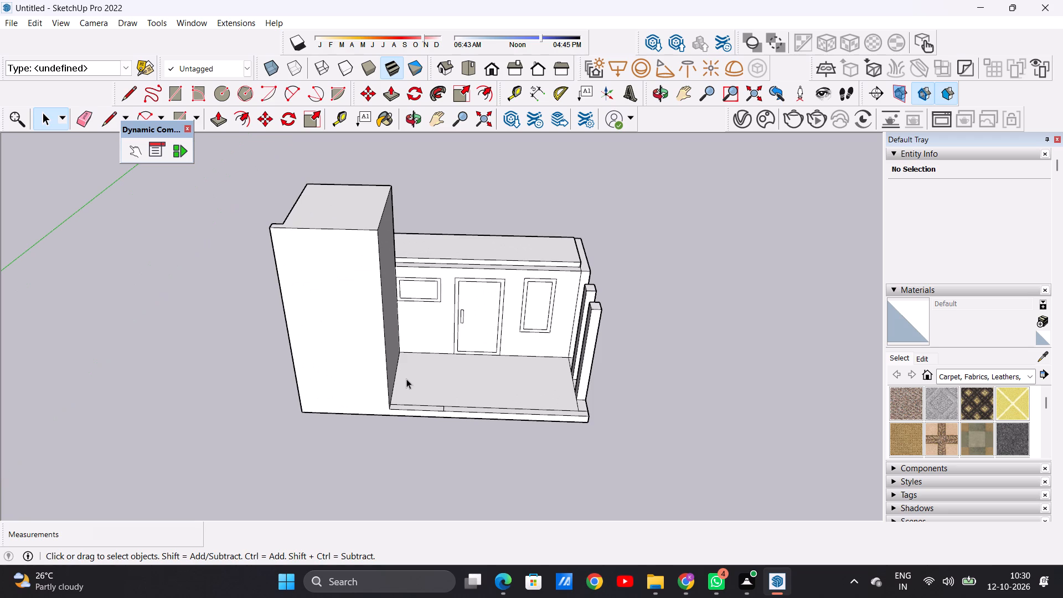
scroll(380, 388, "down", 3)
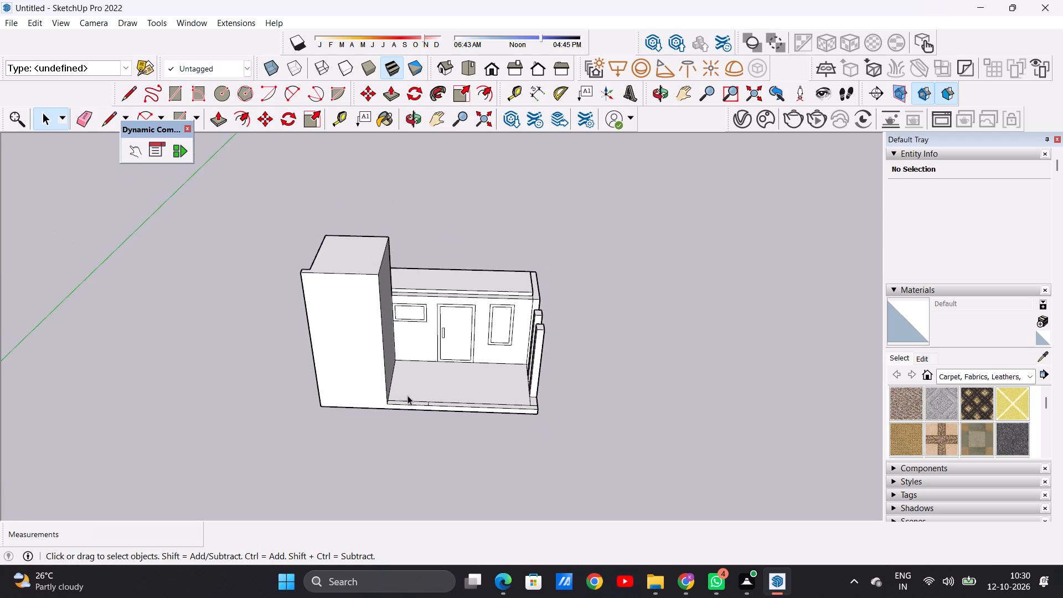
middle_click_drag(404, 389, 423, 341)
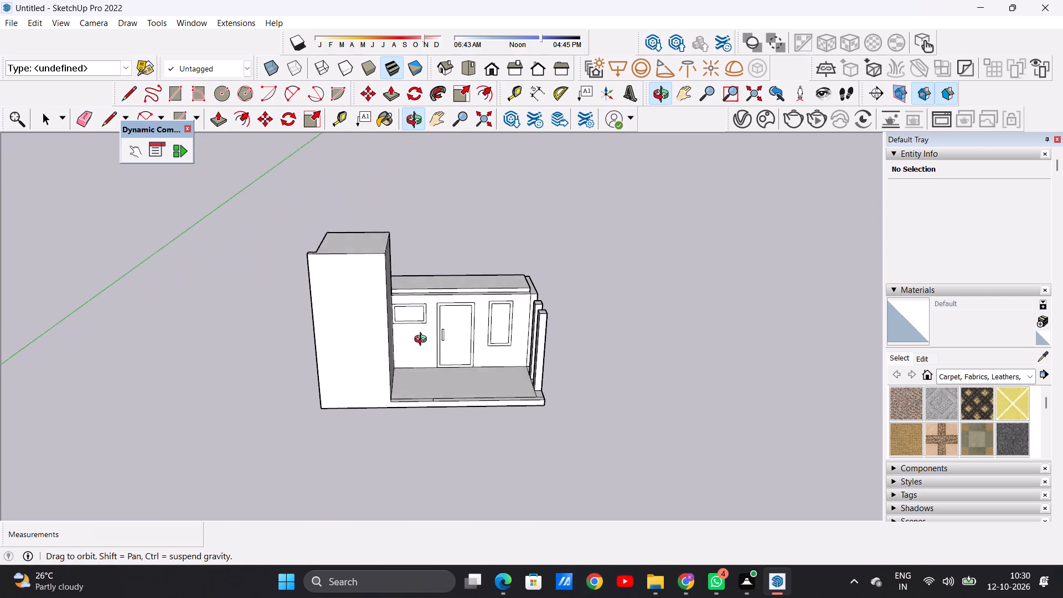
middle_click_drag(423, 341, 415, 424)
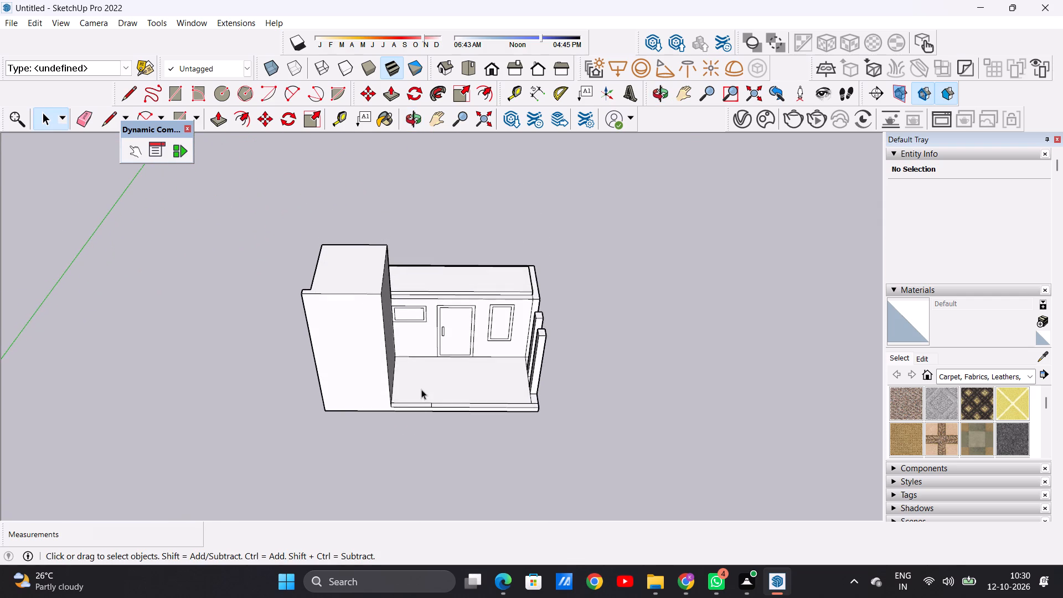
scroll(421, 389, "up", 8)
scroll(422, 398, "down", 15)
middle_click_drag(437, 401, 412, 302)
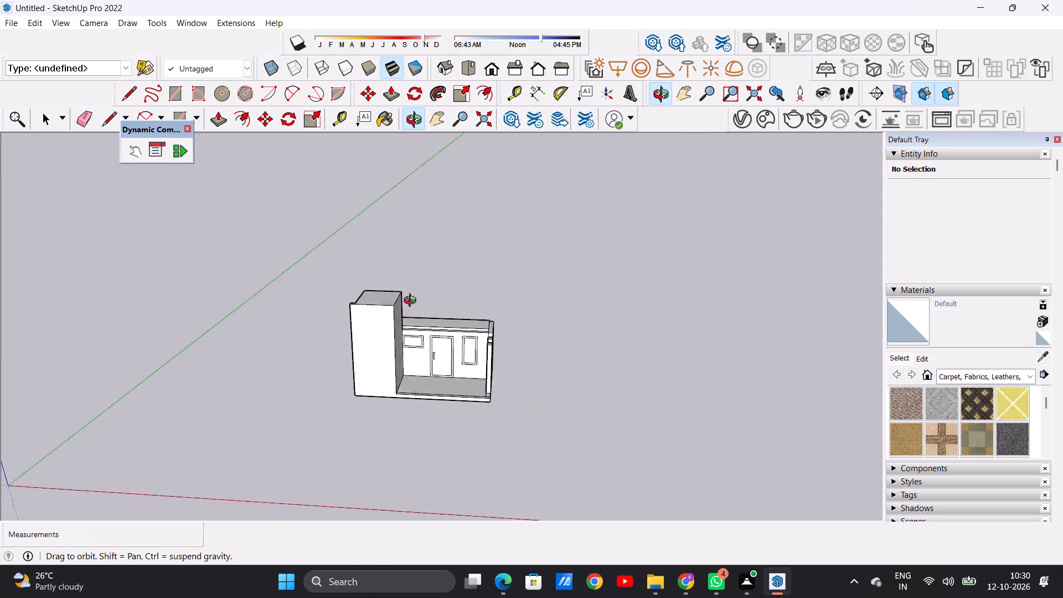
middle_click_drag(412, 302, 338, 283)
scroll(409, 347, "up", 5)
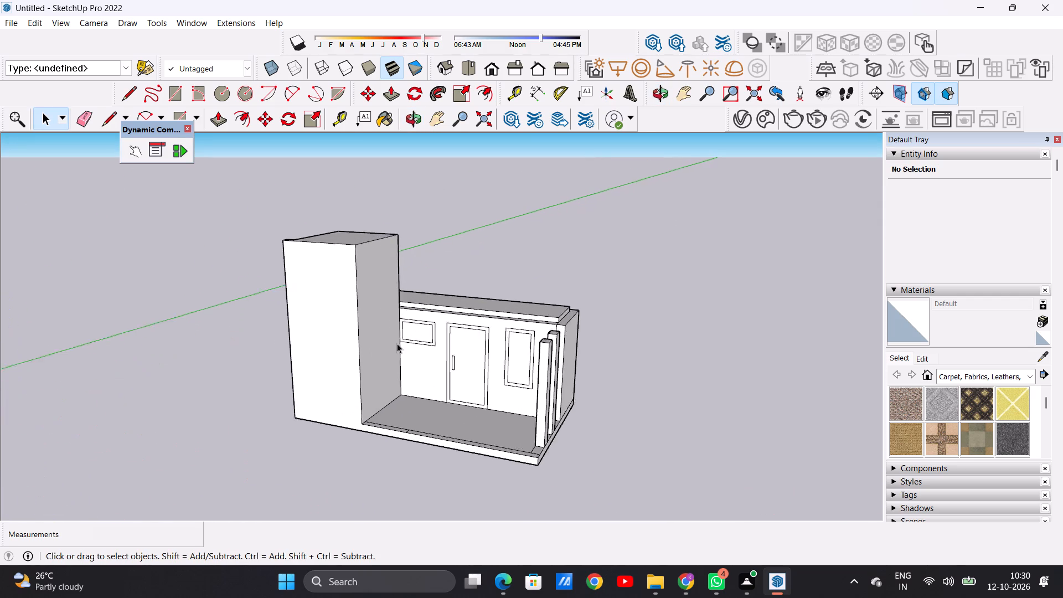
scroll(397, 343, "up", 2)
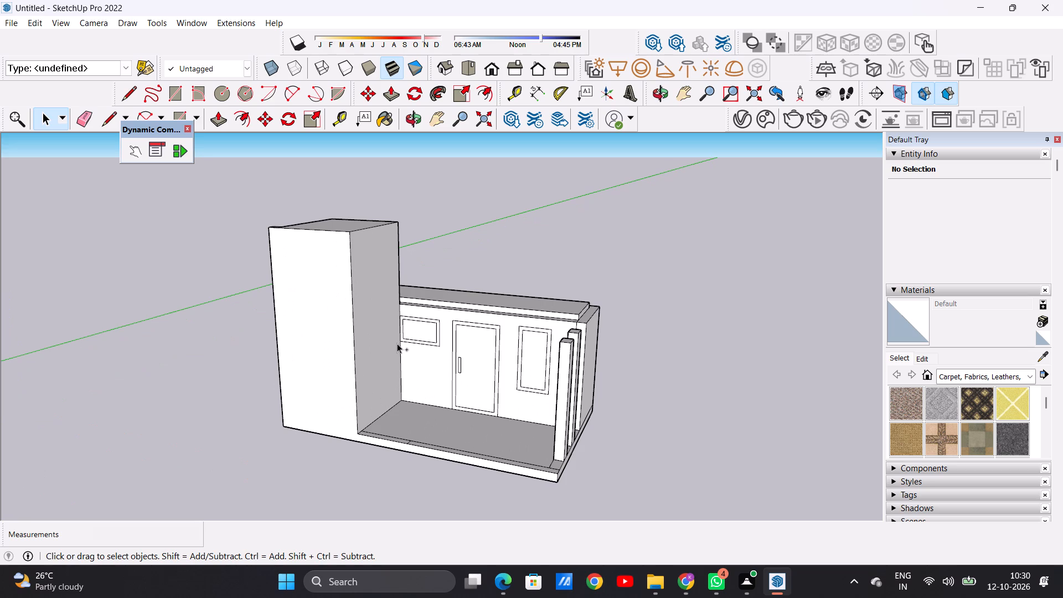
Undo the edge erasures, the roof slab, the copied face over the rear room and the tall block's thickening.
key("ctrl+z")
key("ctrl+z")
key("ctrl+z")
key("ctrl+z")
key("ctrl+z")
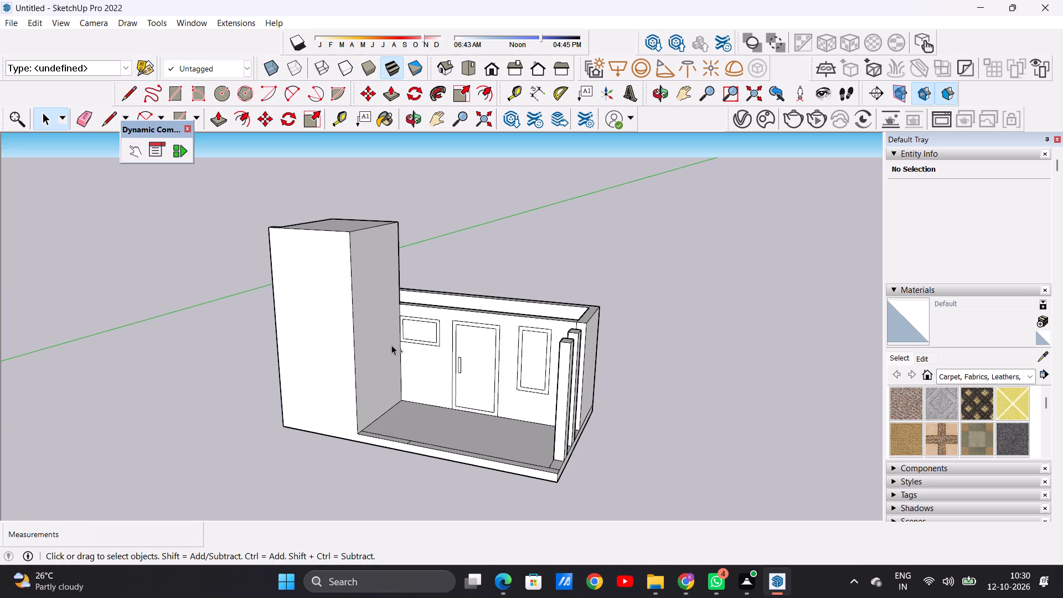
key("ctrl+z")
Copy the rear room's floor face with its edges straight up to the inner corner of the wall tops.
scroll(390, 348, "down", 2)
middle_click_drag(357, 363, 424, 428)
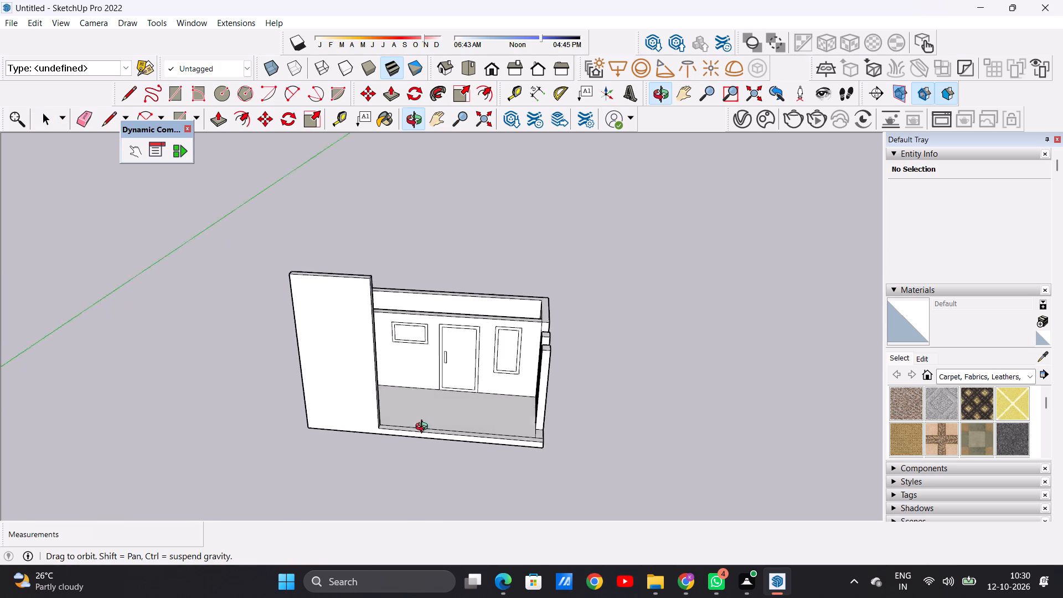
middle_click_drag(424, 428, 410, 445)
middle_click_drag(409, 378, 395, 482)
middle_click_drag(439, 338, 443, 443)
scroll(478, 339, "up", 10)
left_click(502, 321)
double_click(498, 320)
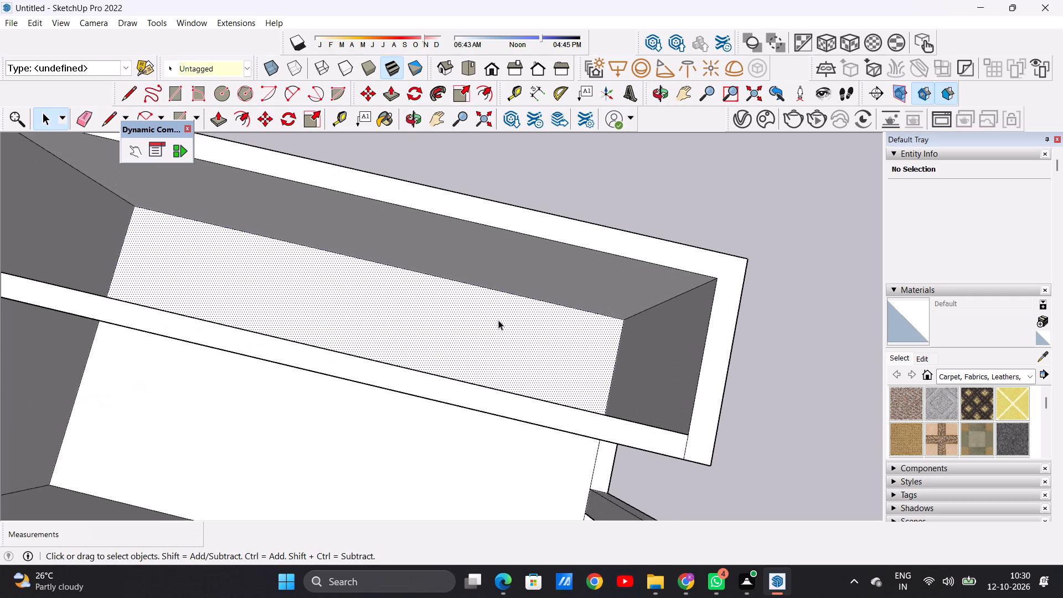
key("m")
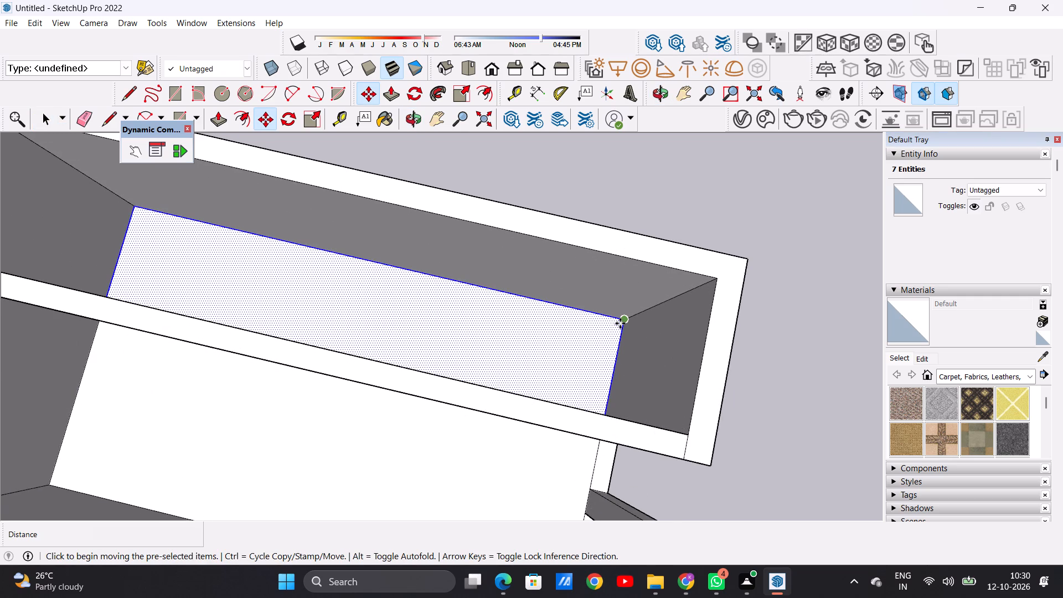
left_click(620, 323)
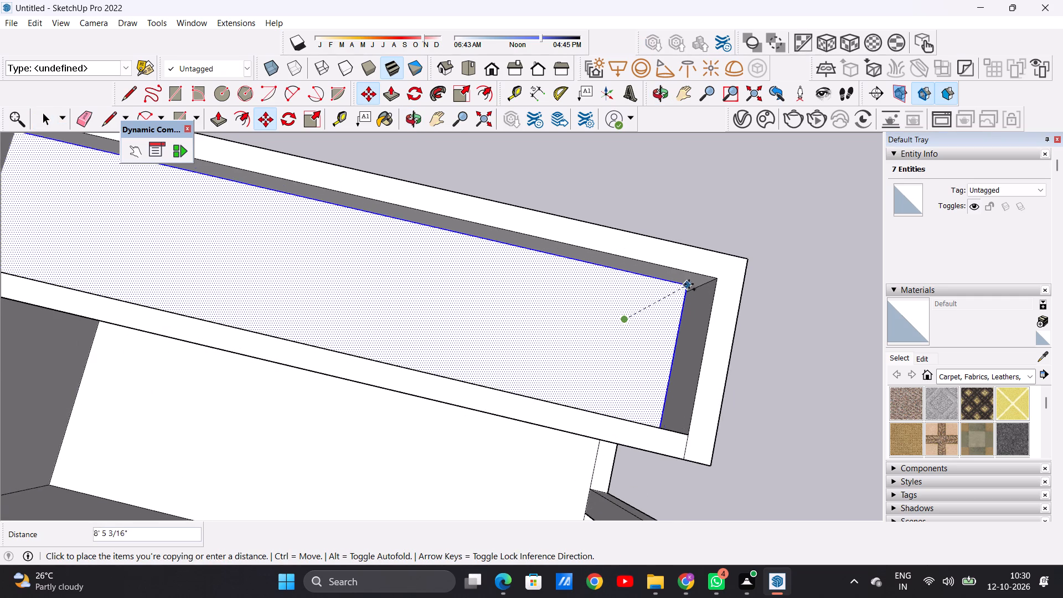
left_click(716, 283)
key("space")
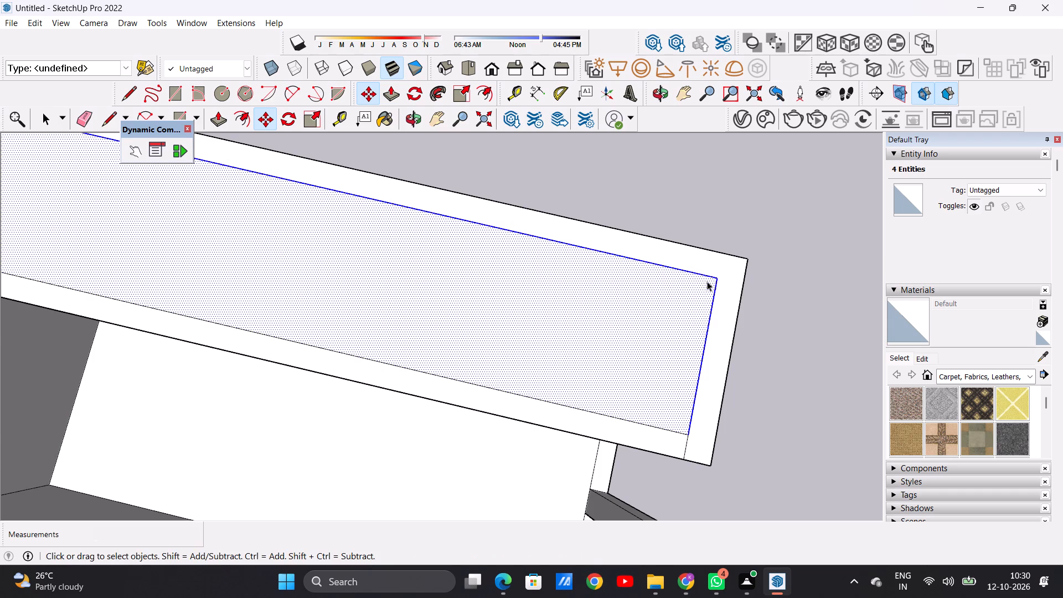
left_click(644, 202)
Push/Pull the roof face over the rear room up about 5 3/4" to form a slab.
scroll(451, 332, "down", 17)
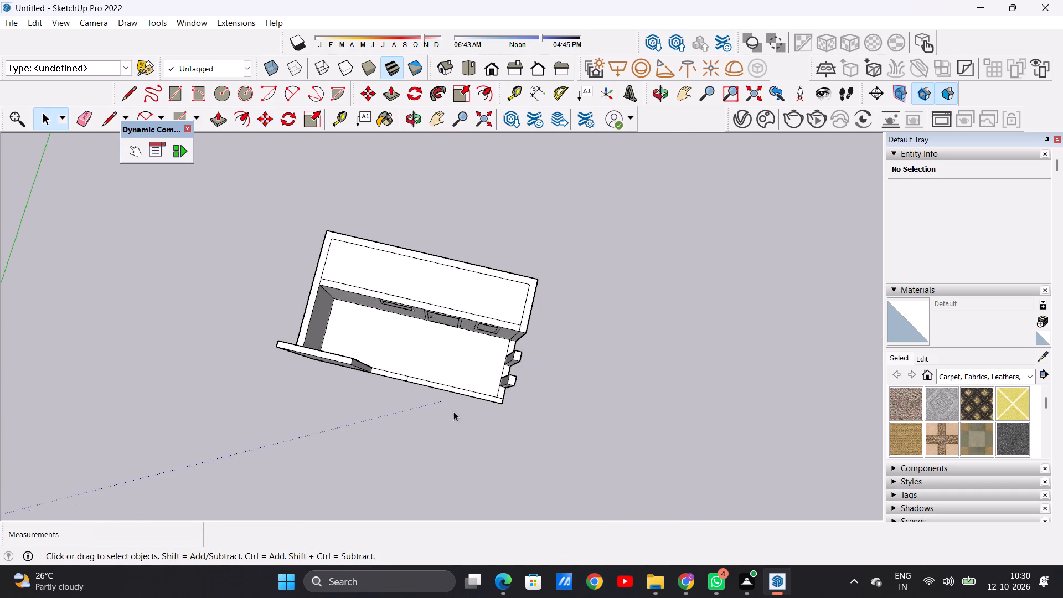
middle_click_drag(446, 405, 448, 219)
scroll(489, 270, "up", 8)
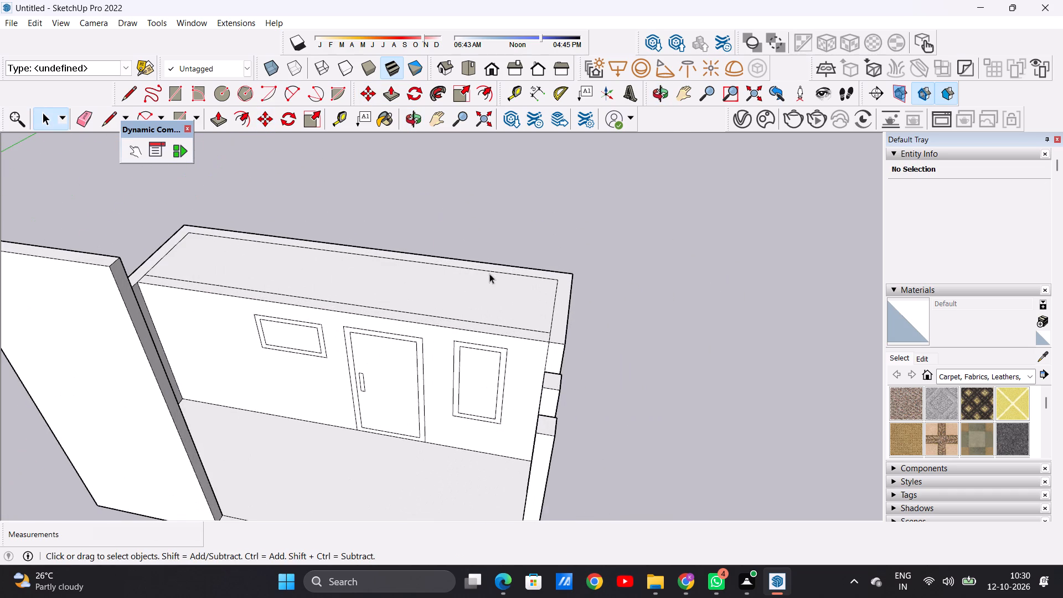
middle_click_drag(486, 370, 467, 437)
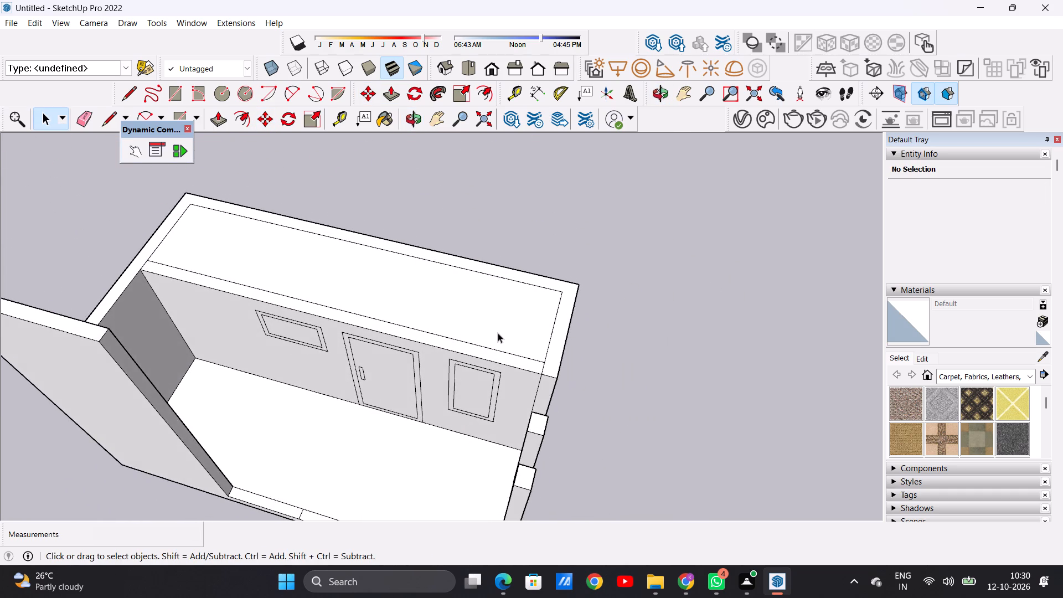
scroll(498, 333, "up", 5)
key("p")
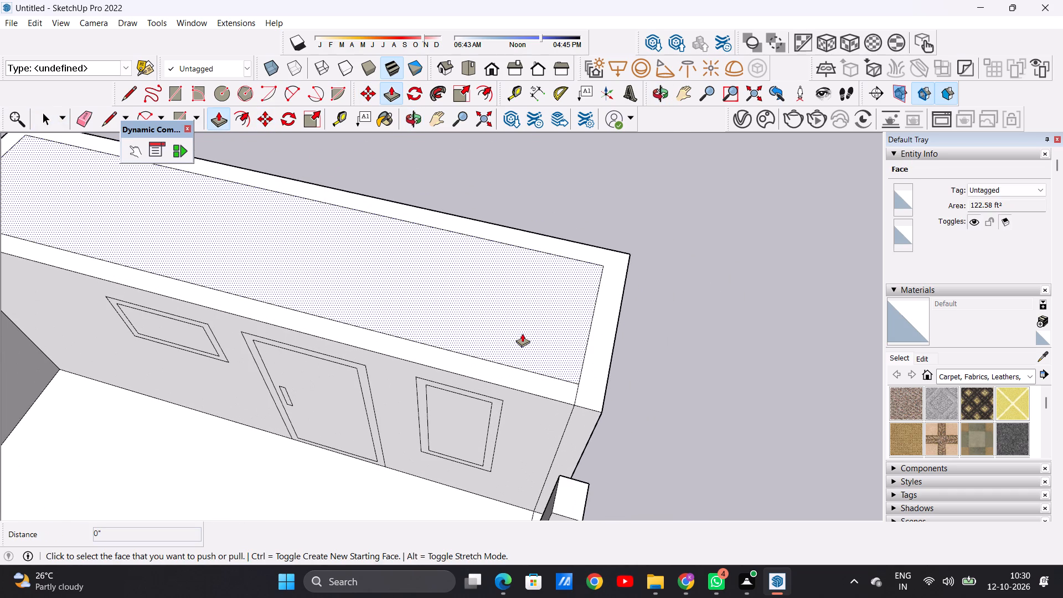
left_click(522, 333)
middle_click_drag(535, 327, 553, 241)
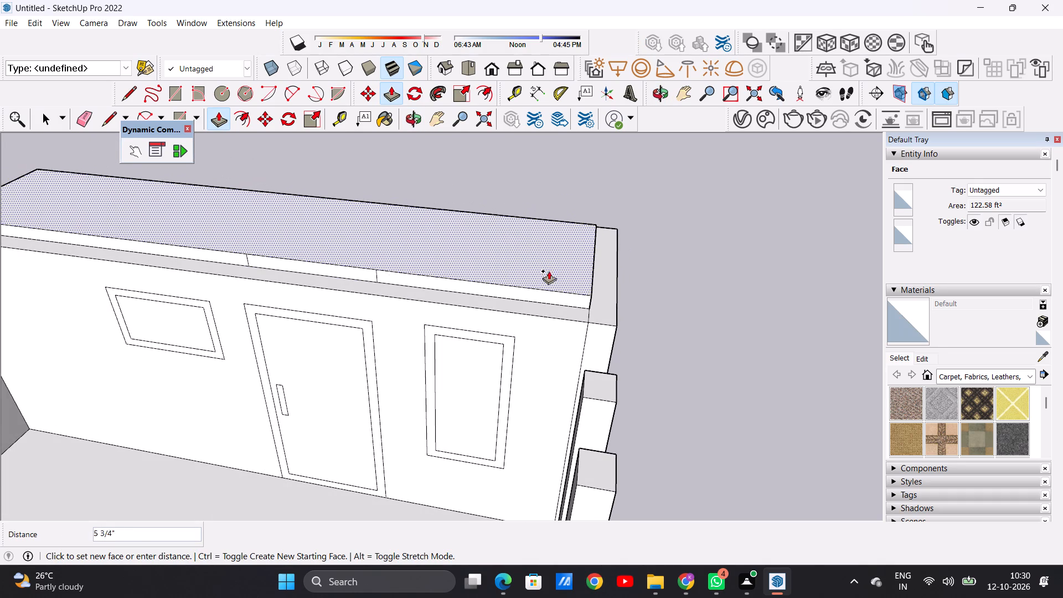
left_click(549, 267)
key("space")
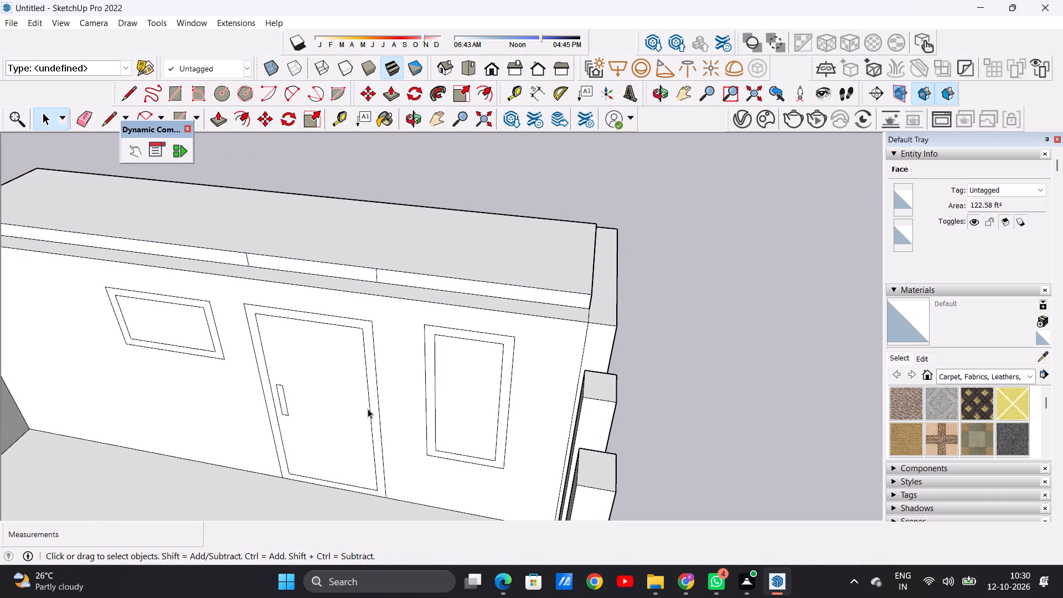
Erase the two short vertical edges dividing the roof slab's front face above the door partition.
middle_click_drag(375, 408, 442, 323)
scroll(432, 370, "down", 6)
scroll(375, 289, "up", 1)
scroll(375, 289, "down", 1)
scroll(375, 289, "up", 6)
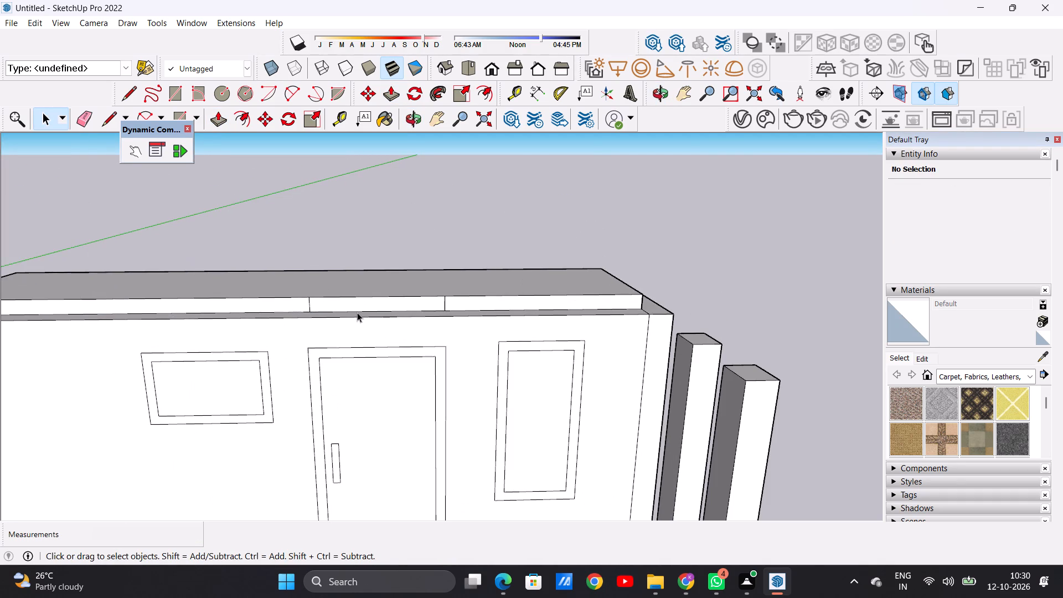
key("e")
scroll(344, 306, "up", 7)
left_click_drag(269, 309, 296, 308)
left_click_drag(559, 303, 537, 305)
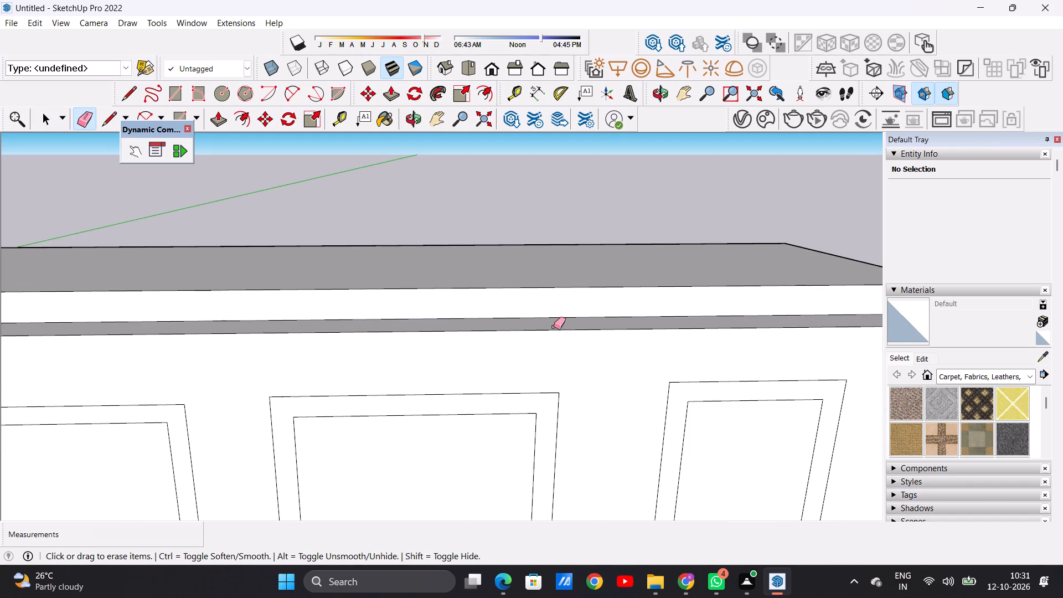
key("space")
Push/Pull the roof slab's front face forward about 7' 1 1/2" over the open front area, as far as the outer column.
scroll(561, 400, "down", 20)
middle_click_drag(517, 430, 497, 391)
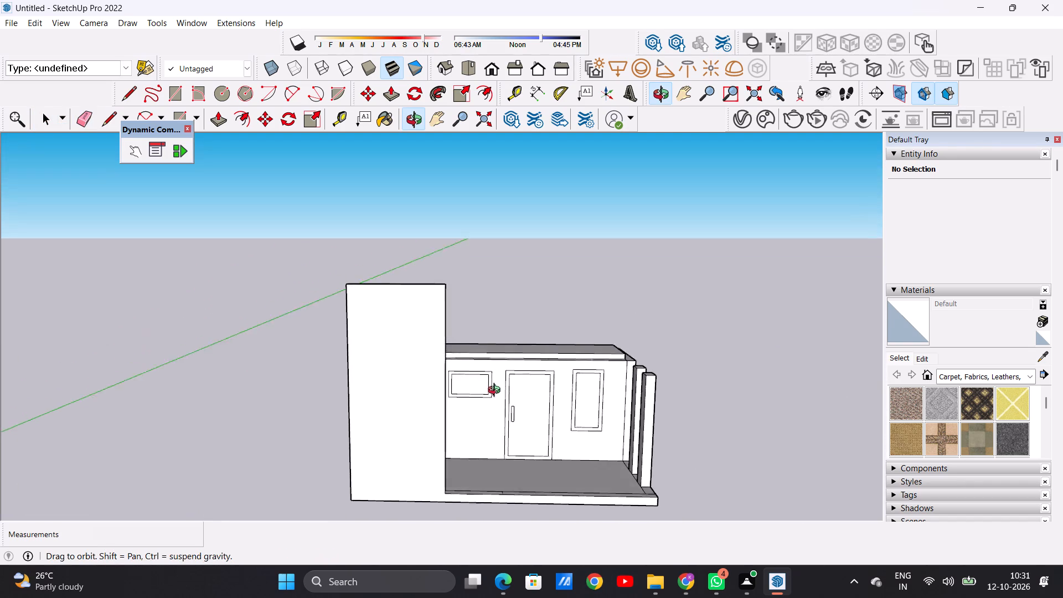
middle_click_drag(497, 391, 494, 377)
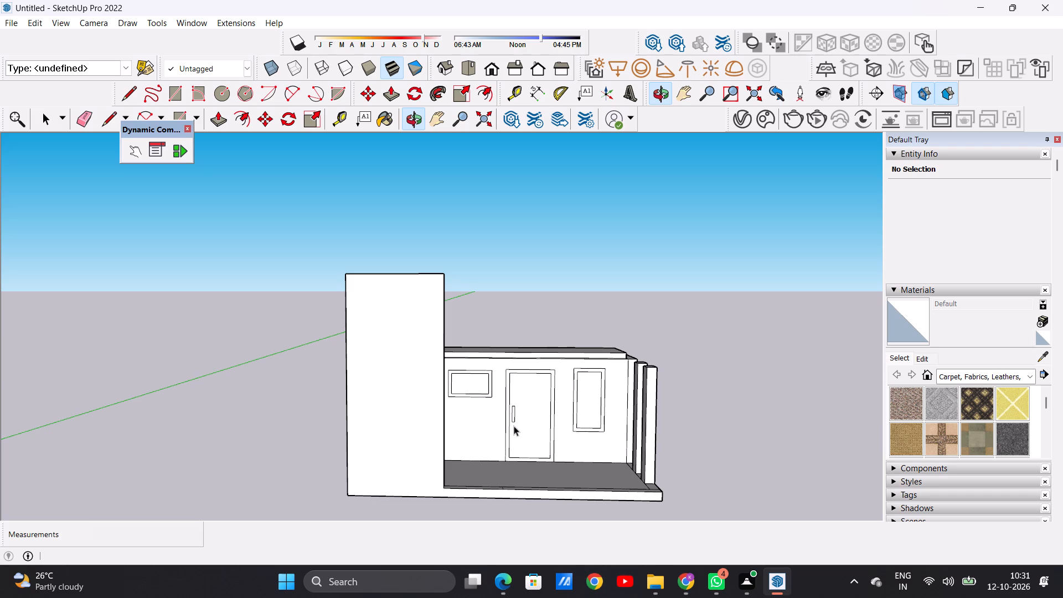
scroll(469, 426, "down", 4)
middle_click_drag(552, 430, 538, 429)
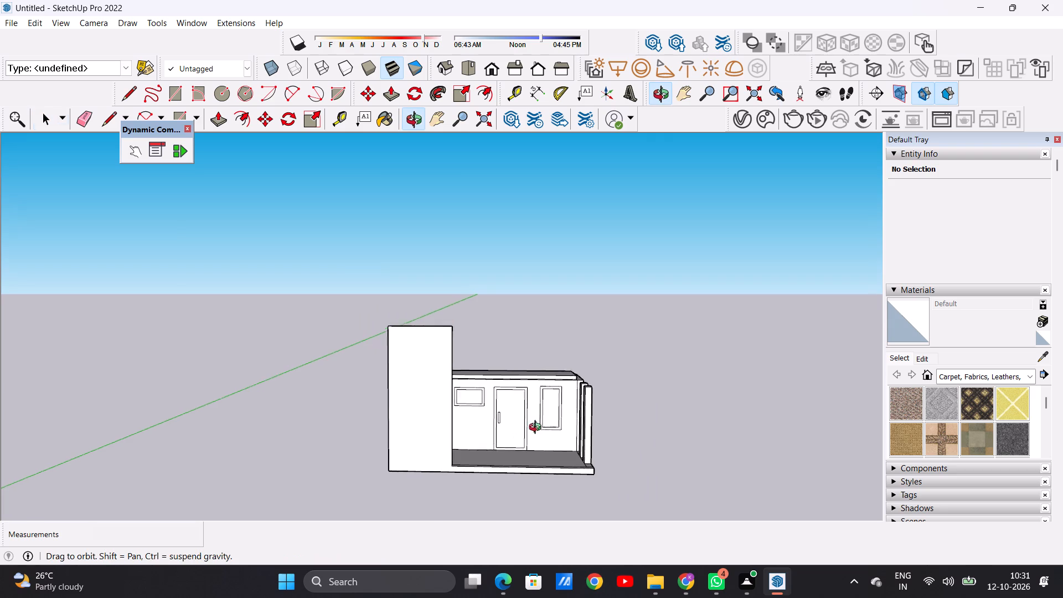
middle_click_drag(538, 429, 445, 509)
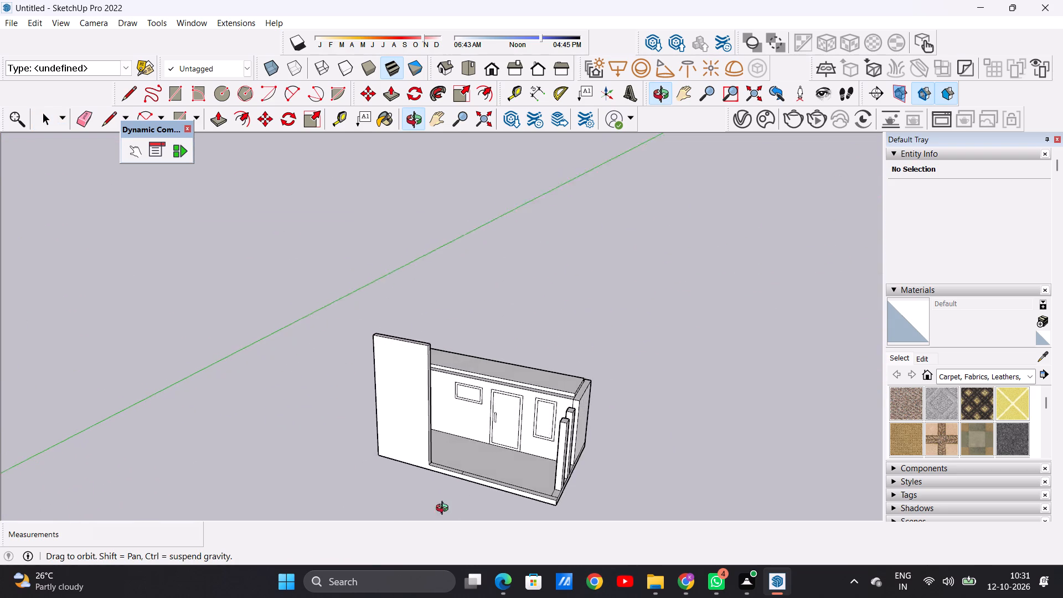
middle_click_drag(445, 509, 441, 509)
scroll(555, 385, "up", 7)
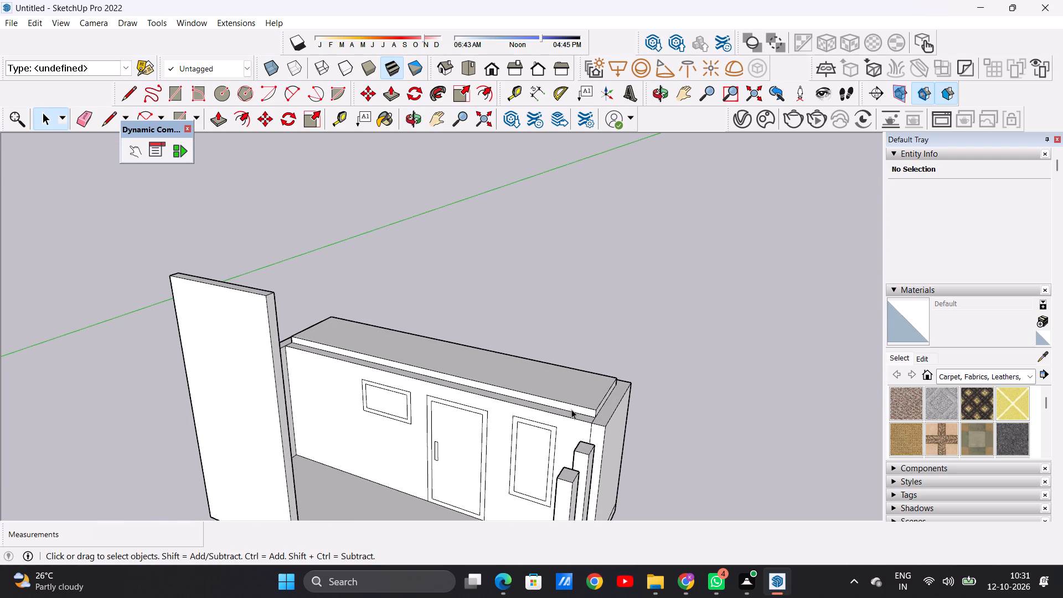
scroll(571, 409, "up", 1)
key("p")
scroll(575, 406, "up", 1)
scroll(575, 406, "down", 1)
scroll(575, 406, "up", 6)
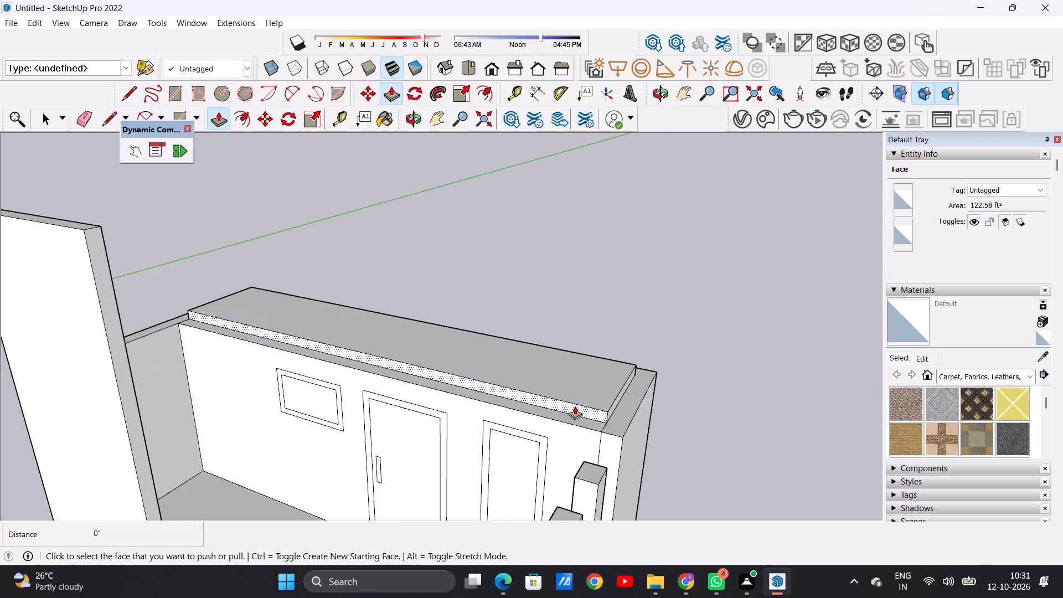
scroll(575, 406, "up", 3)
left_click(591, 410)
scroll(557, 422, "down", 10)
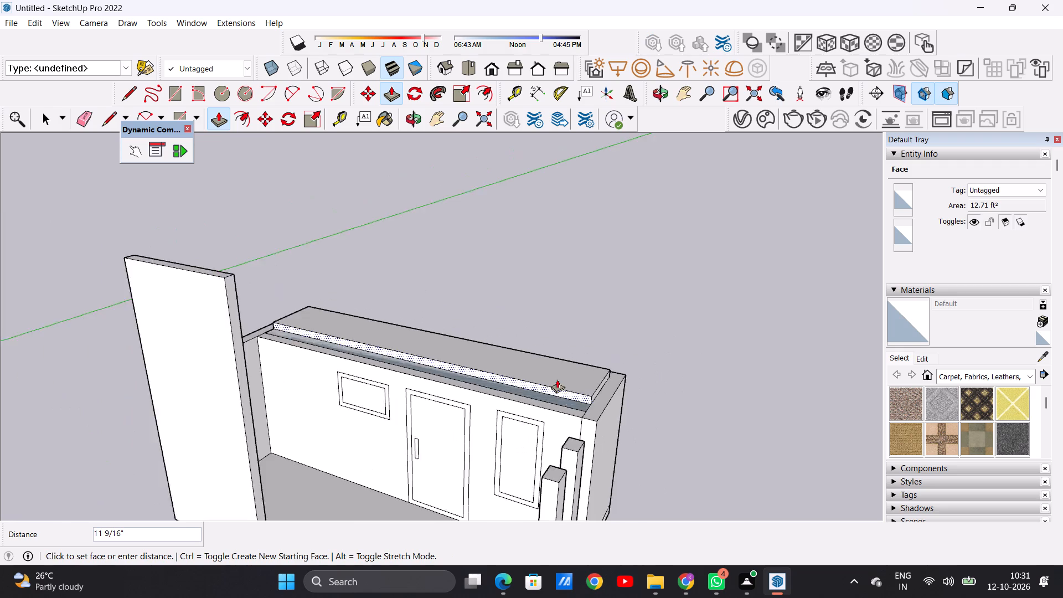
scroll(557, 379, "down", 3)
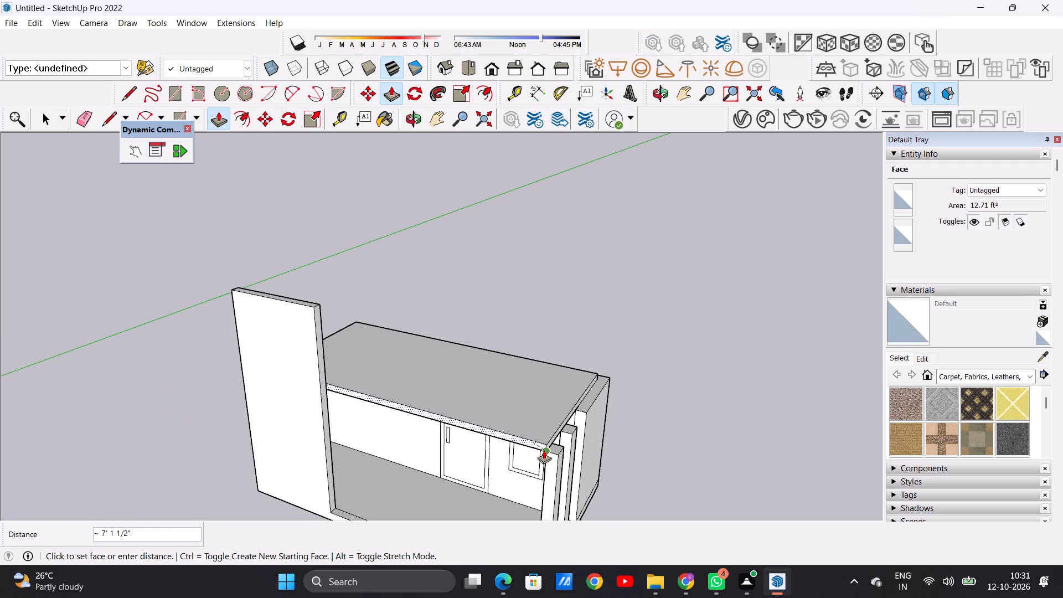
left_click(544, 450)
key("space")
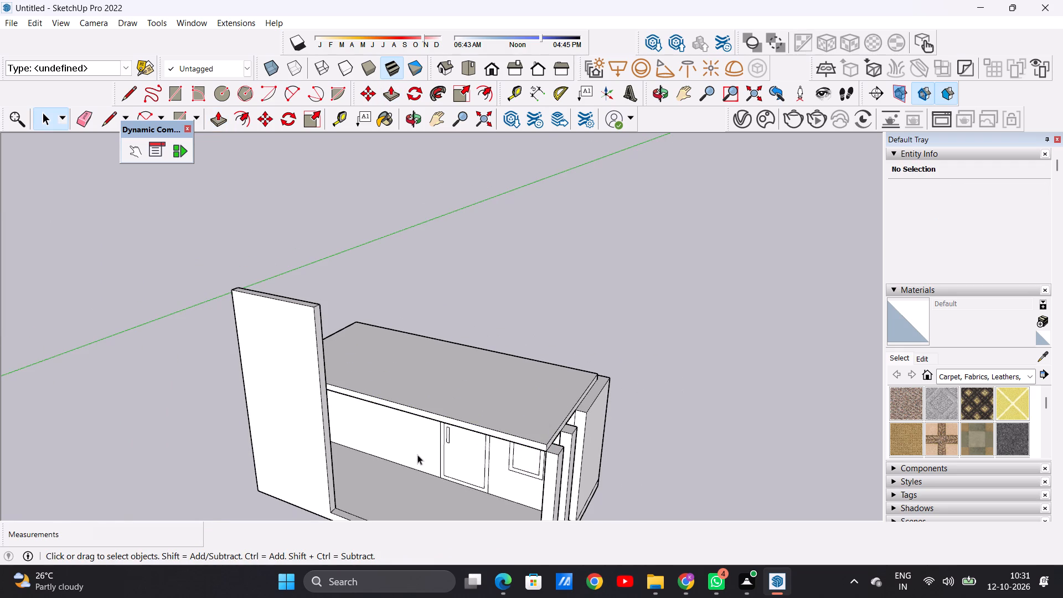
Examine the building with its extended roof from the front, from above, and from the side and rear.
middle_click_drag(413, 452, 447, 410)
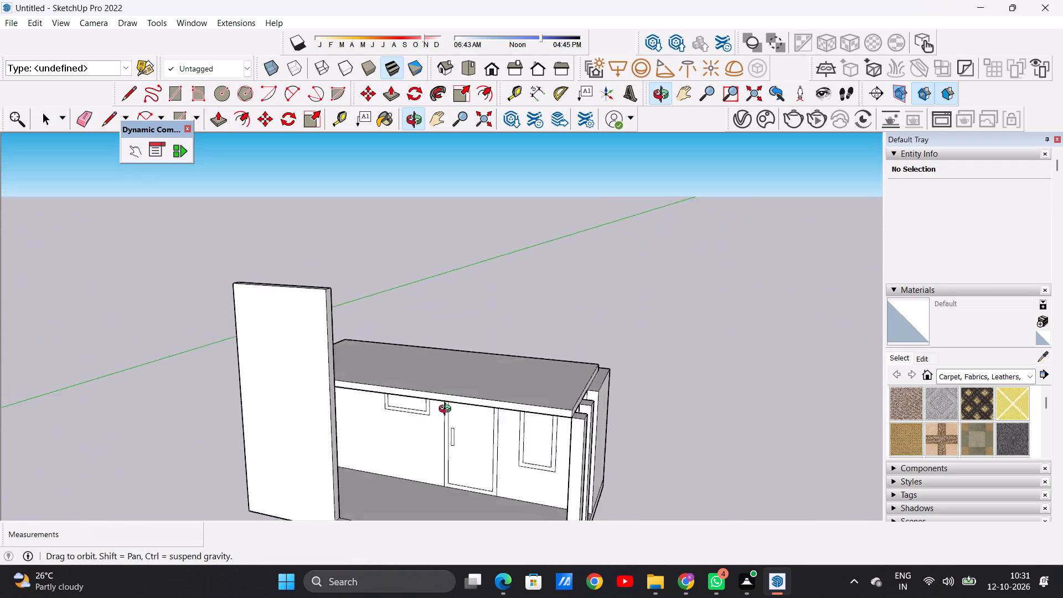
middle_click_drag(447, 410, 509, 400)
scroll(486, 377, "down", 9)
scroll(498, 362, "up", 1)
scroll(499, 362, "down", 1)
scroll(544, 443, "up", 2)
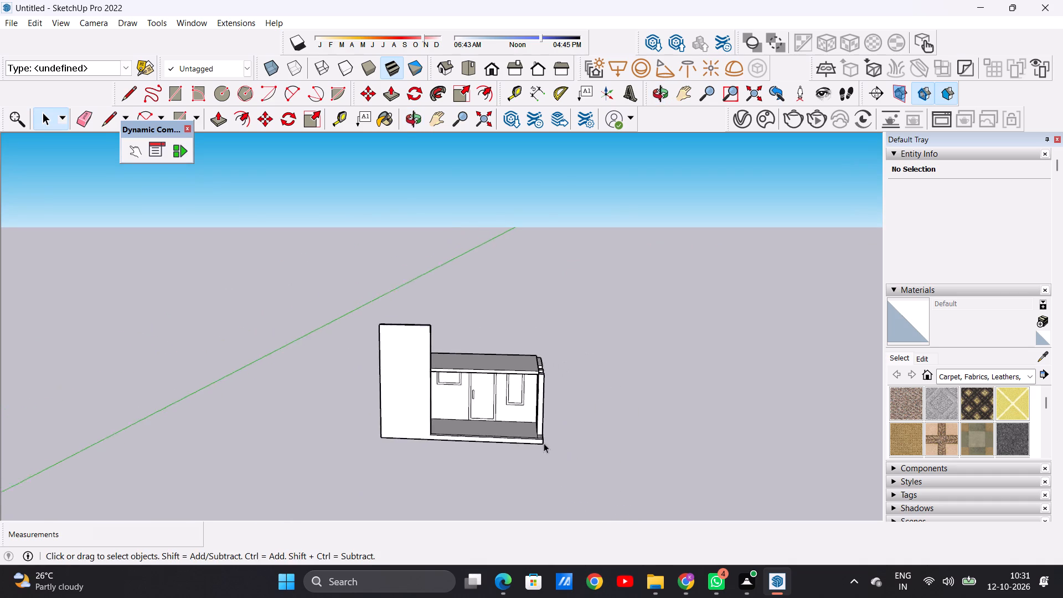
scroll(544, 443, "up", 12)
middle_click_drag(446, 332, 445, 460)
scroll(430, 393, "down", 3)
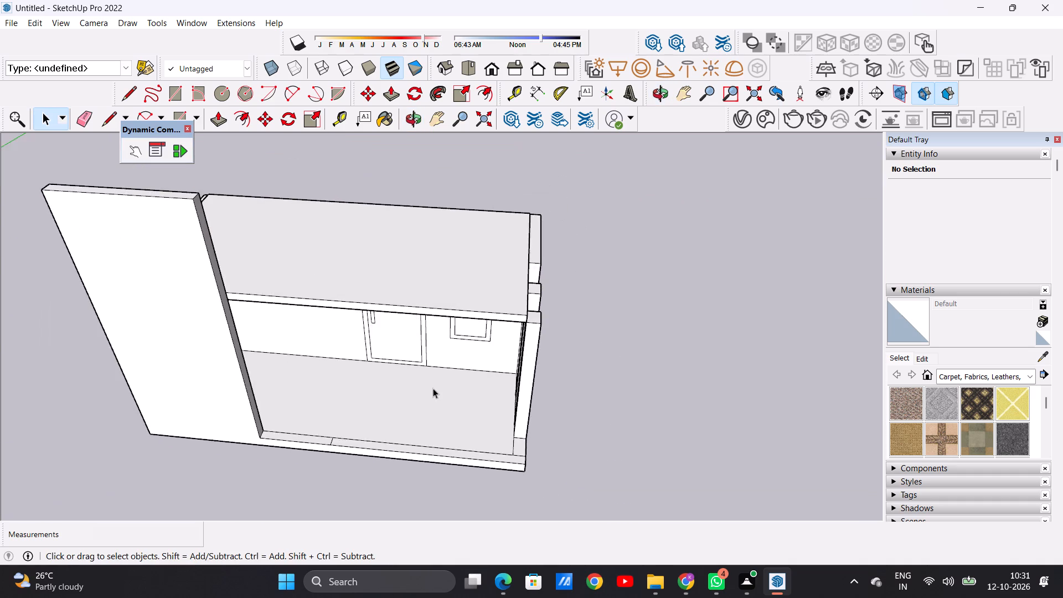
scroll(433, 388, "down", 7)
middle_click_drag(275, 353, 592, 312)
middle_click_drag(478, 396, 620, 397)
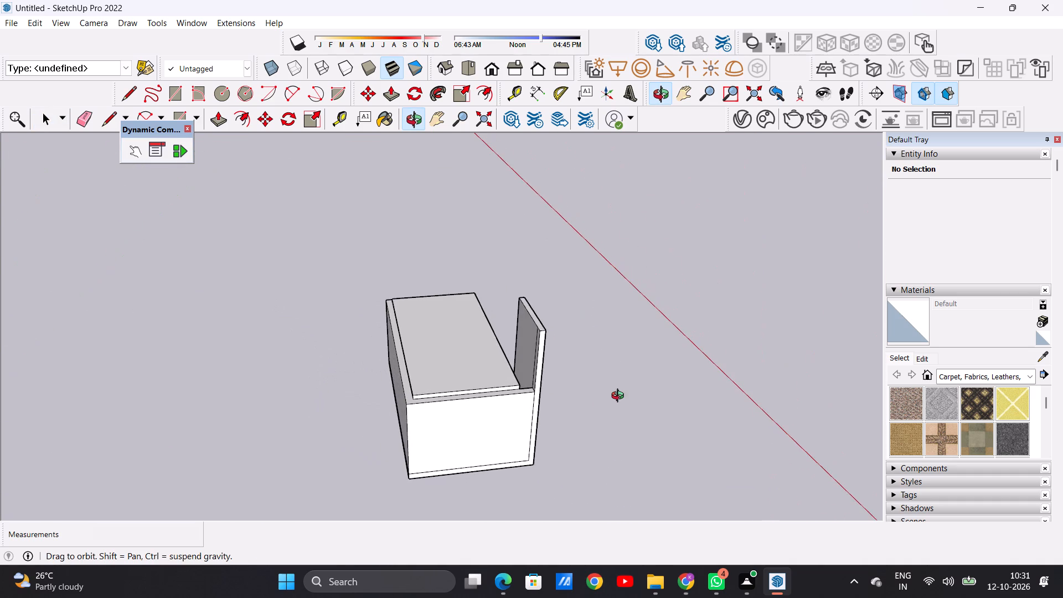
middle_click_drag(620, 397, 594, 416)
scroll(479, 404, "up", 12)
middle_click_drag(596, 368, 269, 370)
middle_click_drag(461, 380, 384, 378)
scroll(416, 366, "down", 7)
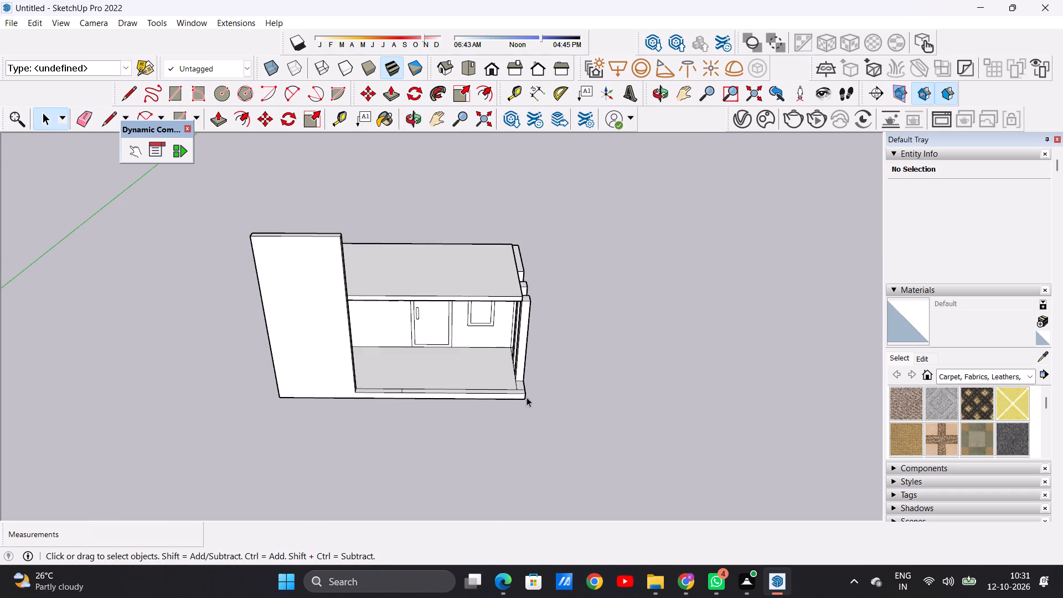
Draw a line about 7 13/16" long across the front base strip, from the floor's inner corner by the columns to the outer edge.
scroll(544, 408, "up", 2)
scroll(544, 408, "down", 1)
scroll(544, 408, "up", 10)
middle_click_drag(487, 355, 492, 462)
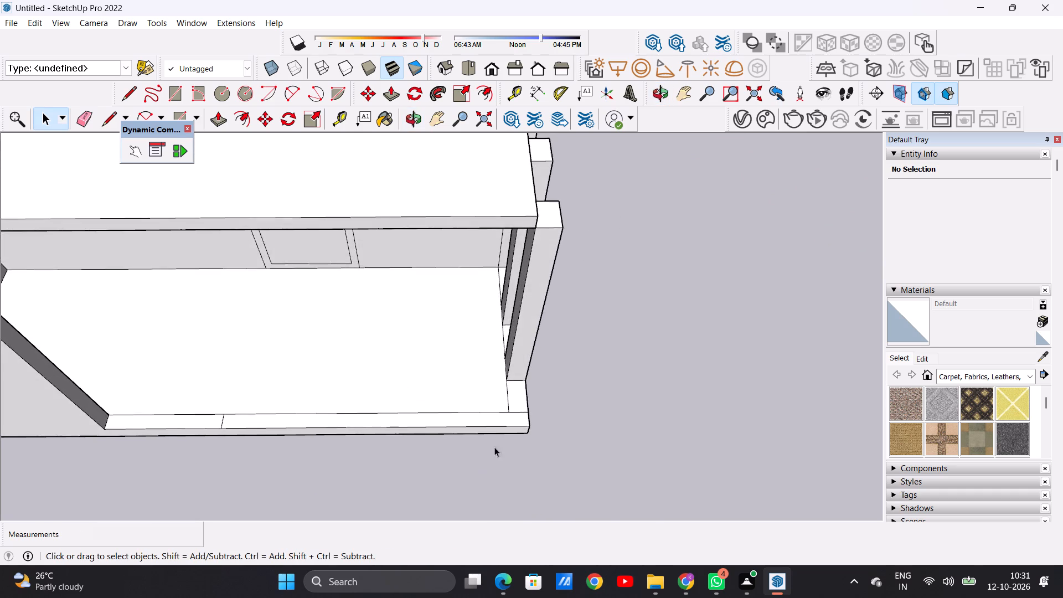
scroll(497, 438, "down", 10)
scroll(498, 435, "up", 7)
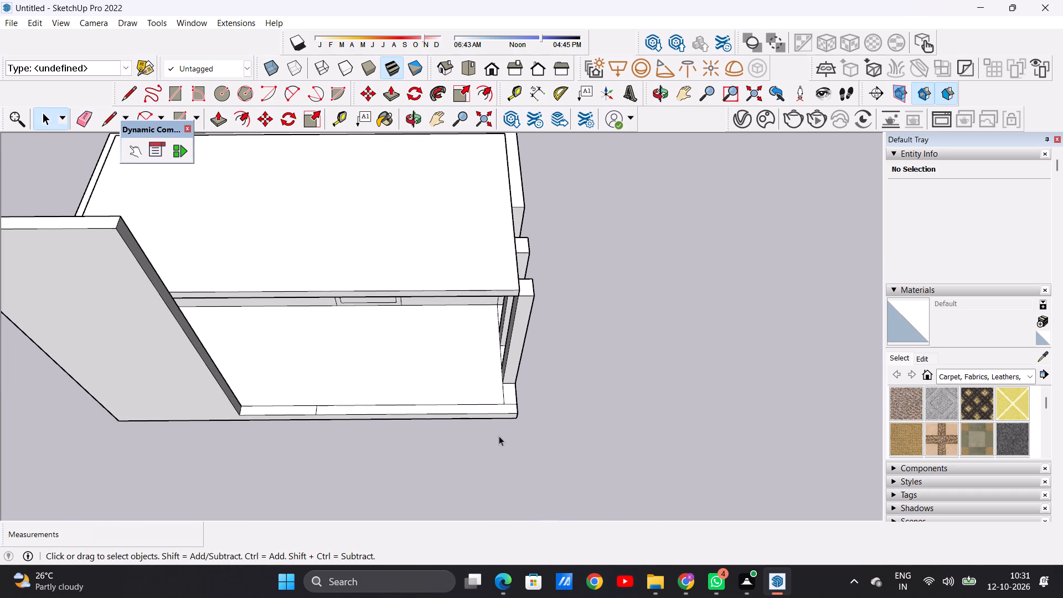
key("l")
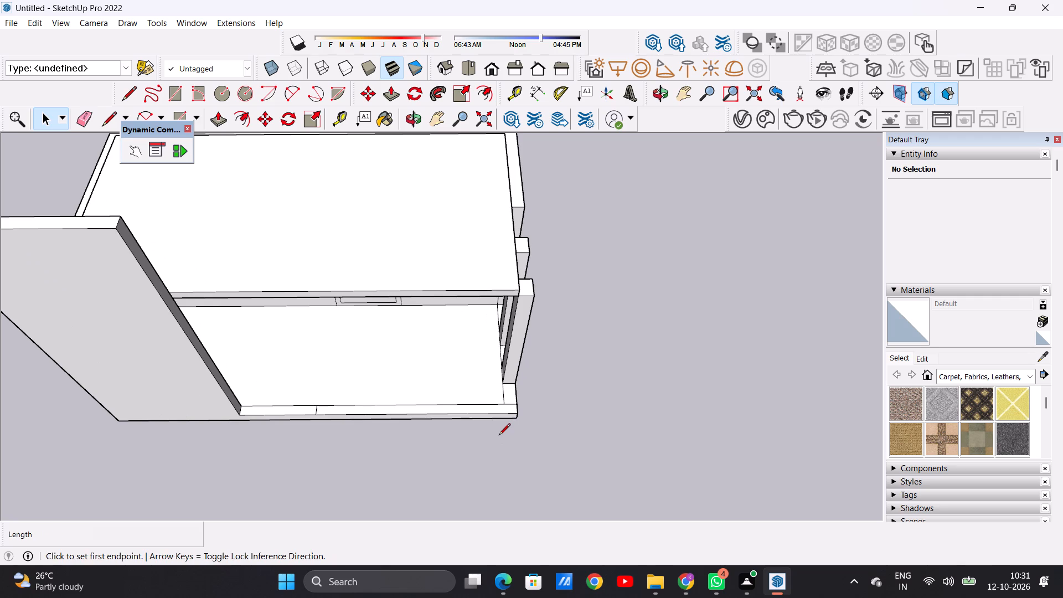
scroll(490, 435, "up", 12)
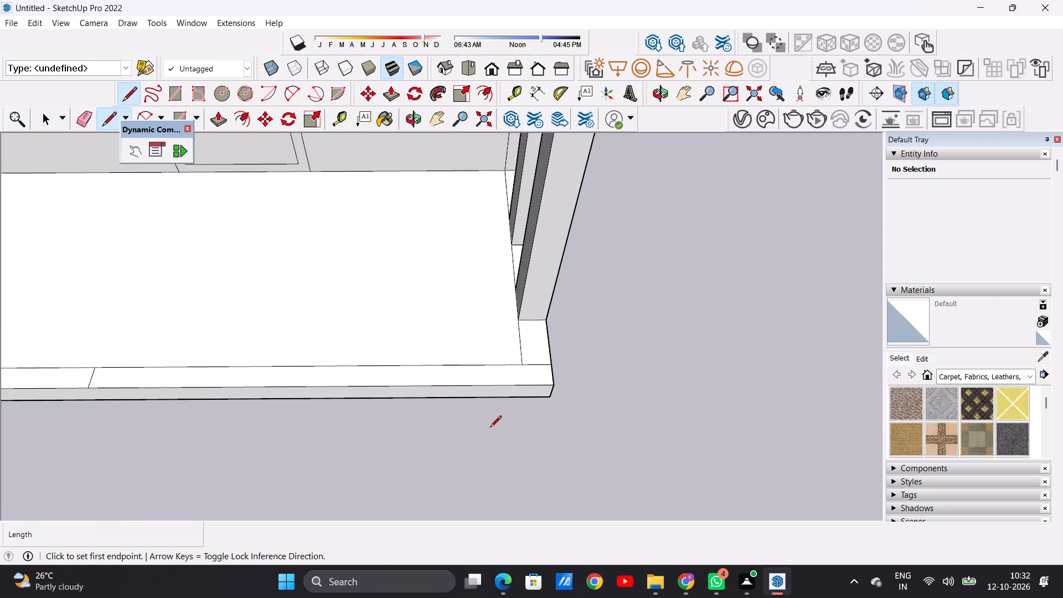
scroll(490, 428, "up", 4)
left_click(533, 345)
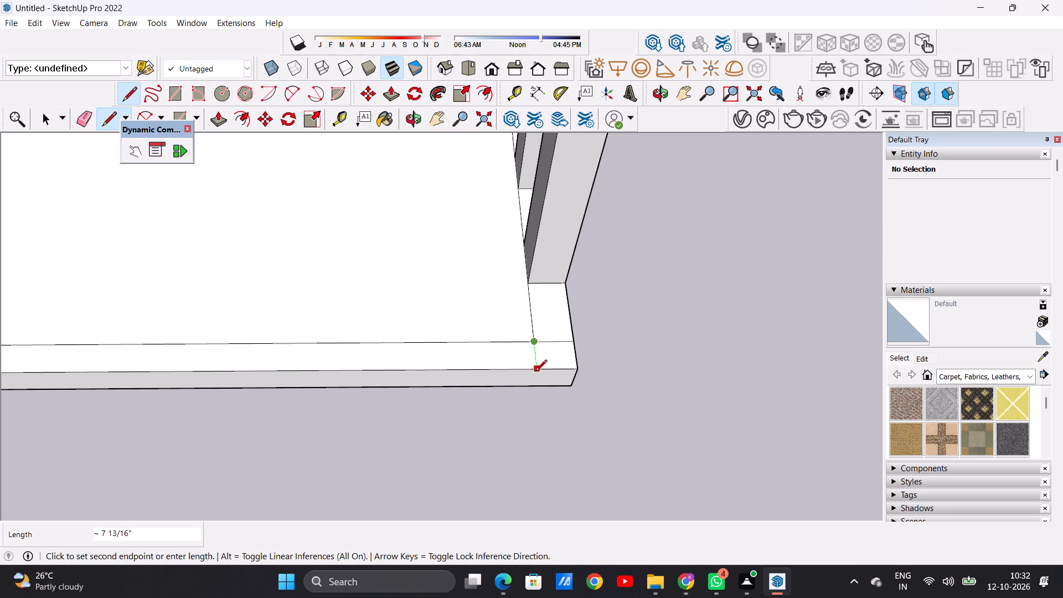
left_click(535, 372)
key("space")
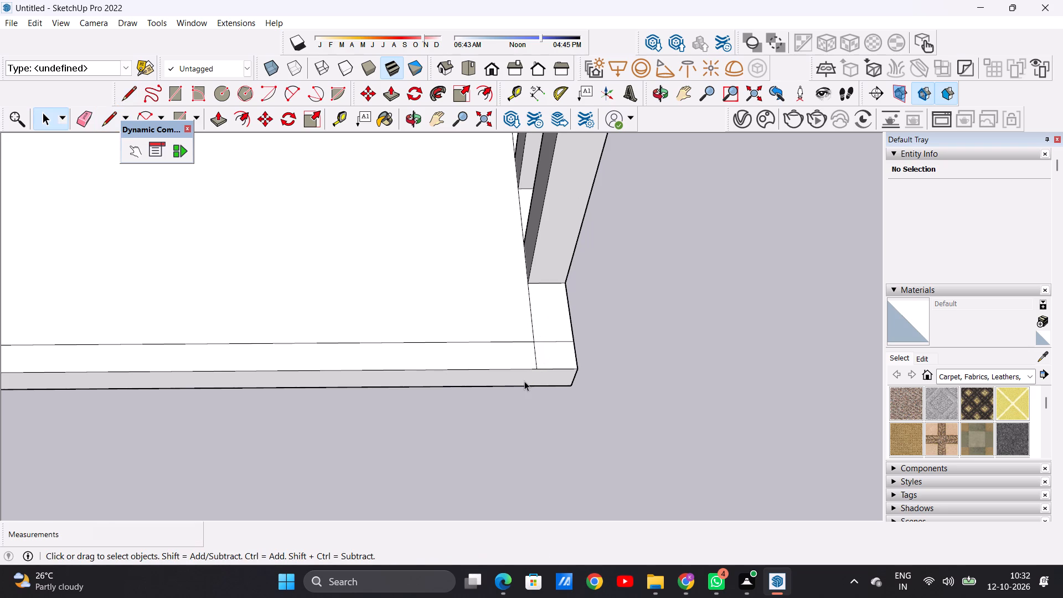
Push/Pull the small corner face at the front end of the column row up 10' to form another column.
key("p")
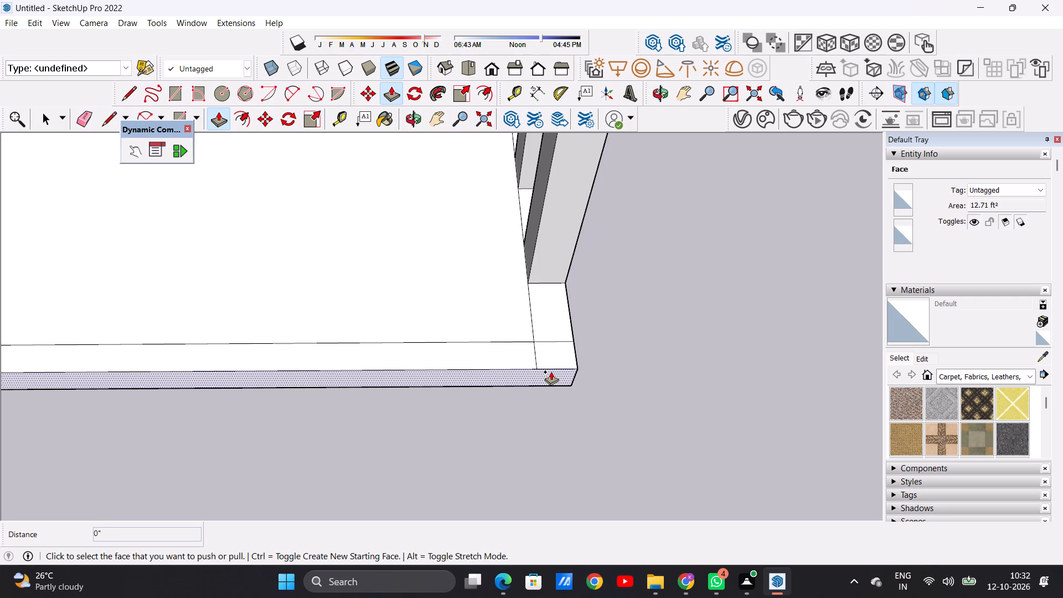
left_click(554, 347)
scroll(556, 293, "down", 5)
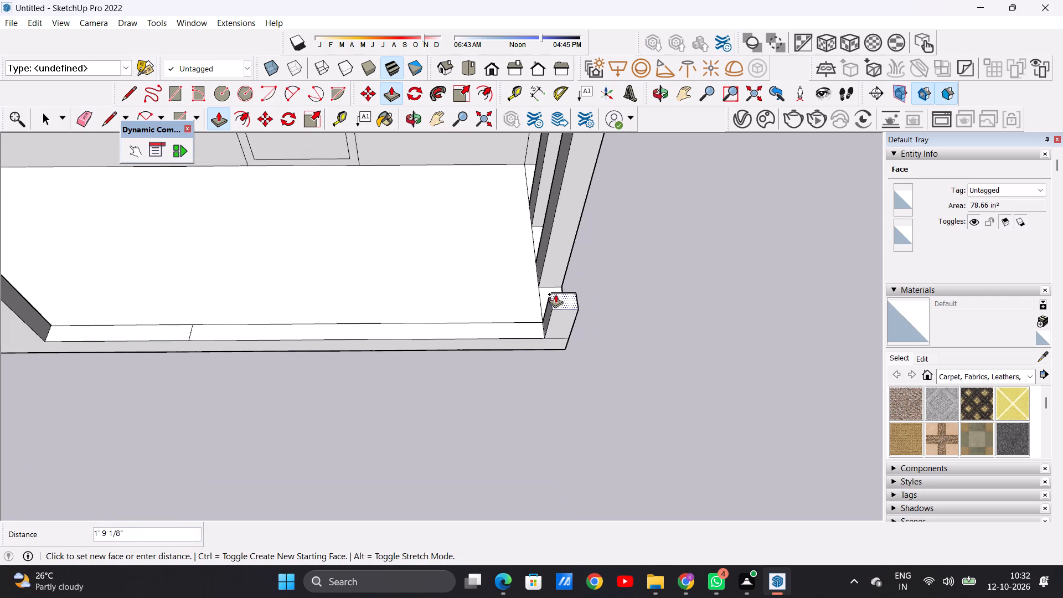
scroll(555, 294, "down", 13)
middle_click_drag(588, 239, 423, 209)
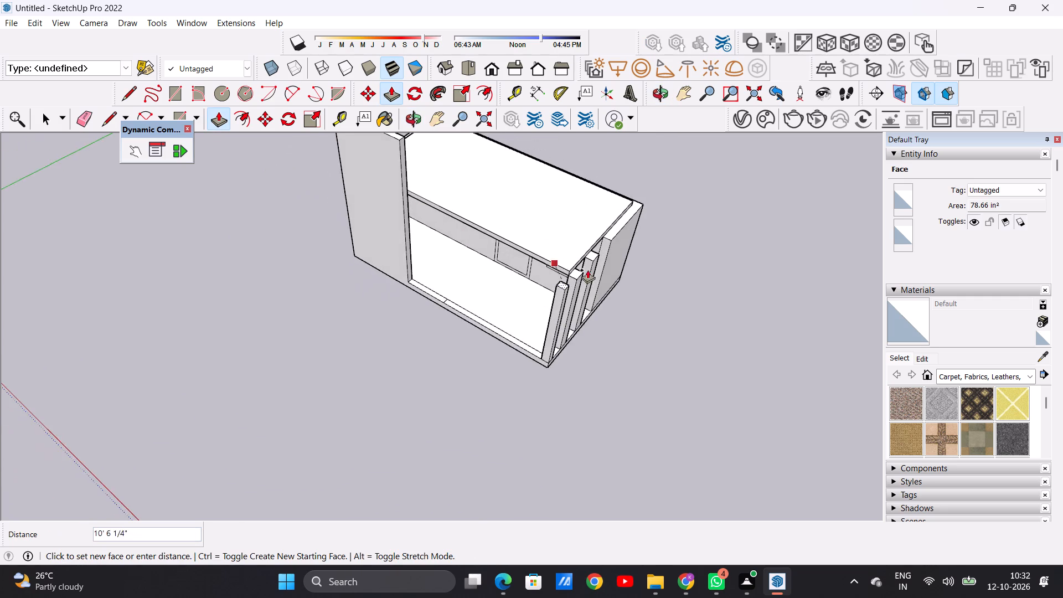
scroll(597, 270, "up", 3)
scroll(597, 270, "down", 1)
scroll(596, 272, "up", 9)
scroll(569, 281, "down", 1)
scroll(569, 281, "up", 1)
left_click(558, 288)
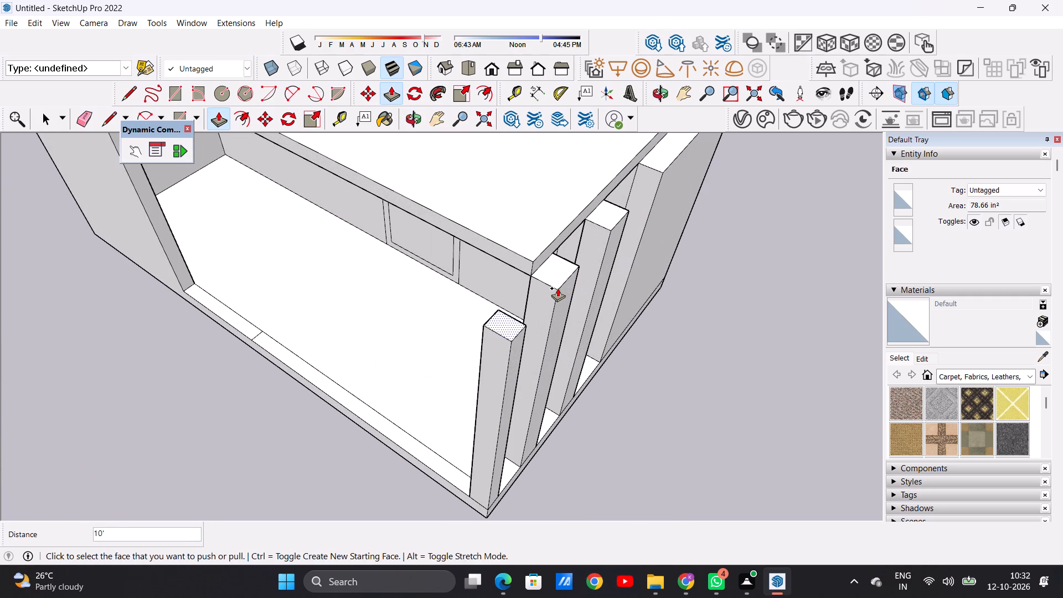
key("space")
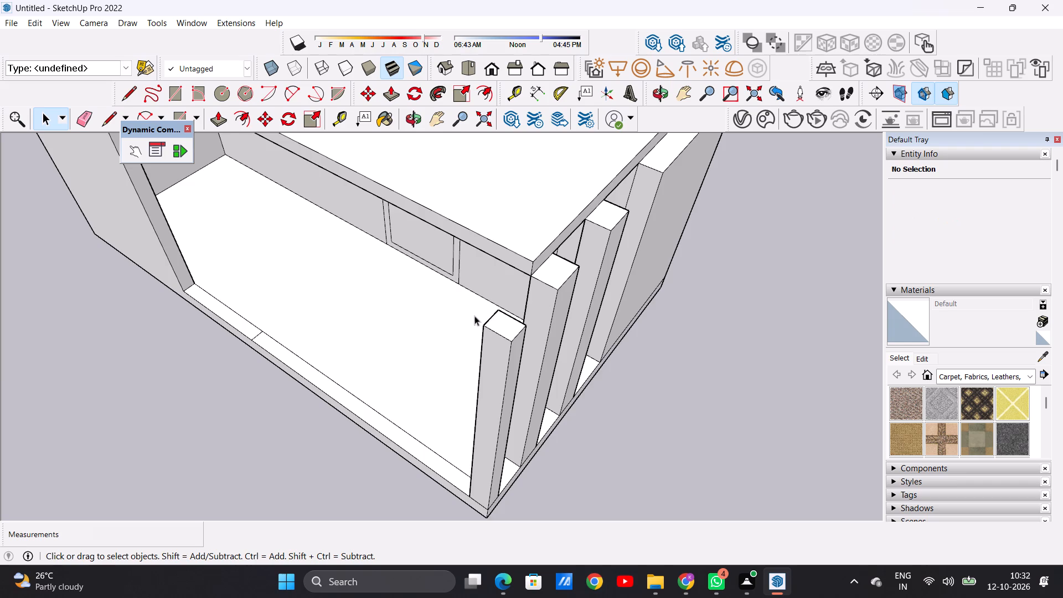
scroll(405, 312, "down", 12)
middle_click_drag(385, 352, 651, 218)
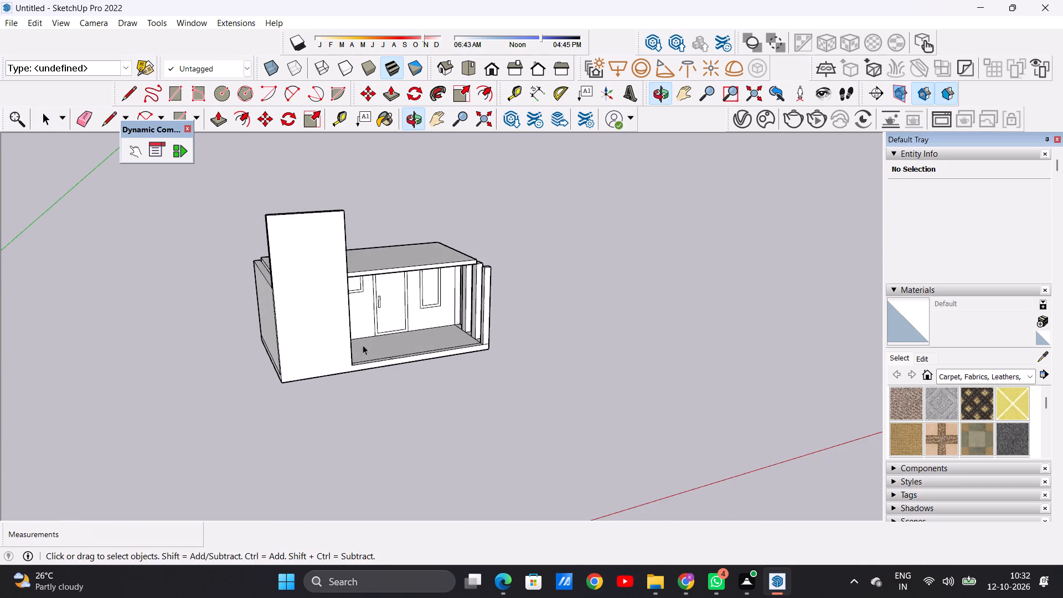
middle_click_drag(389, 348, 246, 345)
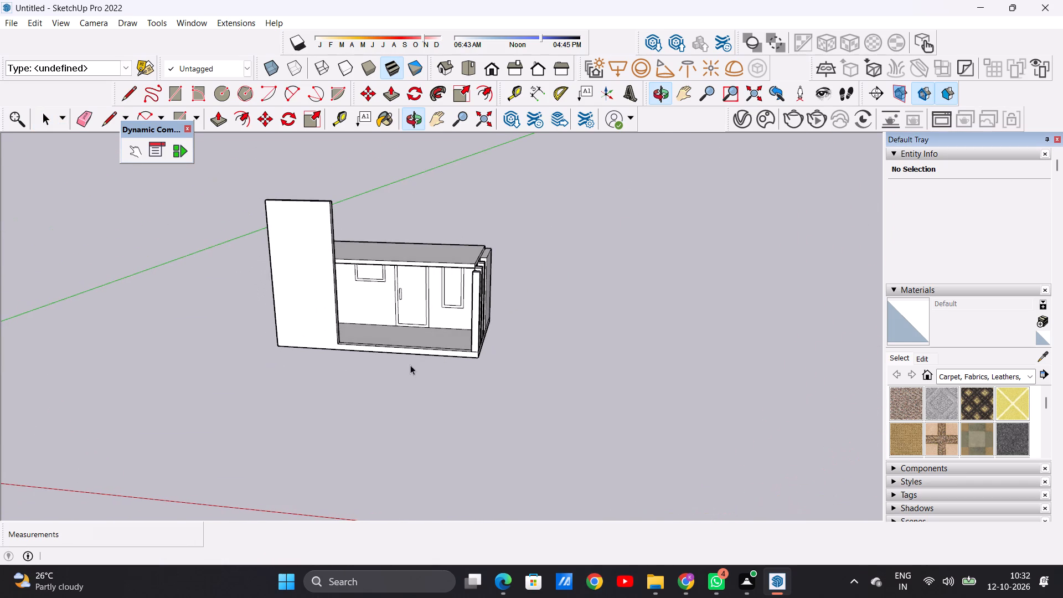
Erase the short stray line crossing the front base strip of the open porch.
middle_click_drag(430, 278, 432, 293)
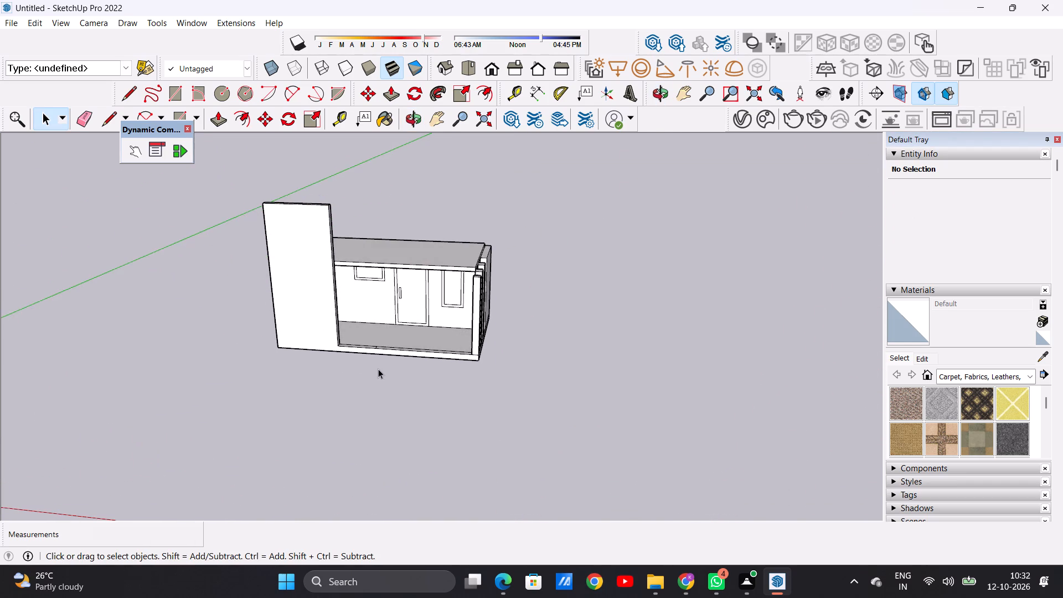
scroll(378, 369, "up", 8)
scroll(394, 374, "down", 5)
middle_click_drag(380, 380, 383, 361)
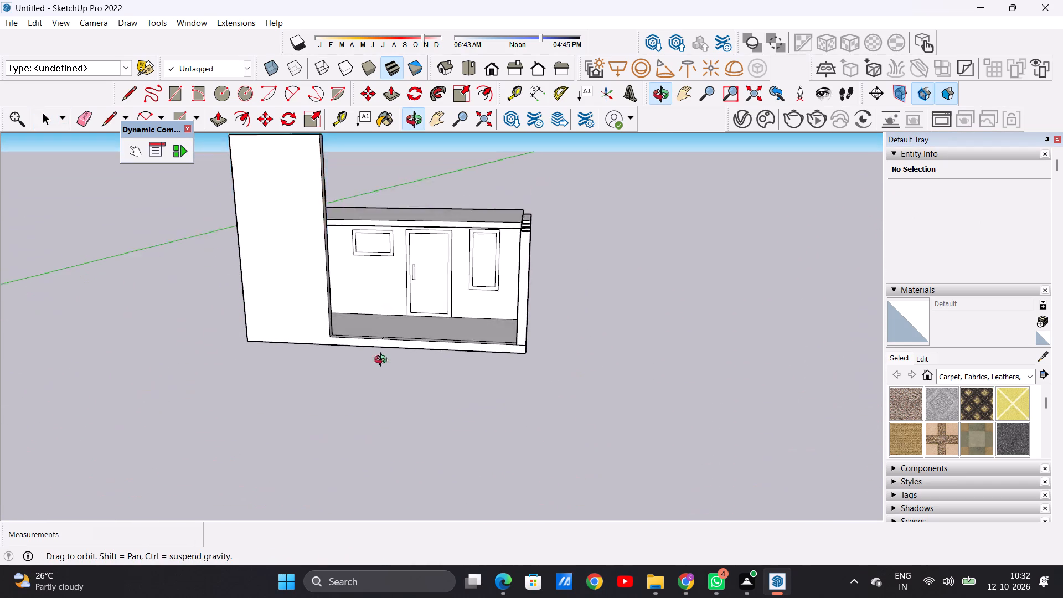
middle_click_drag(383, 361, 420, 468)
scroll(400, 410, "up", 5)
scroll(400, 409, "down", 1)
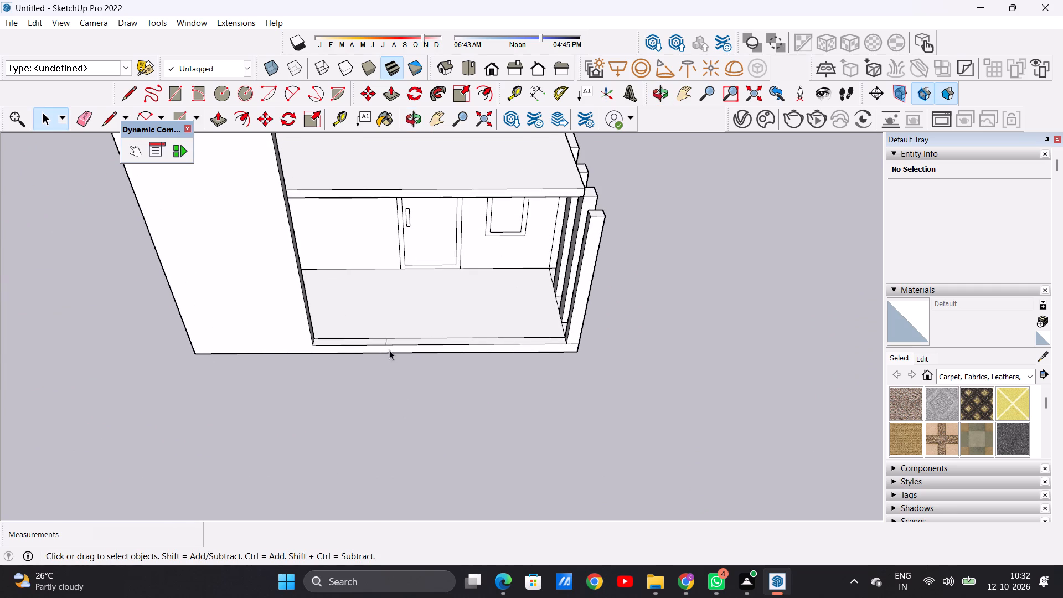
scroll(389, 350, "up", 7)
key("e")
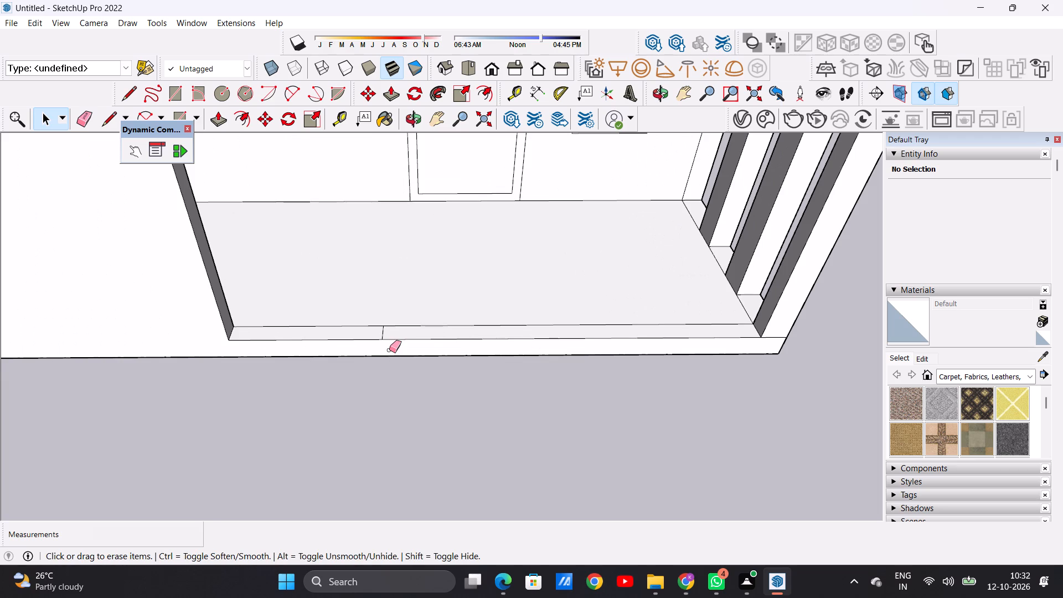
scroll(365, 363, "up", 11)
left_click_drag(391, 313, 380, 310)
key("space")
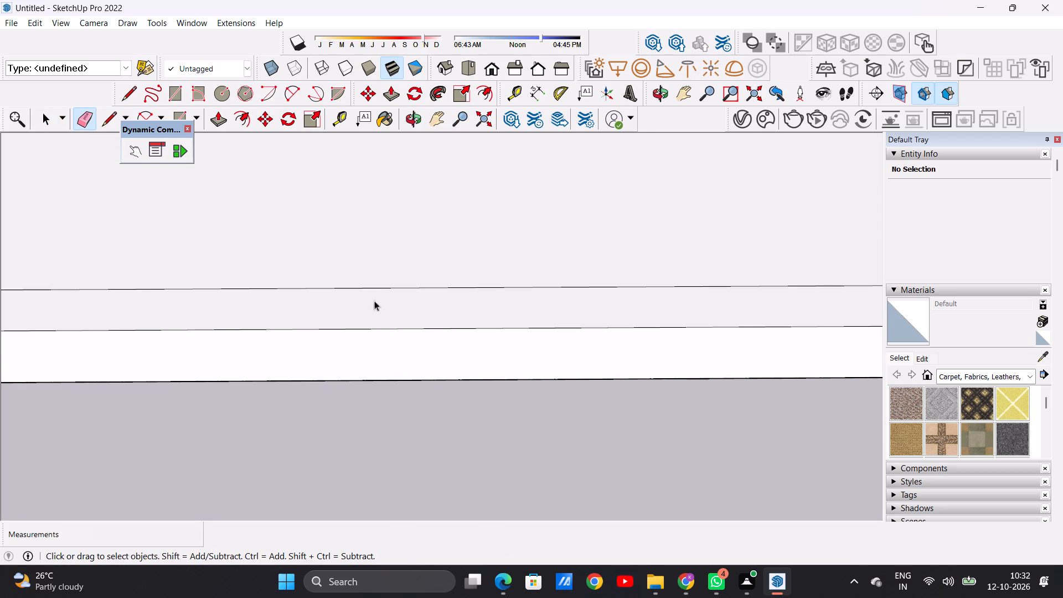
Push/Pull the roof slab's side face above the column row outward about 10", flush with the columns' outer faces.
scroll(368, 365, "down", 20)
middle_click_drag(434, 371, 425, 180)
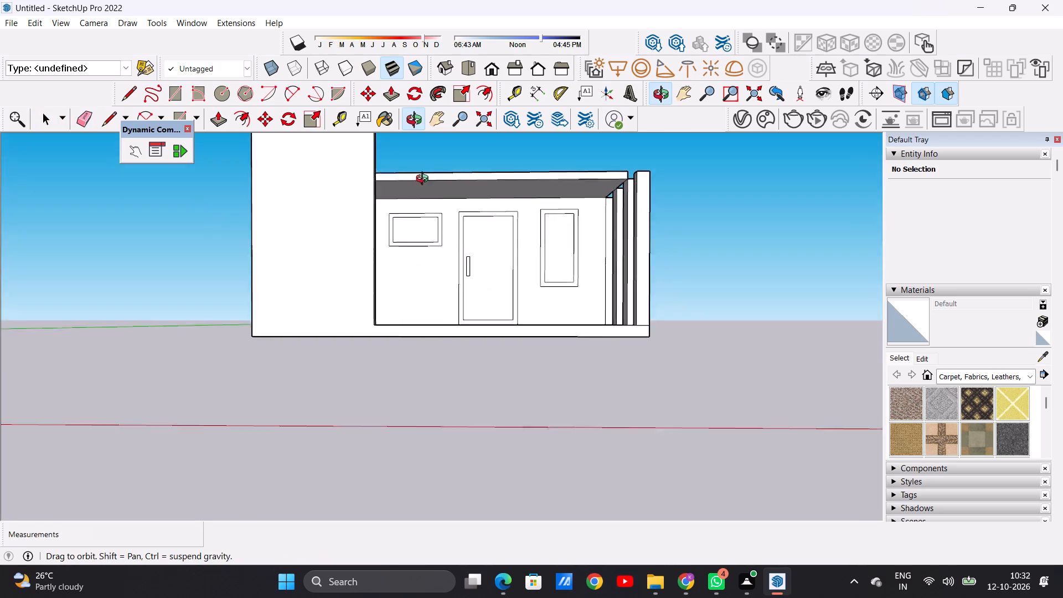
middle_click_drag(425, 180, 436, 219)
scroll(367, 312, "down", 9)
scroll(405, 266, "up", 3)
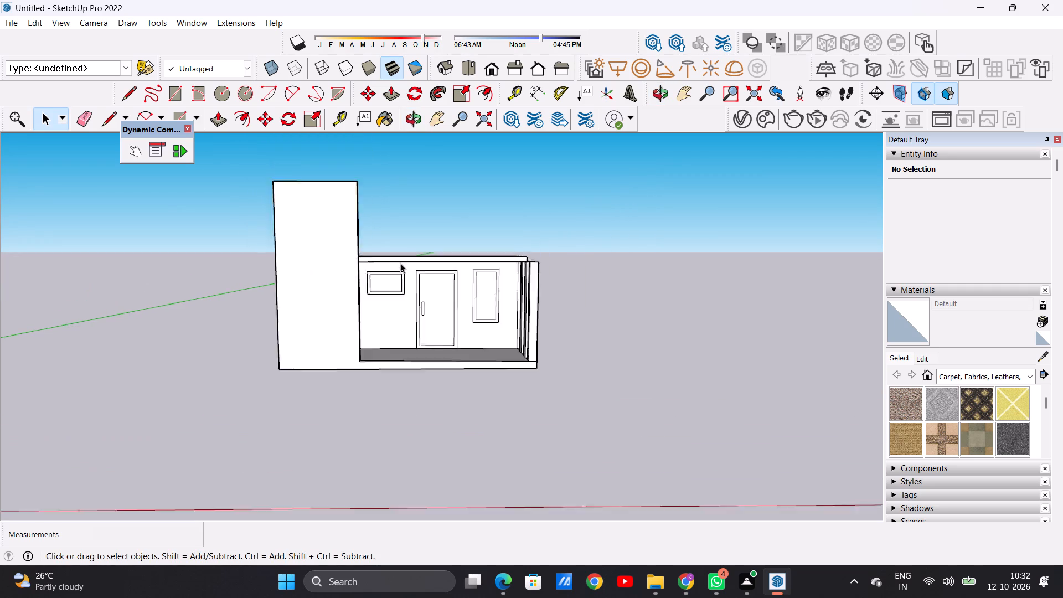
scroll(400, 263, "up", 4)
middle_click_drag(436, 251, 403, 407)
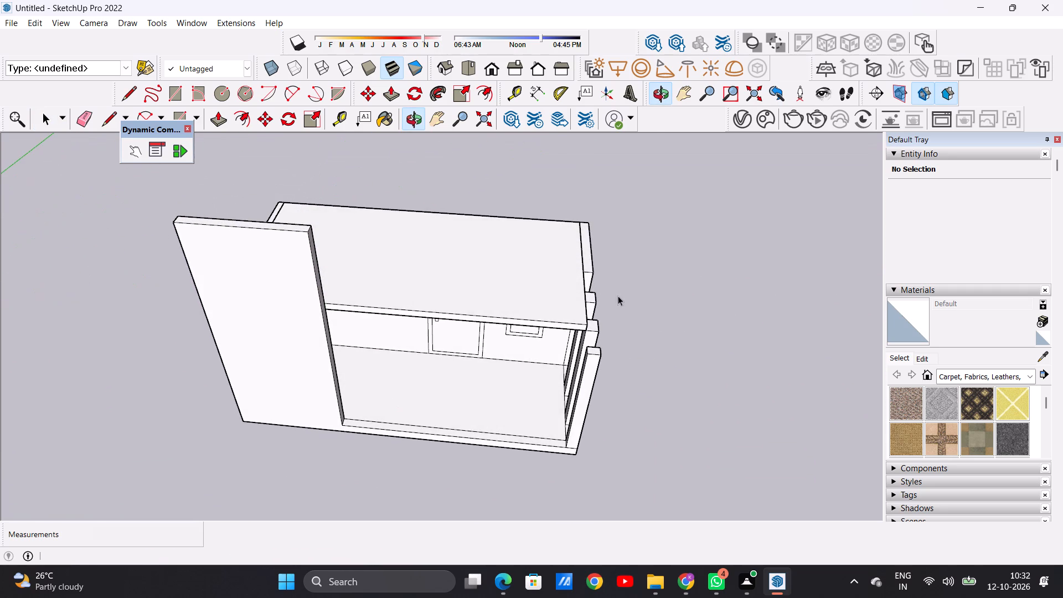
scroll(618, 297, "up", 4)
scroll(611, 300, "down", 1)
middle_click_drag(600, 354, 425, 279)
scroll(491, 308, "up", 6)
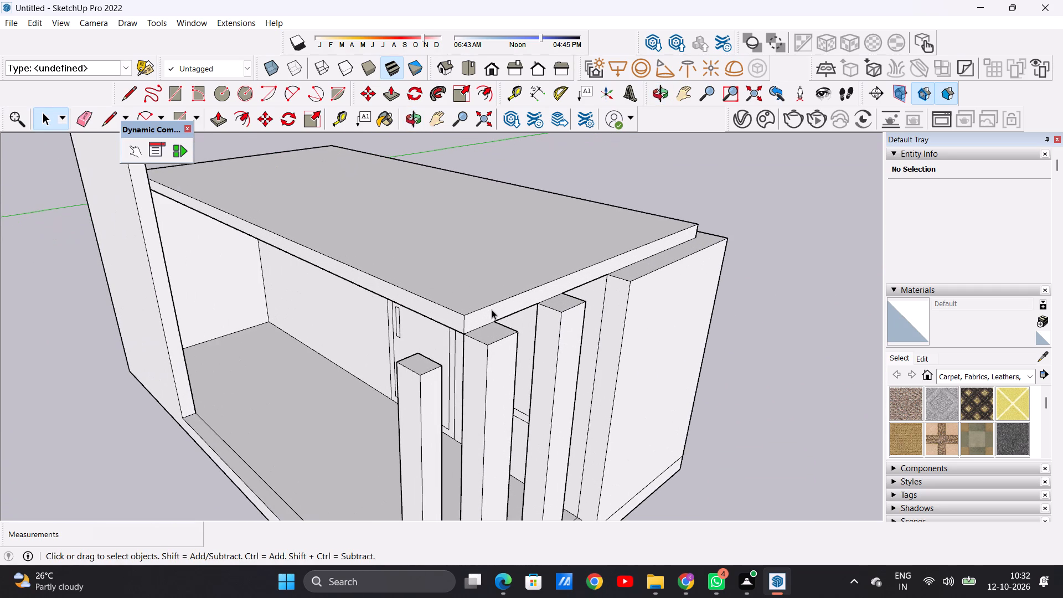
key("p")
scroll(494, 302, "up", 4)
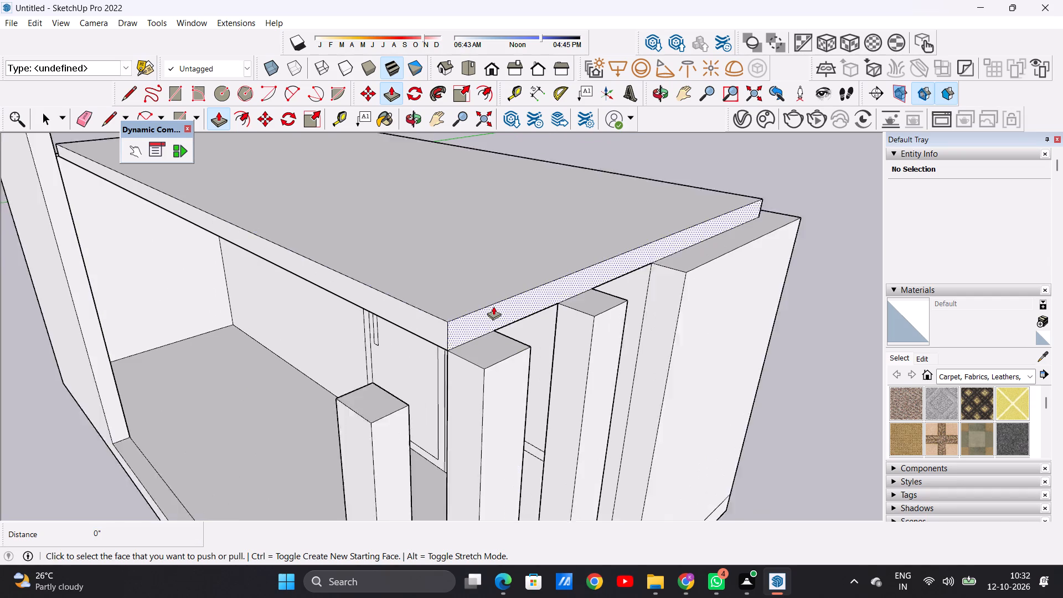
scroll(493, 306, "up", 2)
left_click(476, 321)
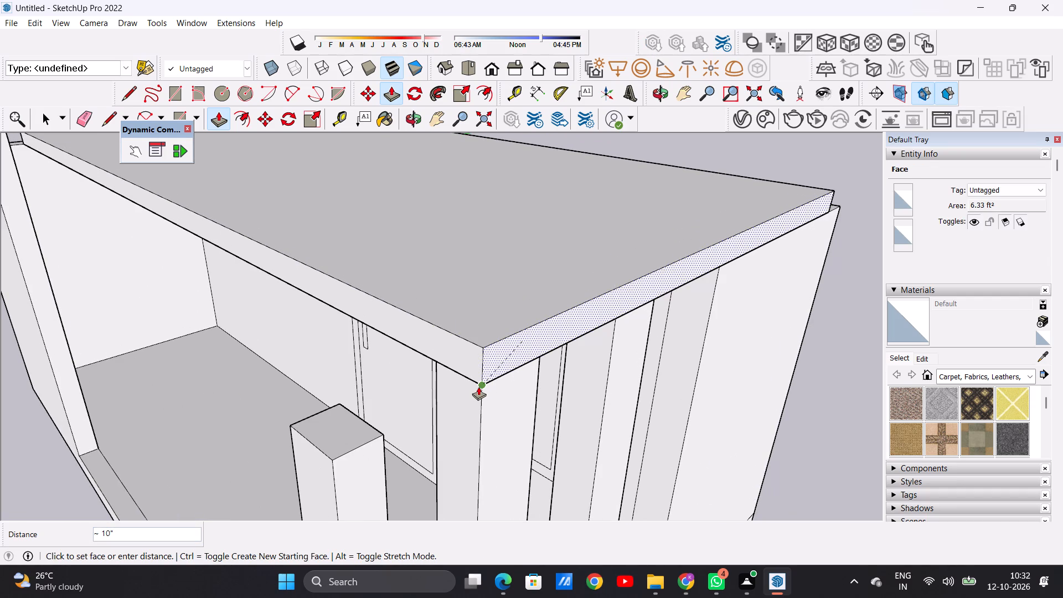
left_click(478, 386)
key("space")
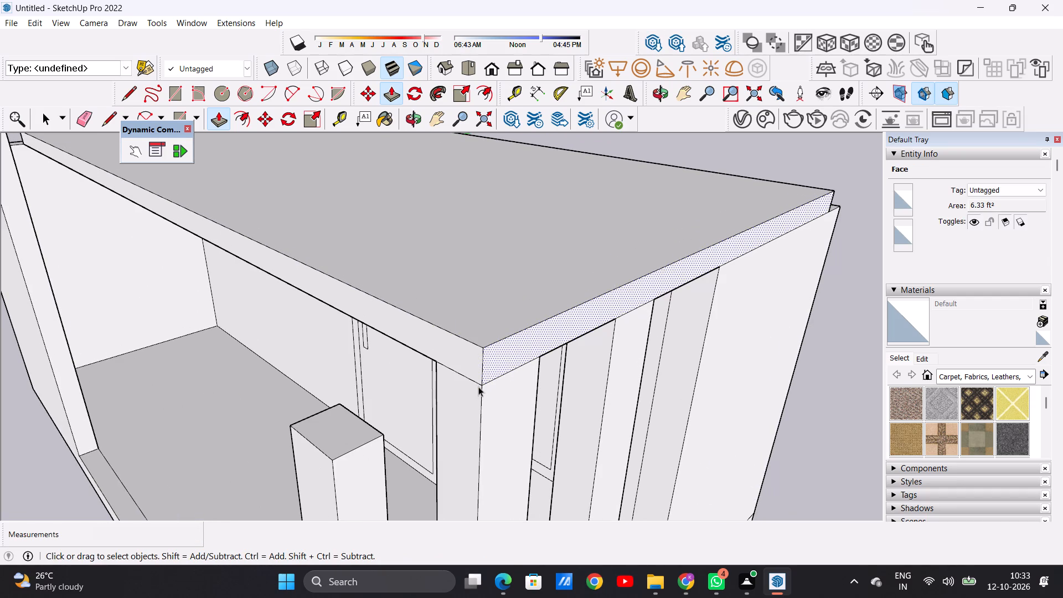
Push/Pull the roof slab's front face forward about 1' 6 5/16" to the top corner of the front column.
scroll(453, 417, "down", 18)
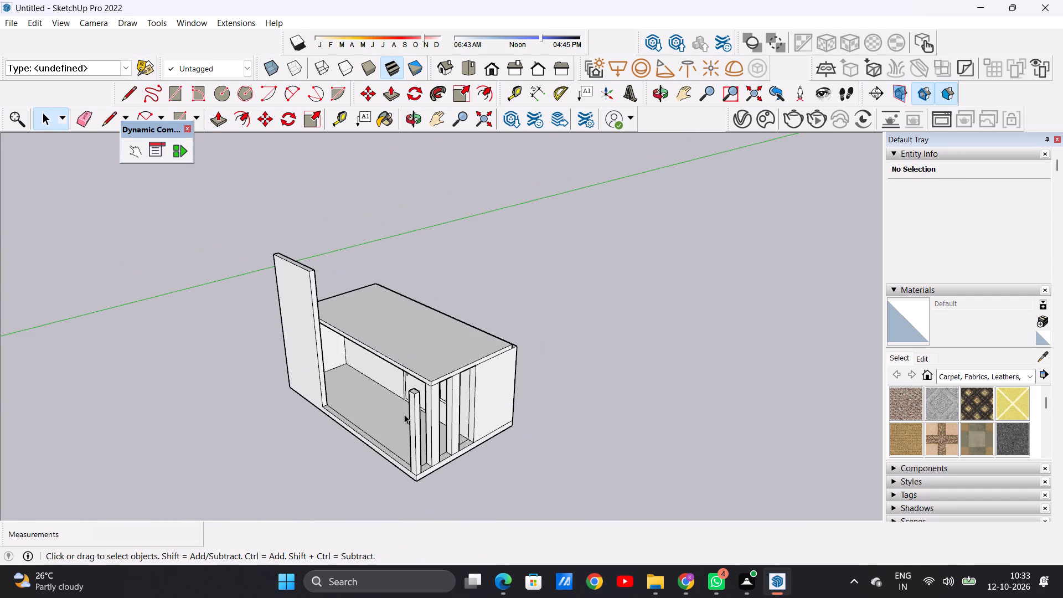
scroll(426, 425, "up", 3)
scroll(426, 425, "down", 1)
scroll(426, 426, "up", 7)
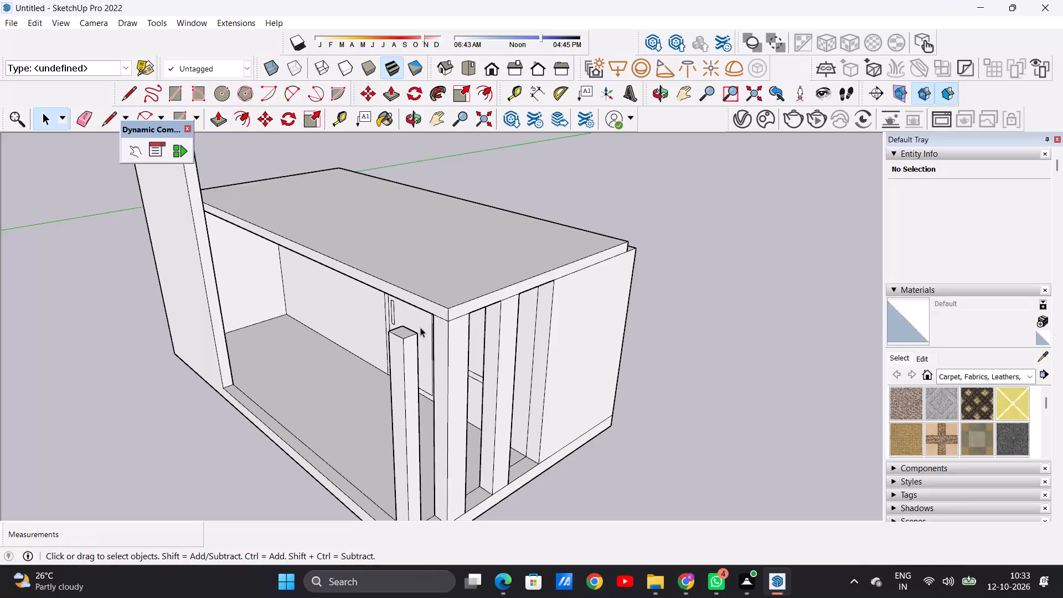
scroll(440, 308, "up", 1)
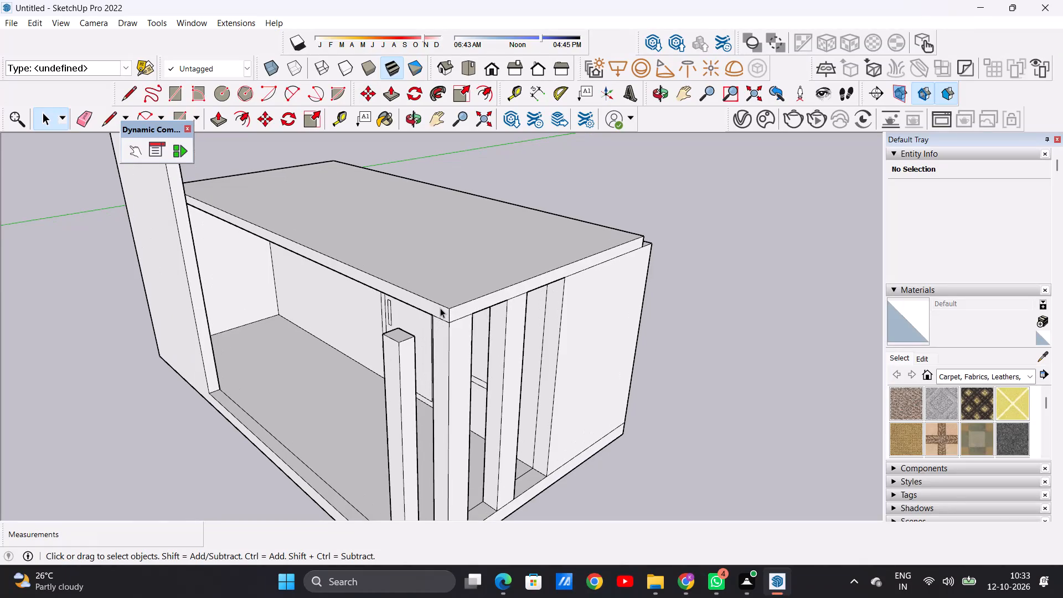
key("p")
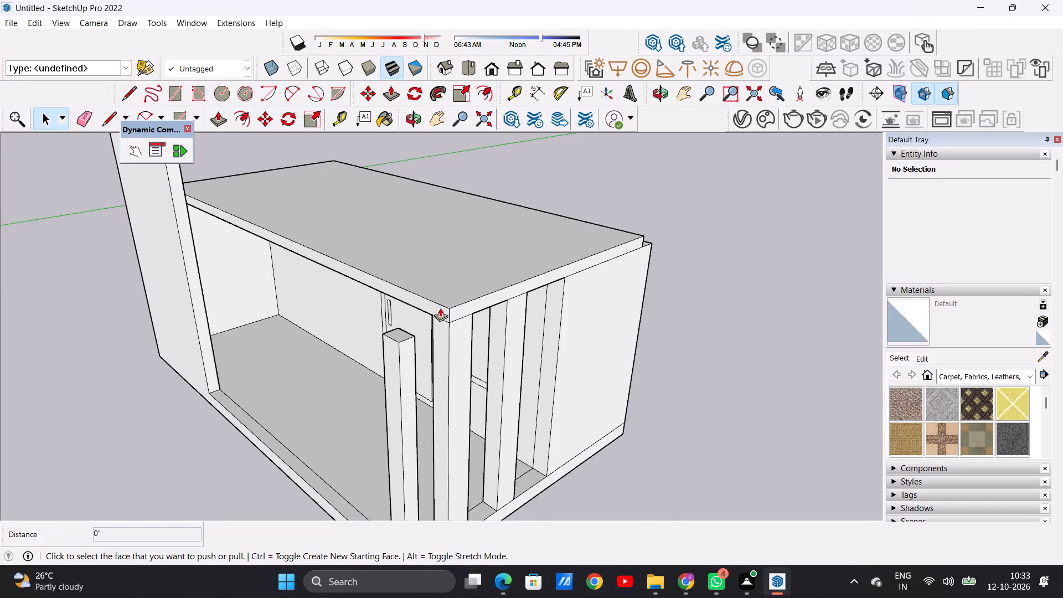
scroll(439, 307, "up", 7)
left_click(434, 311)
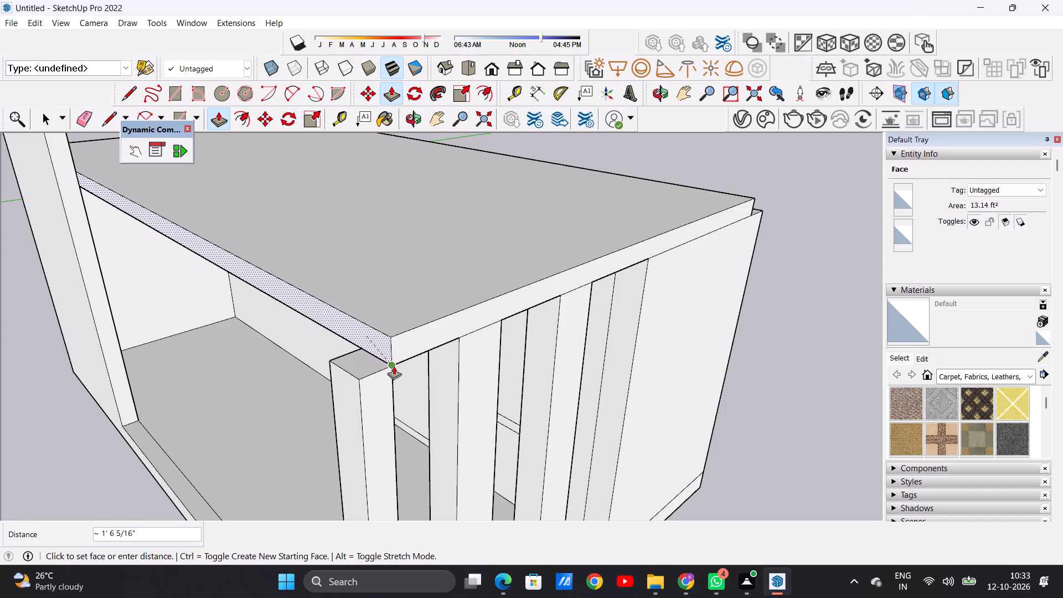
left_click(394, 366)
key("space")
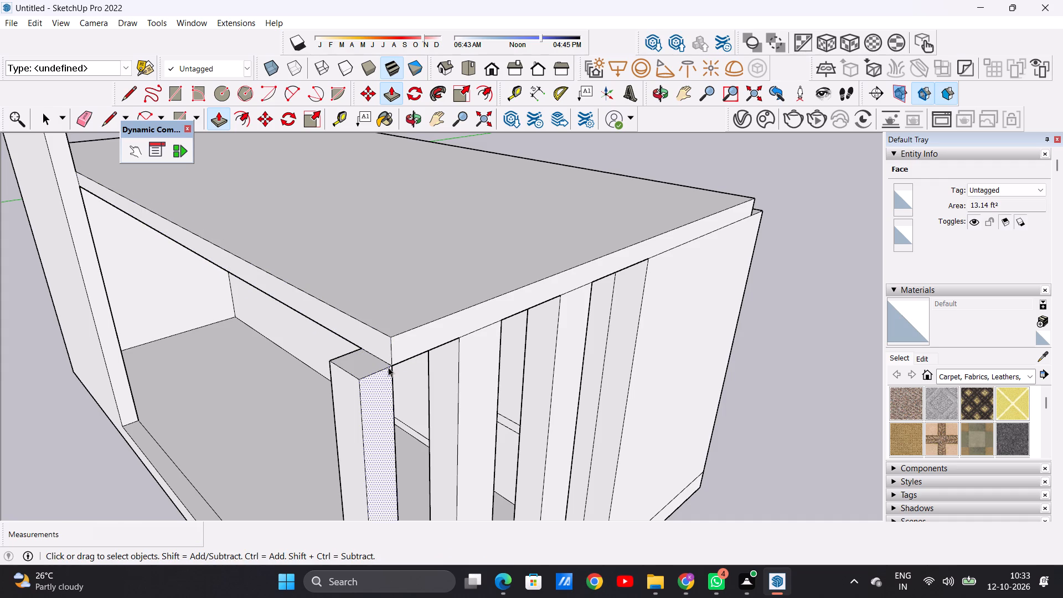
Examine the building's front with the tall wall, porch, windows and door, and its column side.
scroll(433, 386, "down", 16)
middle_click_drag(381, 392, 684, 336)
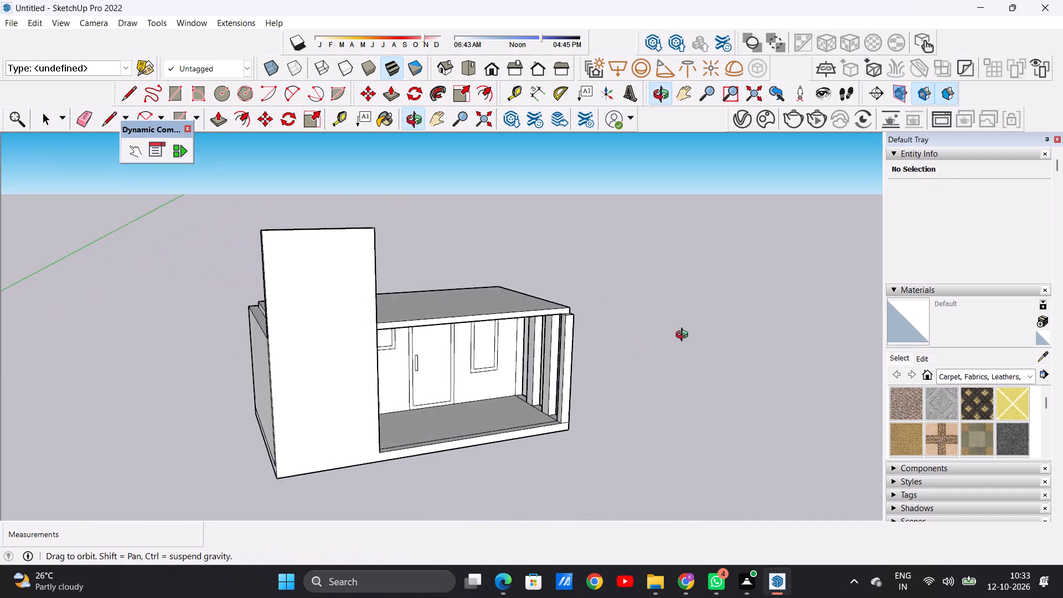
middle_click_drag(684, 336, 715, 303)
scroll(545, 331, "up", 4)
scroll(454, 382, "down", 7)
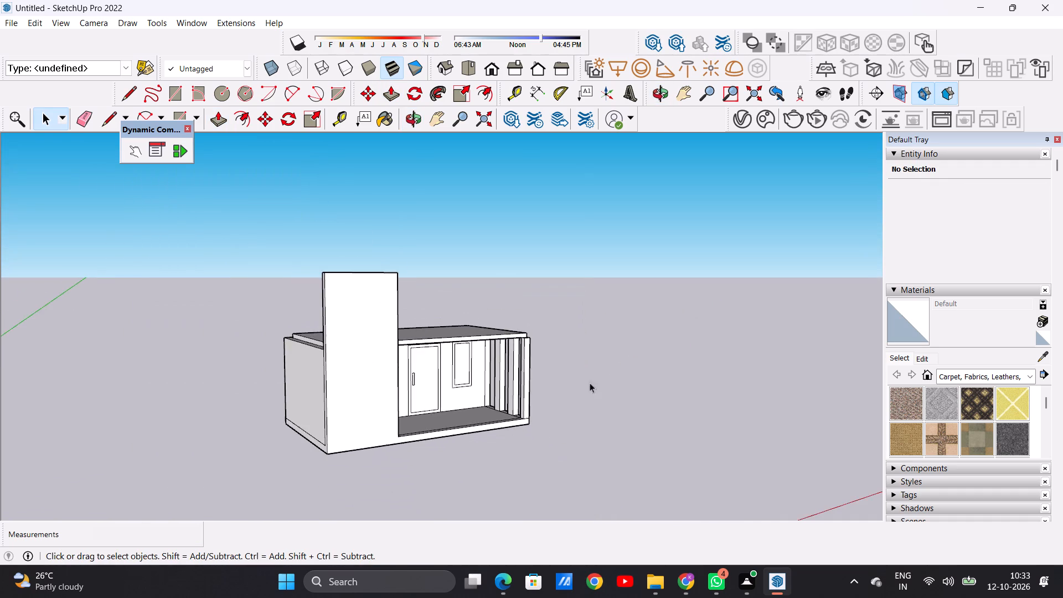
scroll(590, 383, "down", 1)
middle_click_drag(587, 403, 423, 440)
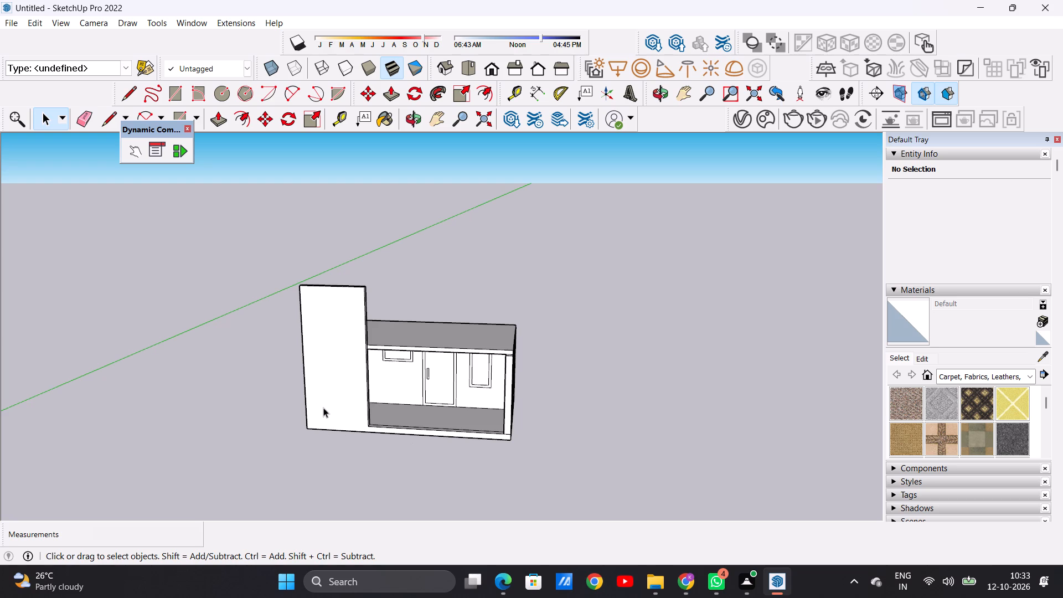
scroll(355, 404, "up", 2)
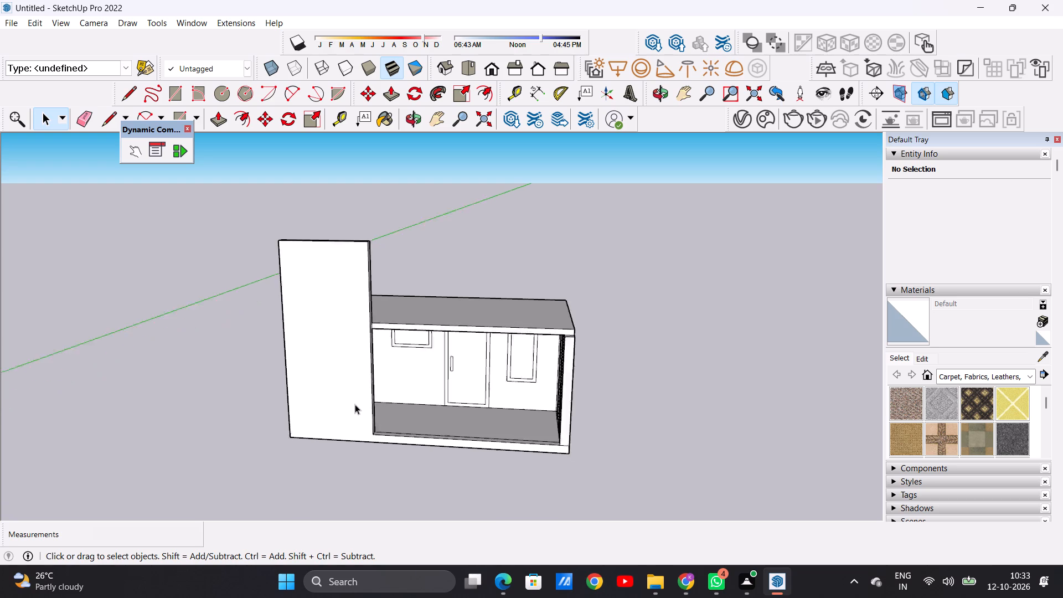
scroll(355, 404, "up", 5)
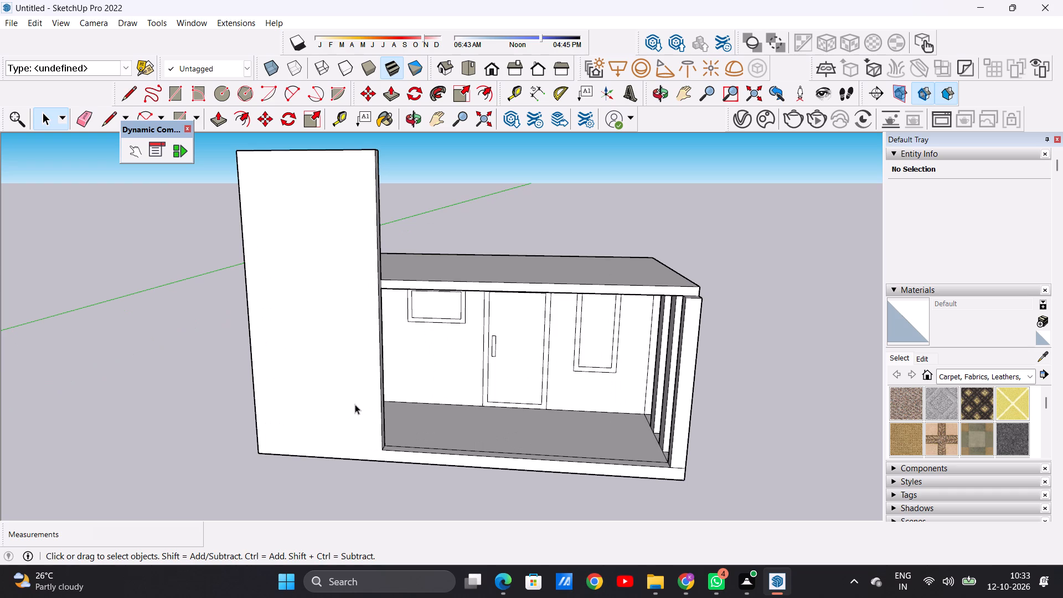
scroll(367, 421, "down", 6)
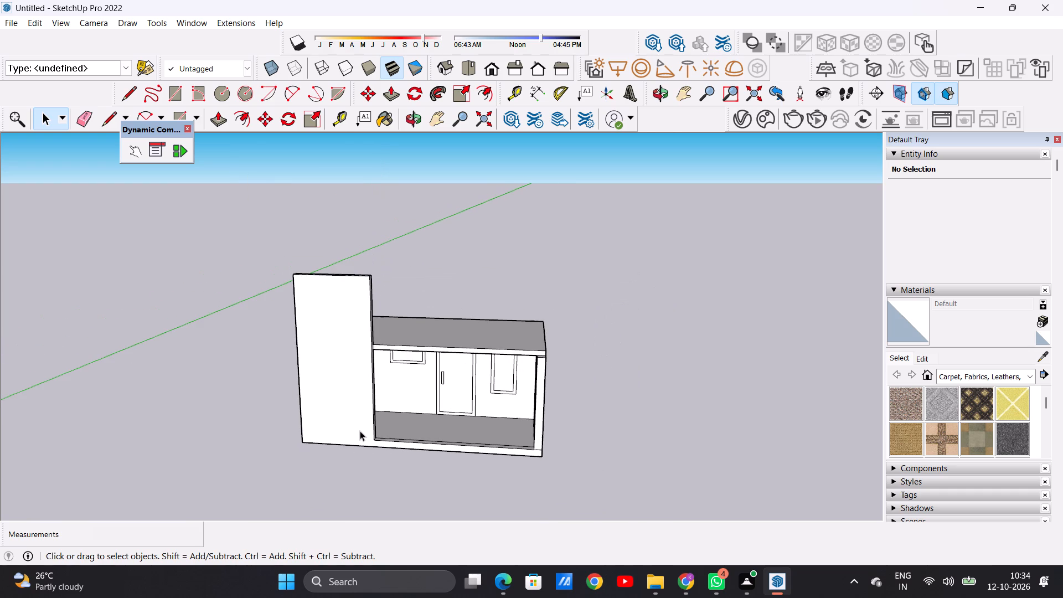
scroll(398, 427, "up", 3)
scroll(398, 427, "down", 1)
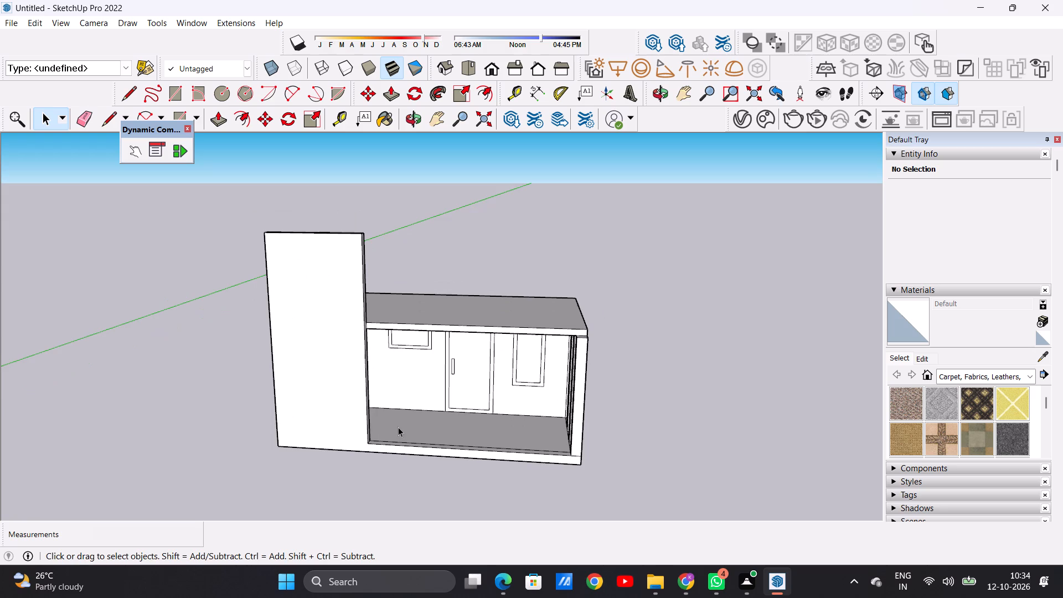
middle_click_drag(400, 429, 409, 376)
scroll(437, 380, "up", 2)
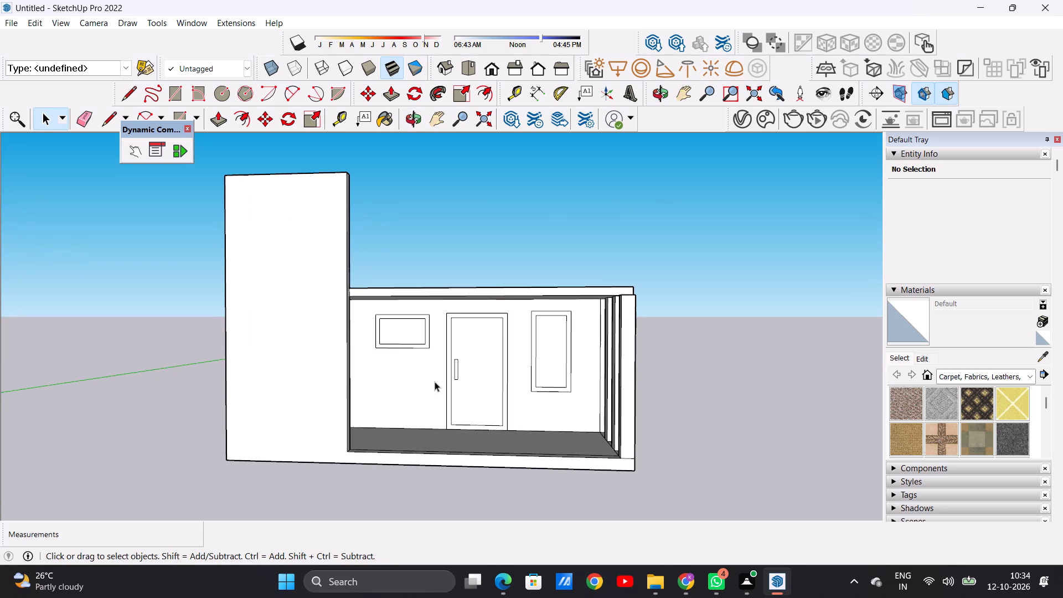
scroll(415, 391, "down", 4)
middle_click_drag(528, 385, 390, 385)
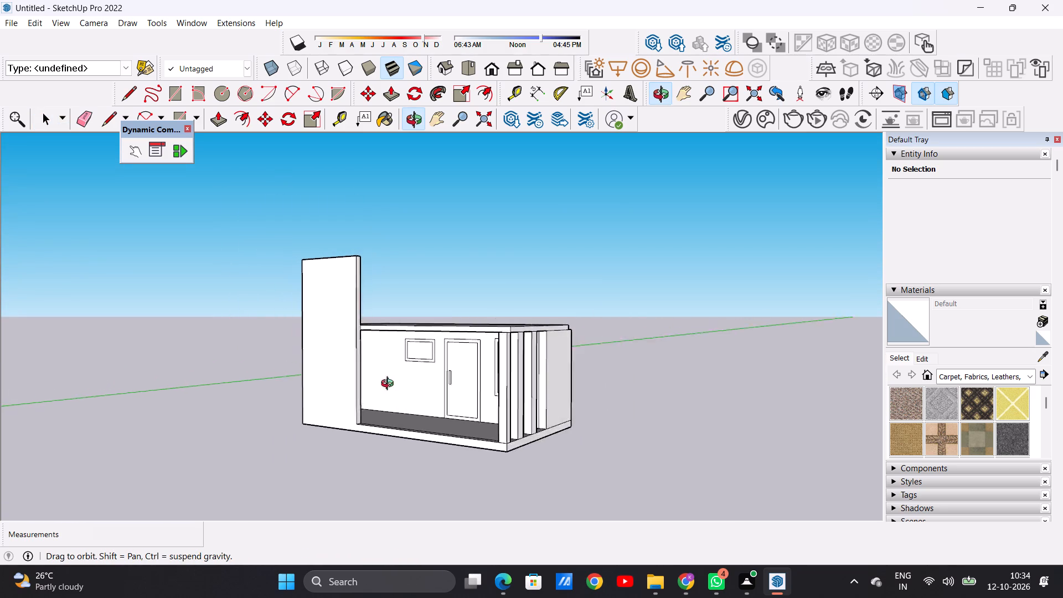
middle_click_drag(390, 385, 545, 393)
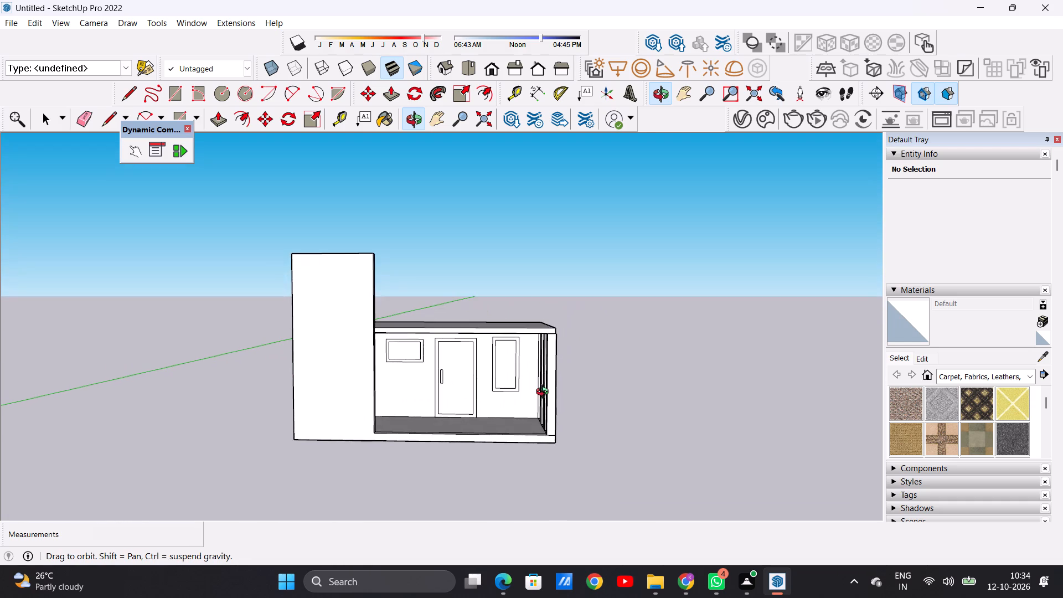
middle_click_drag(545, 393, 586, 386)
middle_click_drag(585, 385, 580, 376)
middle_click_drag(574, 382, 550, 401)
scroll(405, 395, "up", 1)
scroll(405, 394, "down", 1)
scroll(405, 394, "up", 4)
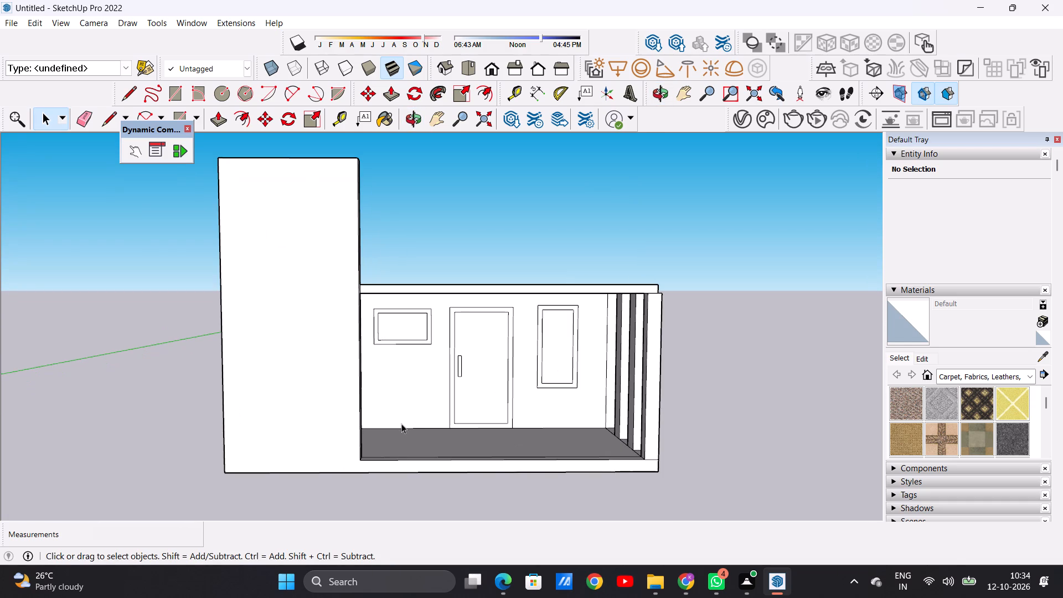
Examine the roof slab from above, including its edges along the side wall and the rear wall.
scroll(380, 446, "down", 14)
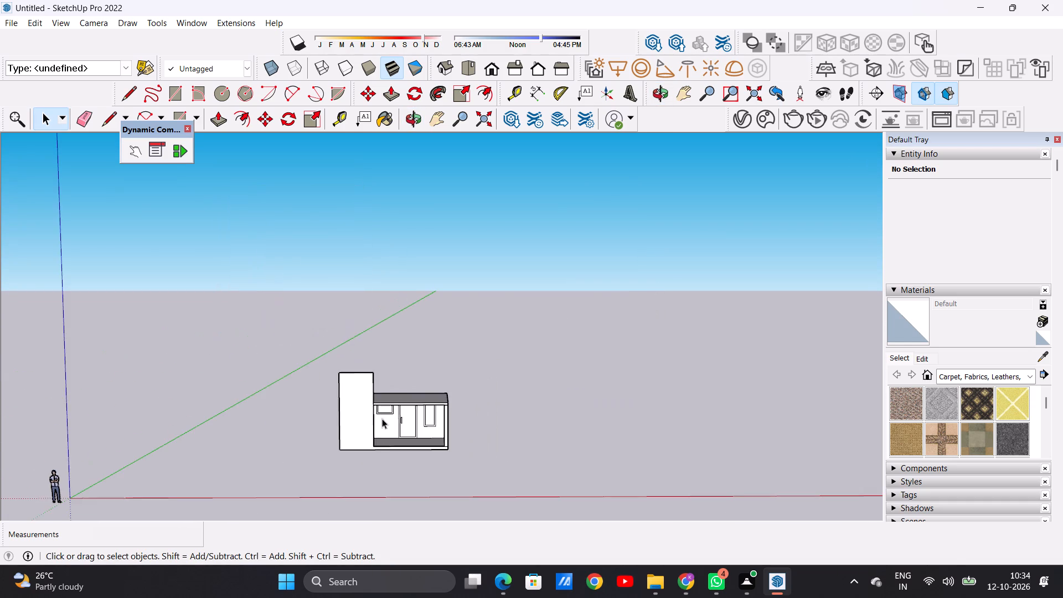
scroll(385, 383, "up", 7)
middle_click_drag(406, 375, 395, 476)
middle_click_drag(489, 389, 272, 449)
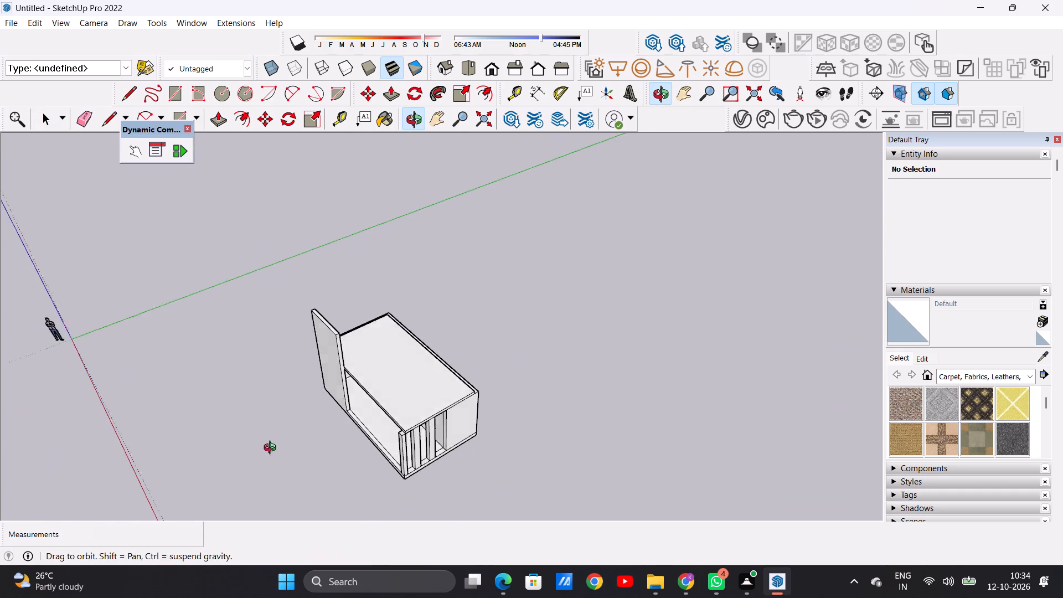
middle_click_drag(272, 449, 271, 454)
scroll(470, 399, "up", 2)
scroll(470, 399, "down", 1)
scroll(470, 399, "up", 13)
scroll(434, 391, "down", 12)
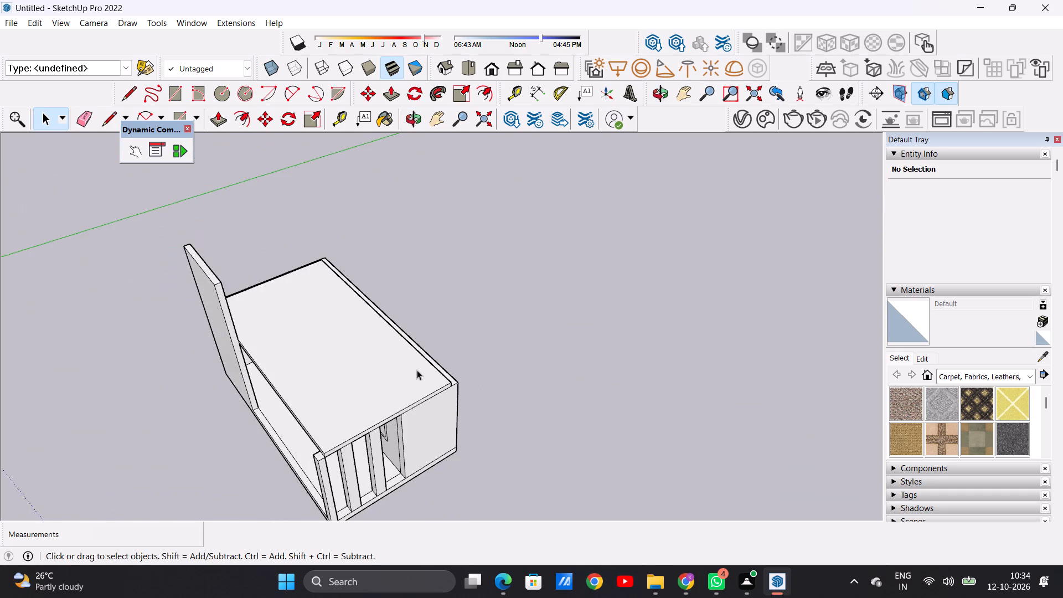
middle_click_drag(366, 368, 509, 410)
middle_click_drag(295, 416, 598, 362)
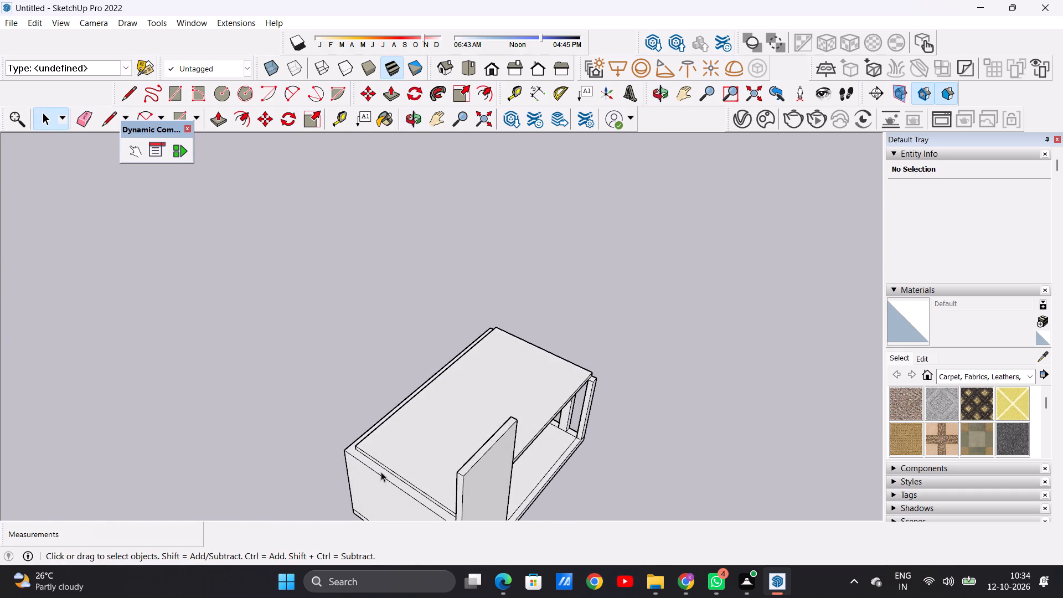
scroll(380, 481, "up", 6)
scroll(401, 347, "down", 5)
middle_click_drag(373, 377, 390, 442)
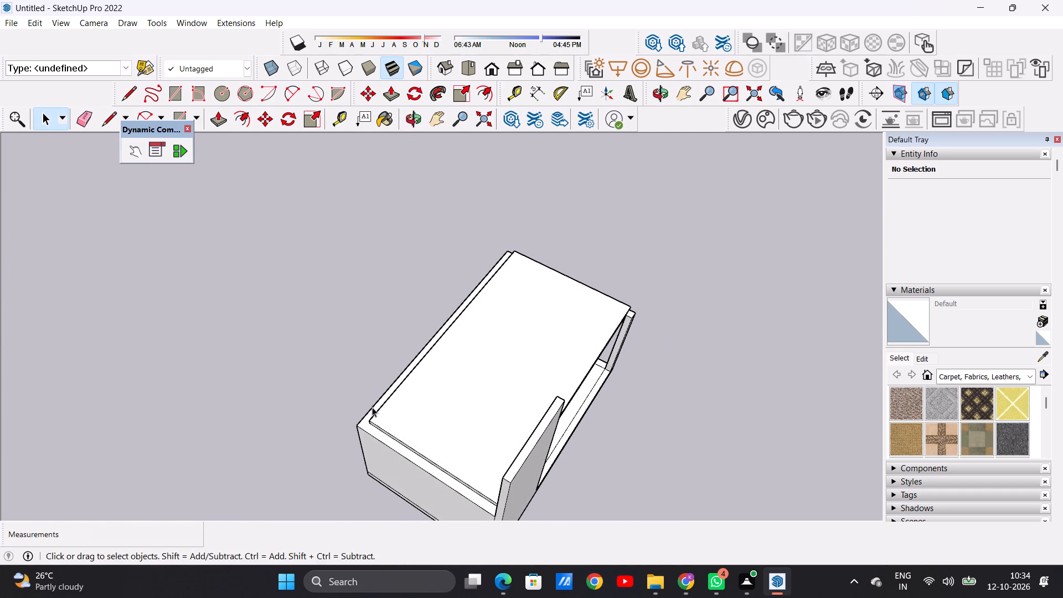
scroll(365, 387, "down", 1)
scroll(465, 465, "up", 10)
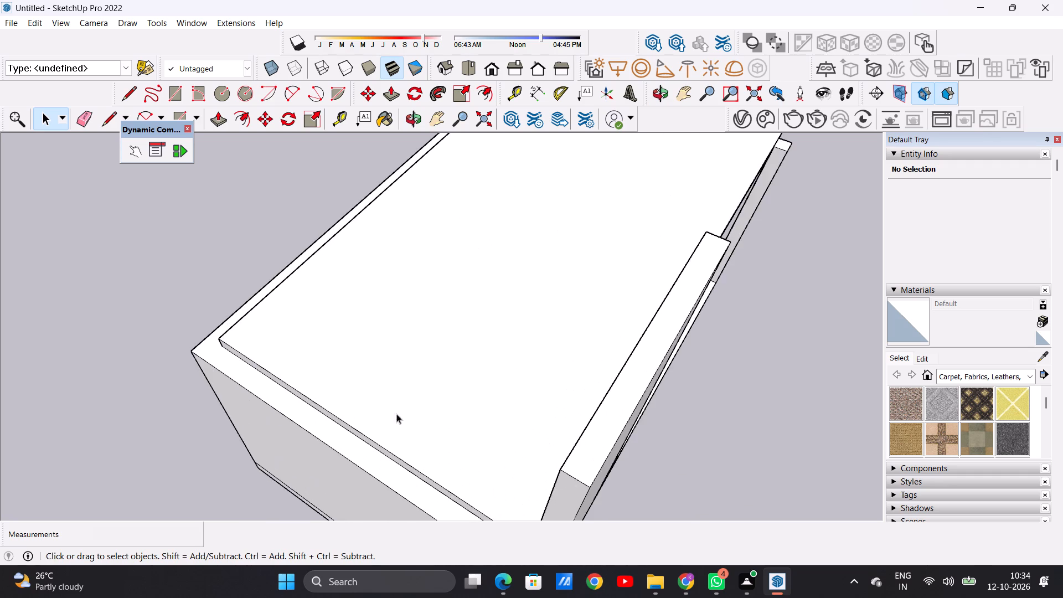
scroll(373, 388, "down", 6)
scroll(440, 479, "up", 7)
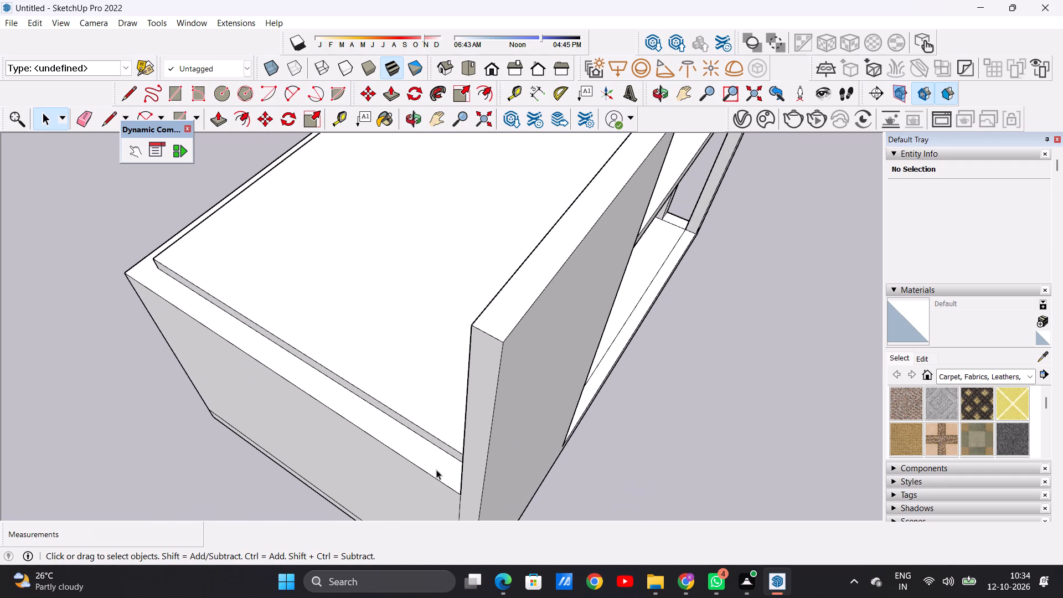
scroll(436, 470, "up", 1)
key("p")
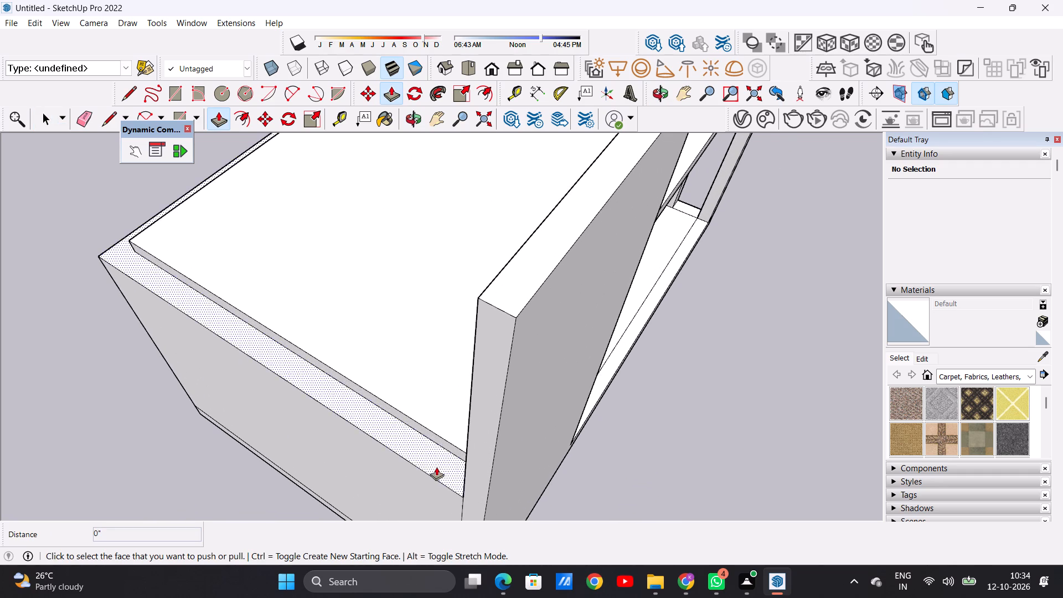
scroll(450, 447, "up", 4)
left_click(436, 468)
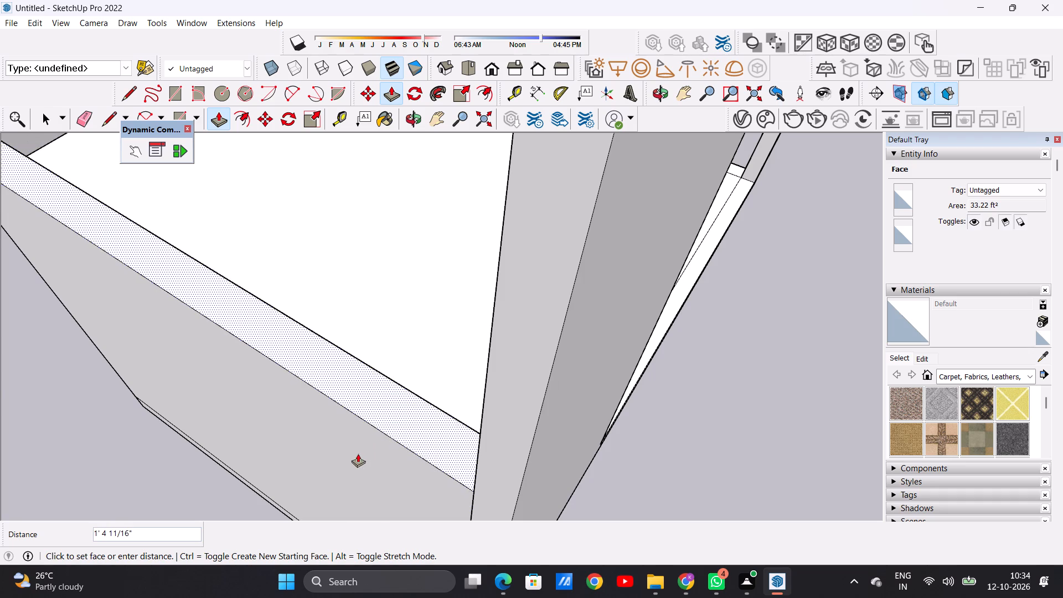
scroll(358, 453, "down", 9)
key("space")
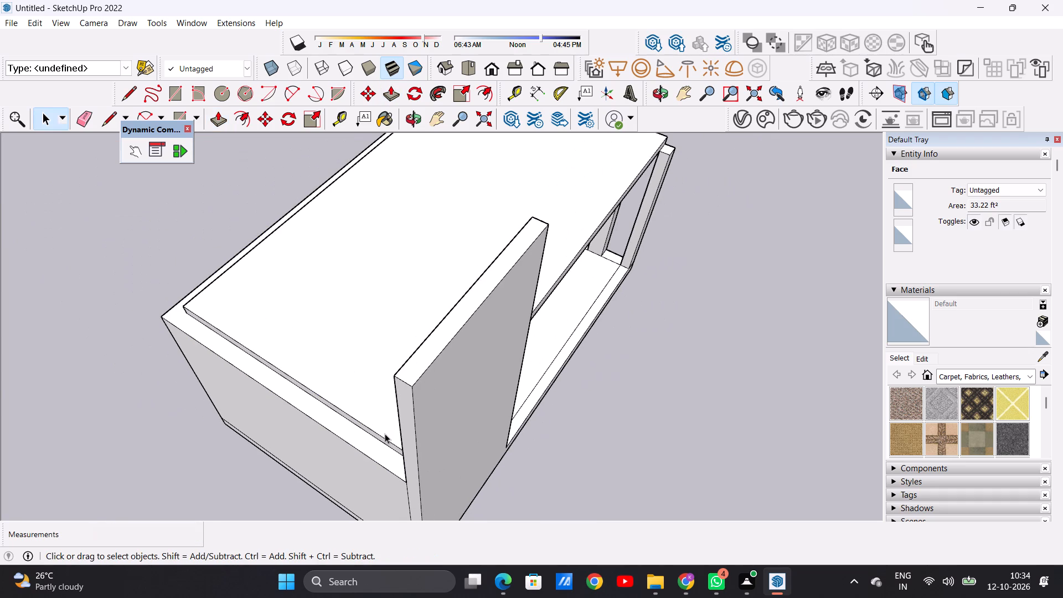
Push/Pull the L-shaped top face of the side and rear walls up flush with the roof slab's top.
scroll(177, 298, "up", 11)
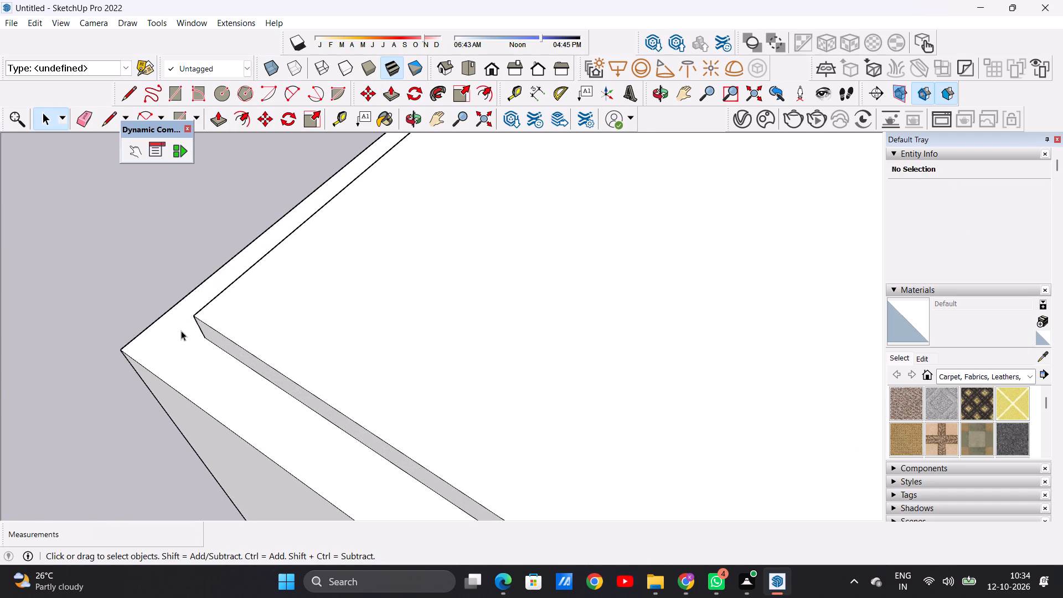
scroll(181, 331, "up", 4)
key("p")
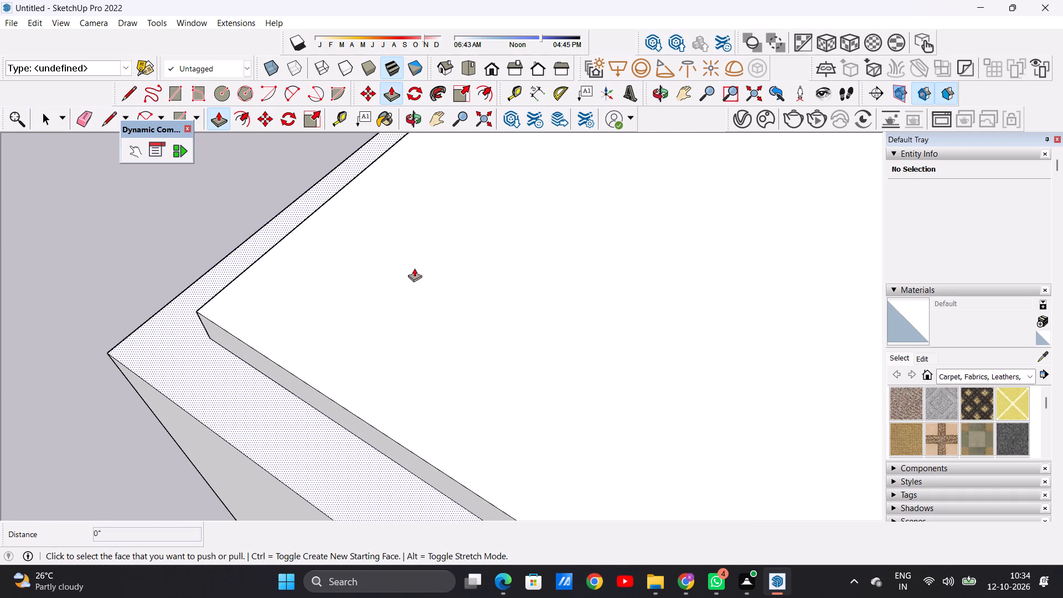
scroll(171, 336, "up", 7)
left_click(171, 336)
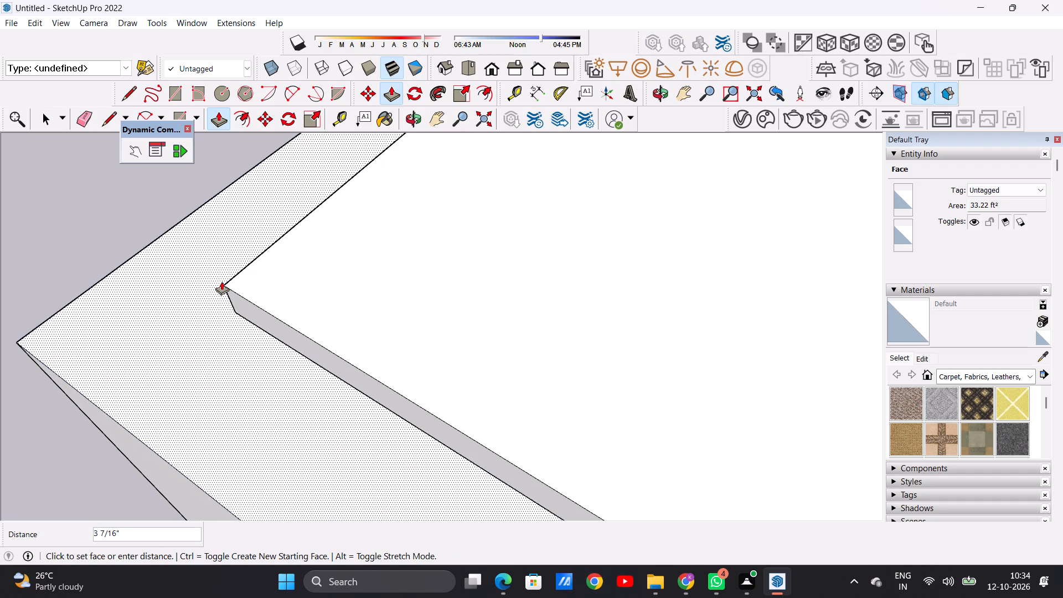
left_click(221, 281)
key("space")
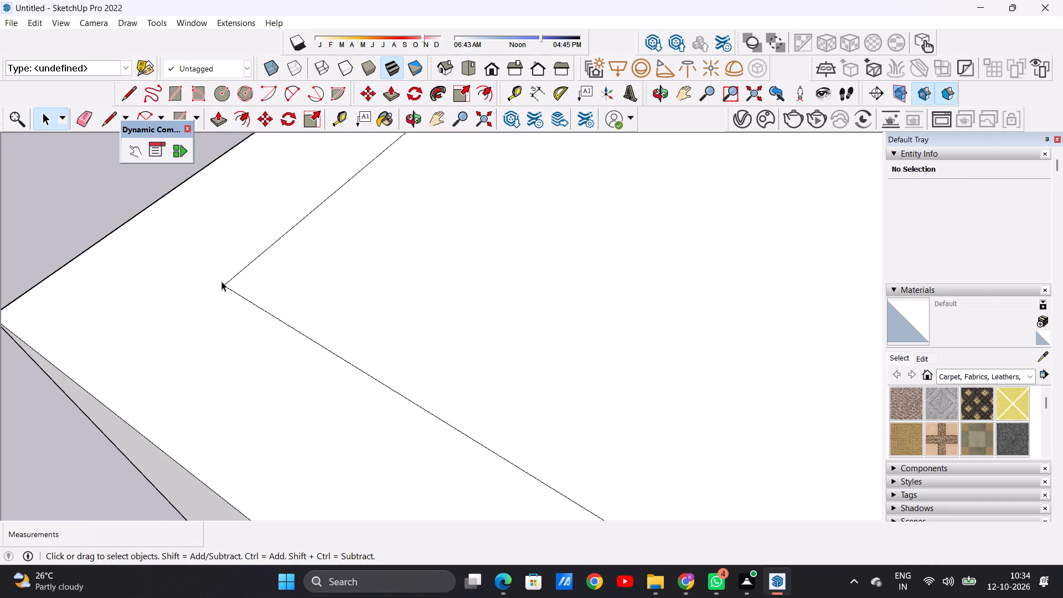
Draw a line about 13' 8 1/8" long on the roof, from above the front column's inner corner to the rear wall's inner edge.
scroll(211, 313, "down", 20)
scroll(211, 313, "down", 14)
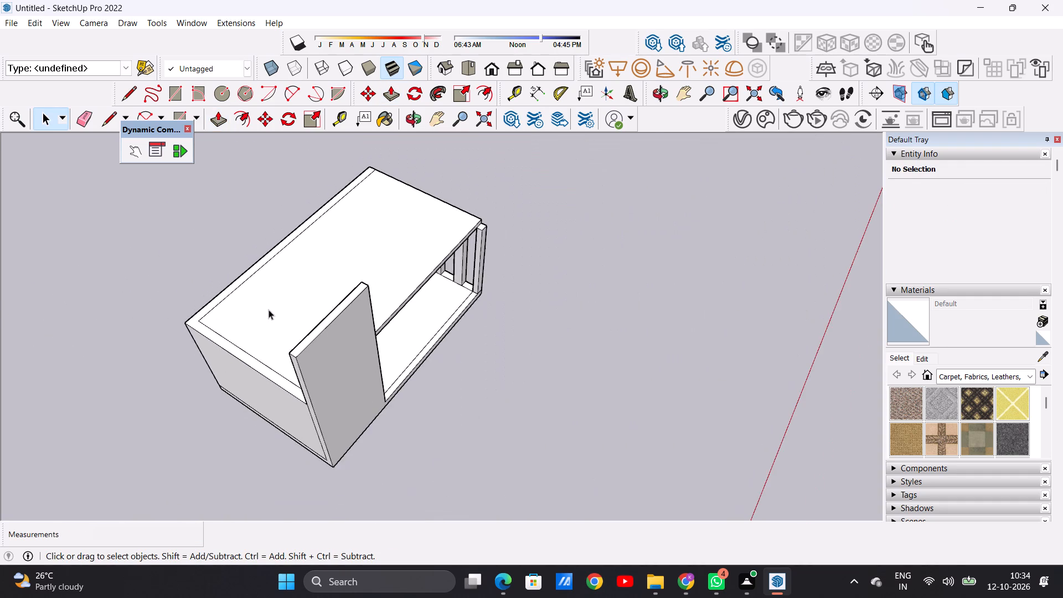
scroll(269, 310, "down", 2)
middle_click_drag(469, 287, 177, 226)
scroll(548, 255, "up", 7)
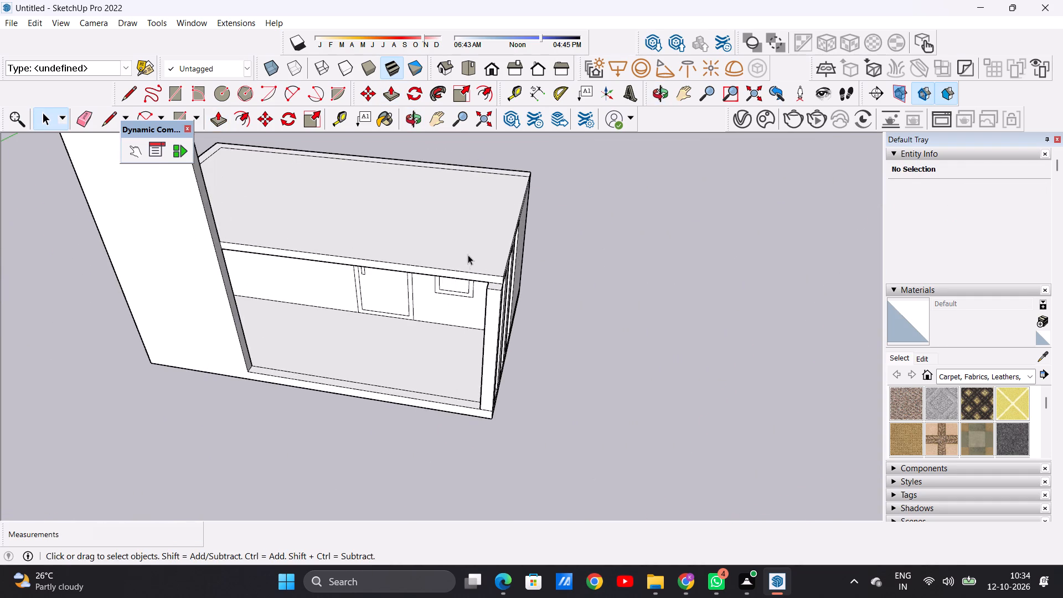
middle_click_drag(483, 265, 413, 353)
scroll(461, 349, "up", 1)
scroll(466, 347, "down", 1)
scroll(467, 346, "up", 1)
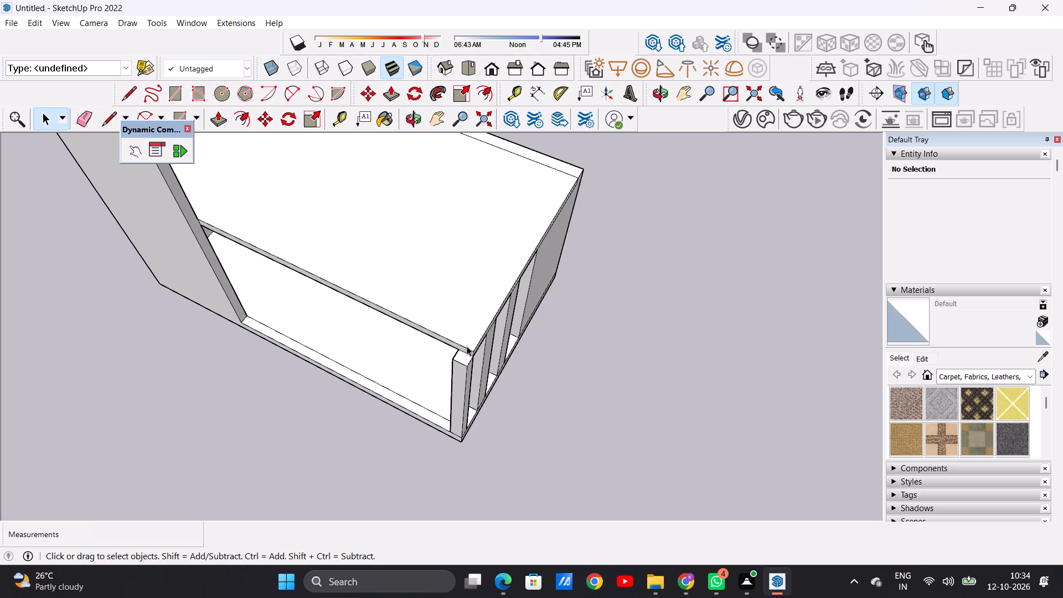
key("l")
scroll(468, 347, "up", 7)
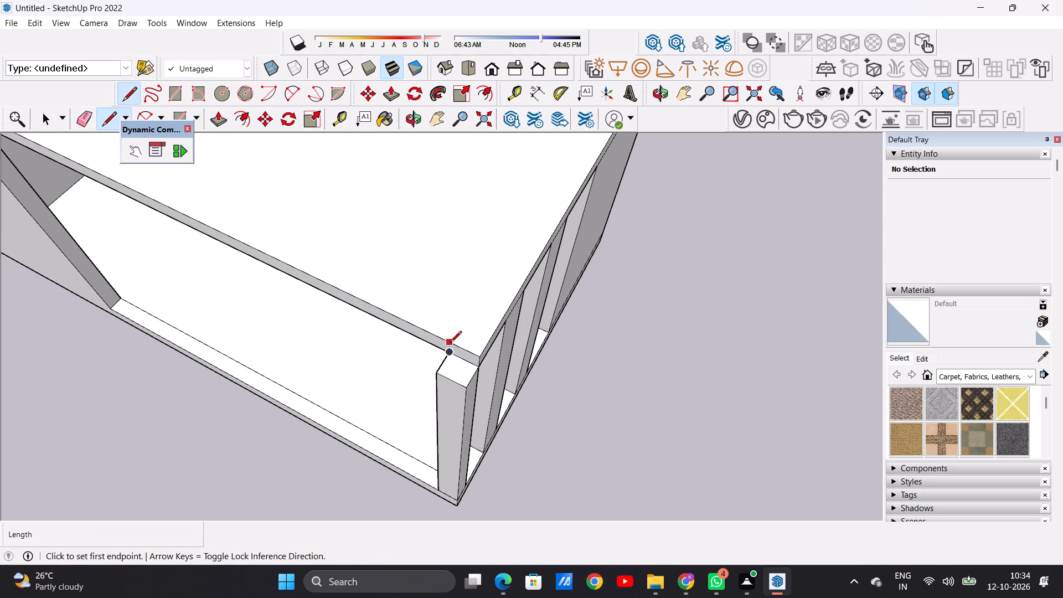
left_click(450, 341)
left_click(450, 339)
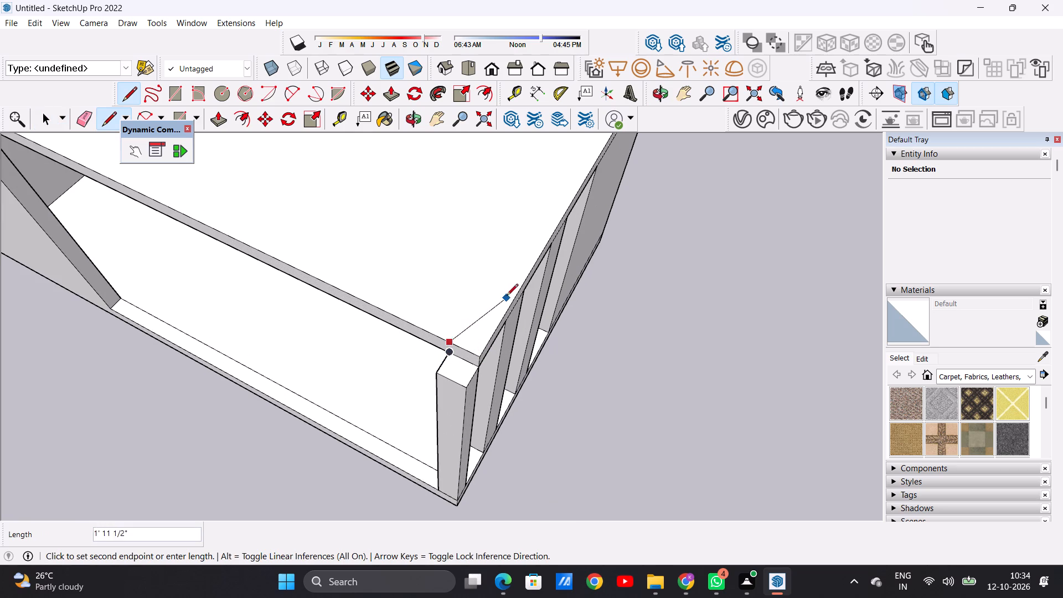
scroll(492, 285, "down", 20)
scroll(492, 285, "down", 2)
scroll(500, 252, "up", 2)
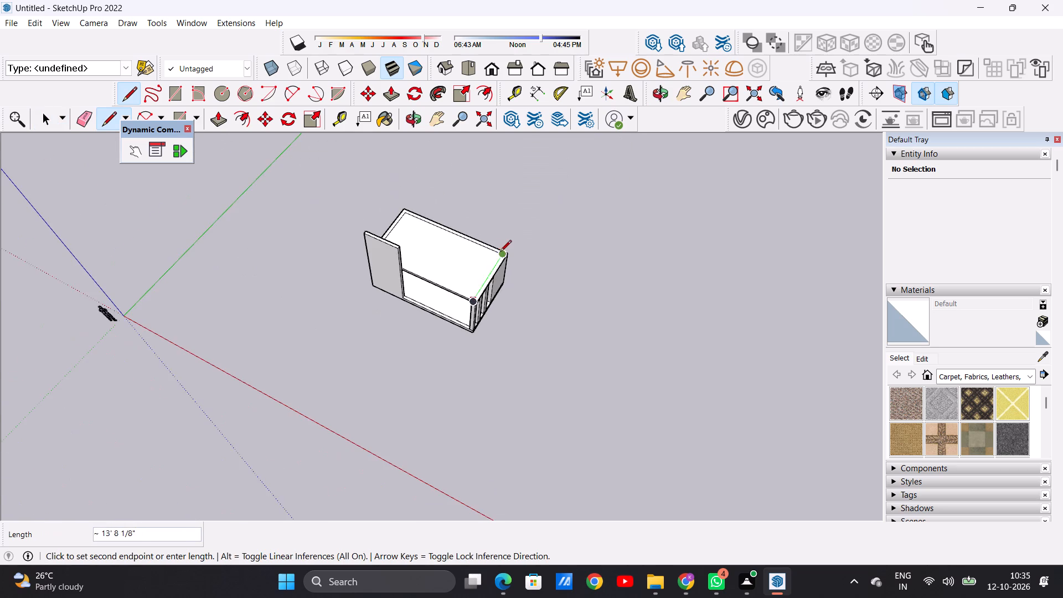
scroll(500, 252, "up", 16)
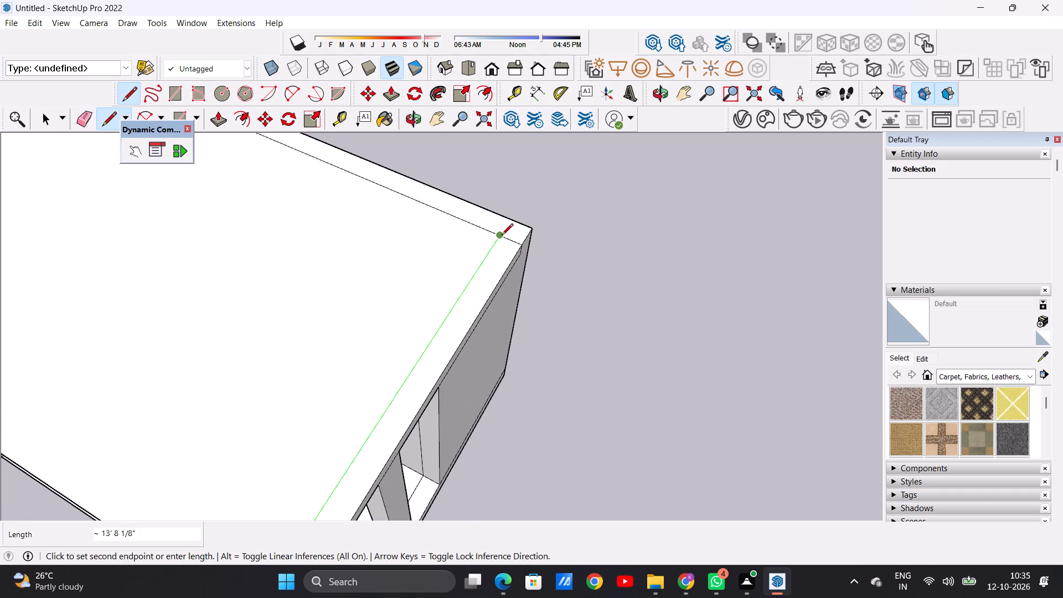
left_click(502, 236)
key("space")
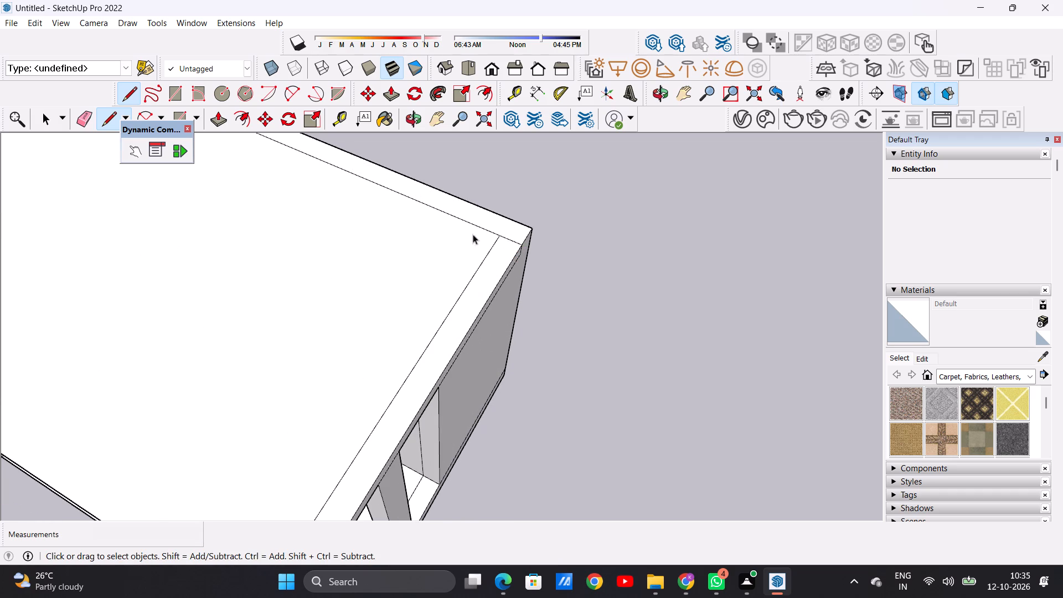
Erase the short edge segment between the new line and the roof's outer side at the rear corner.
scroll(369, 318, "down", 12)
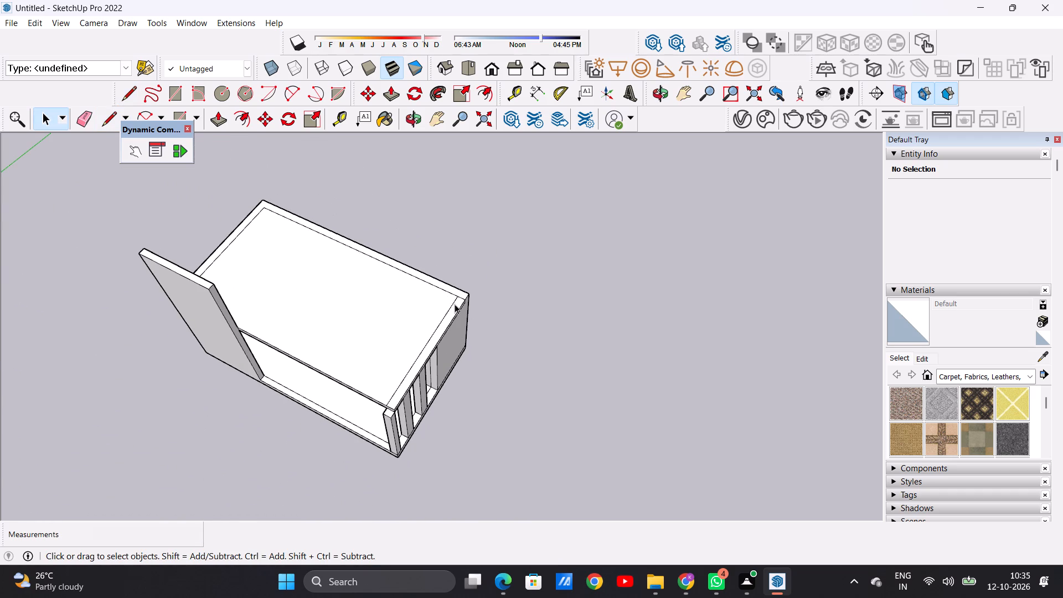
scroll(455, 304, "up", 10)
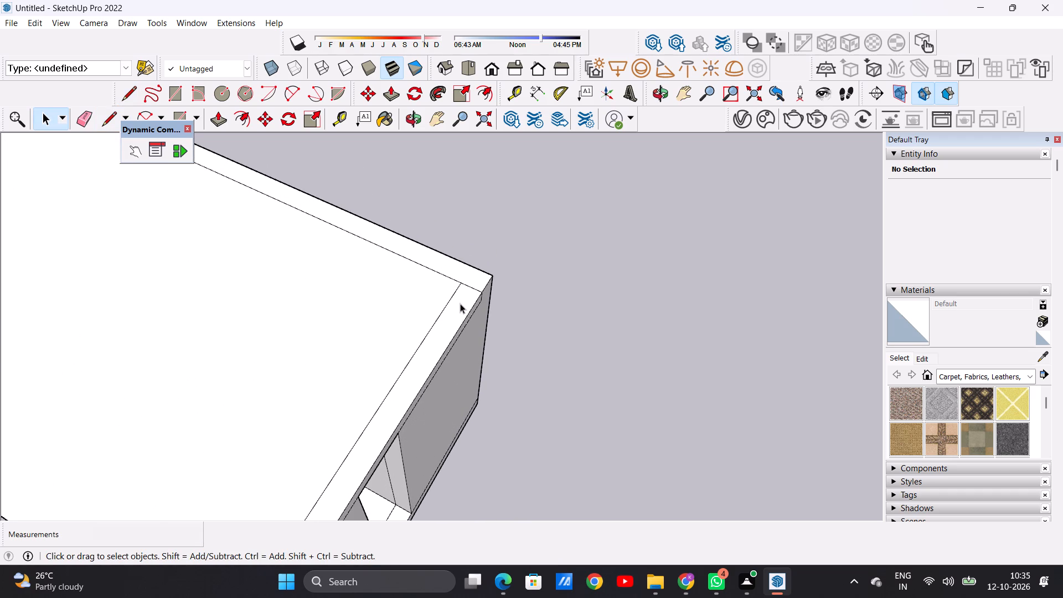
key("e")
scroll(460, 303, "up", 9)
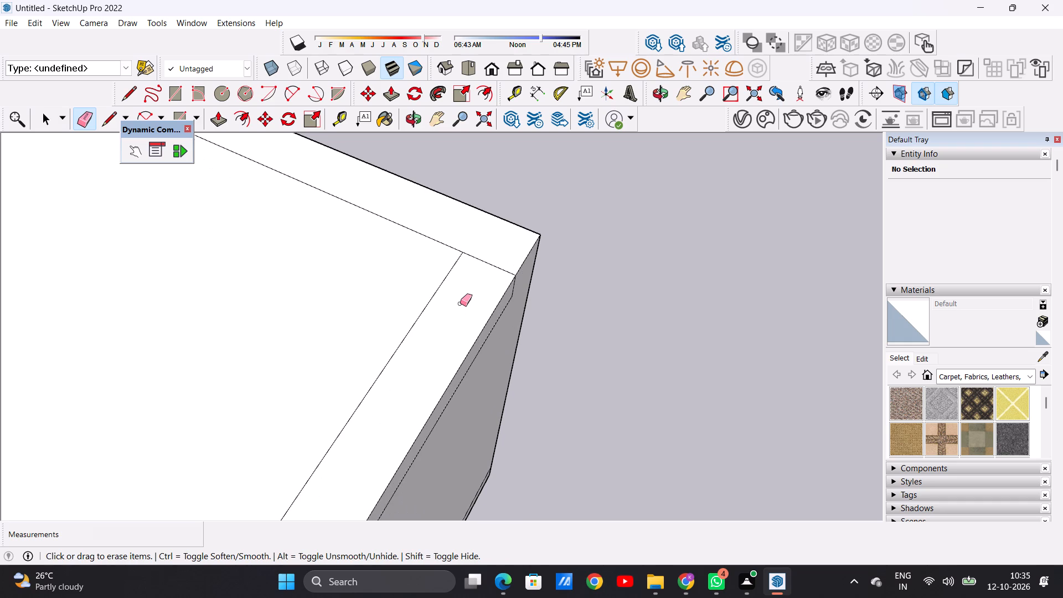
left_click_drag(482, 257, 469, 276)
key("space")
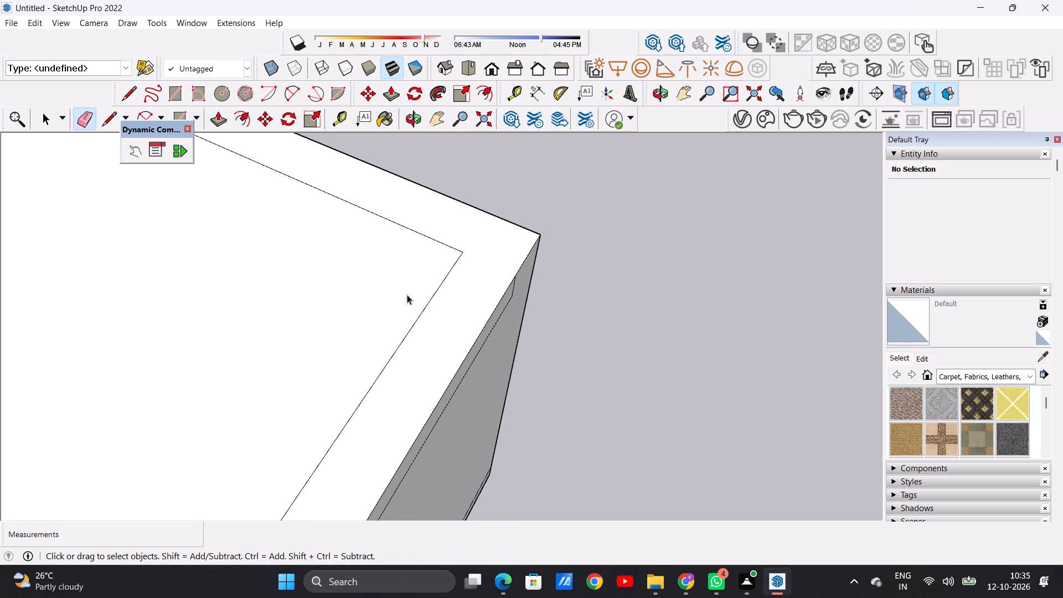
Examine the roof's U-shaped wall border and the building's front from above and from the column side.
scroll(405, 299, "down", 12)
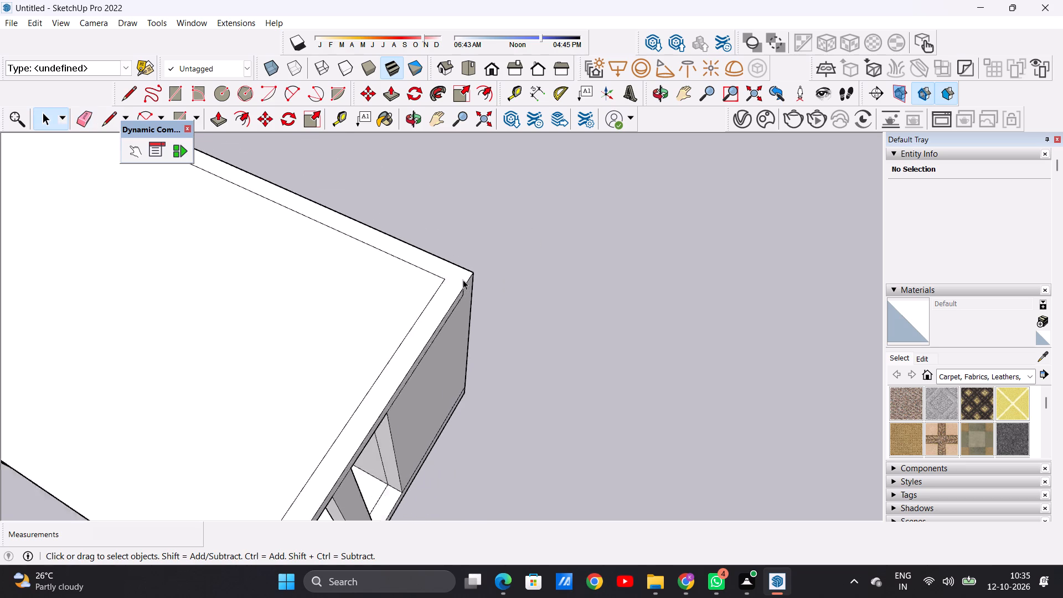
scroll(463, 280, "down", 15)
middle_click_drag(408, 344, 414, 230)
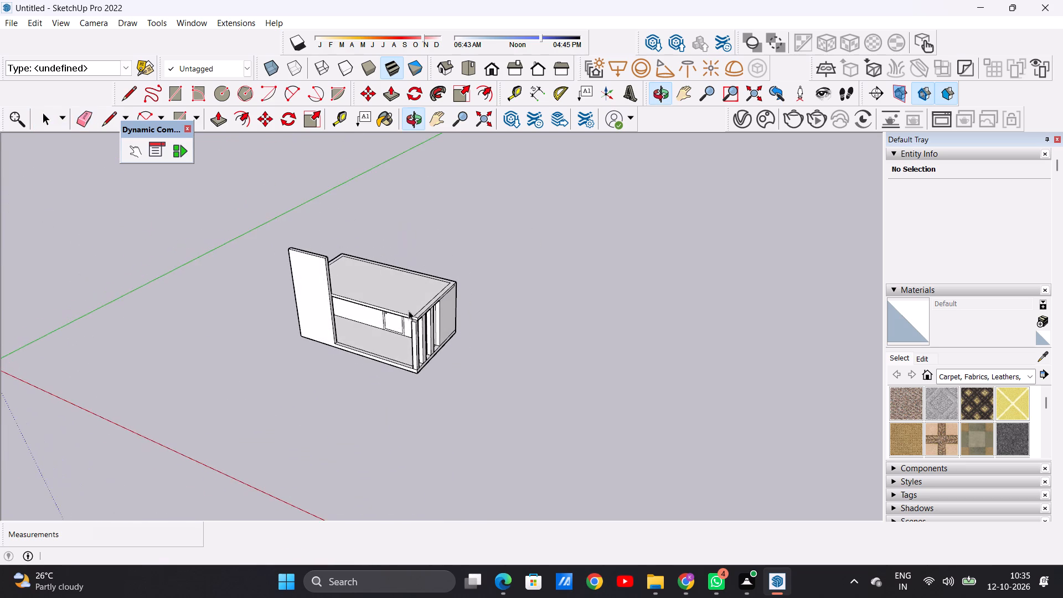
scroll(409, 312, "up", 10)
scroll(402, 303, "down", 1)
scroll(402, 303, "up", 3)
middle_click_drag(406, 286, 420, 386)
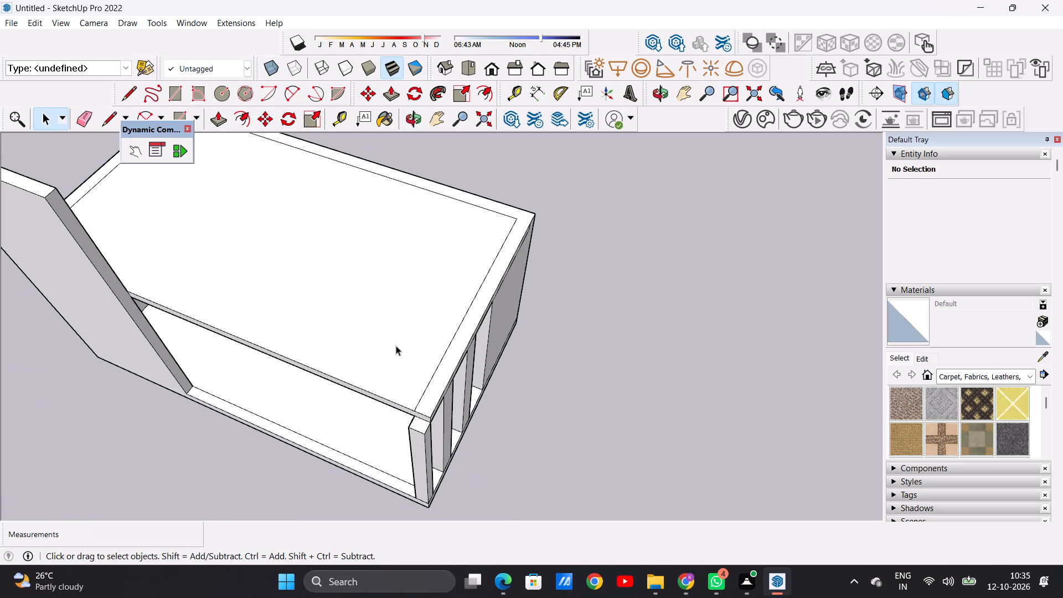
scroll(396, 339, "down", 6)
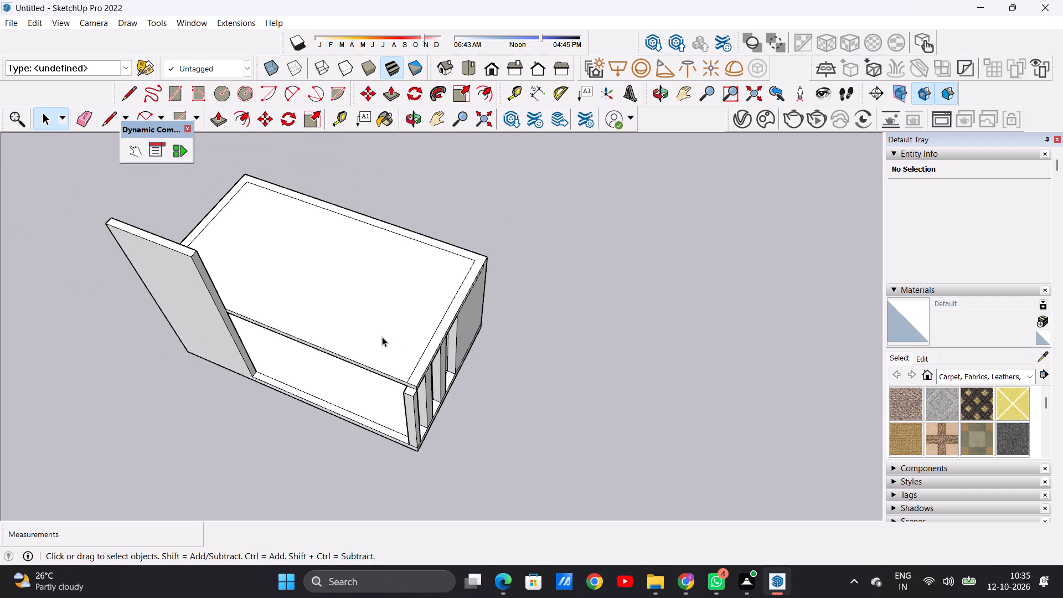
scroll(387, 354, "down", 4)
middle_click_drag(398, 413, 528, 285)
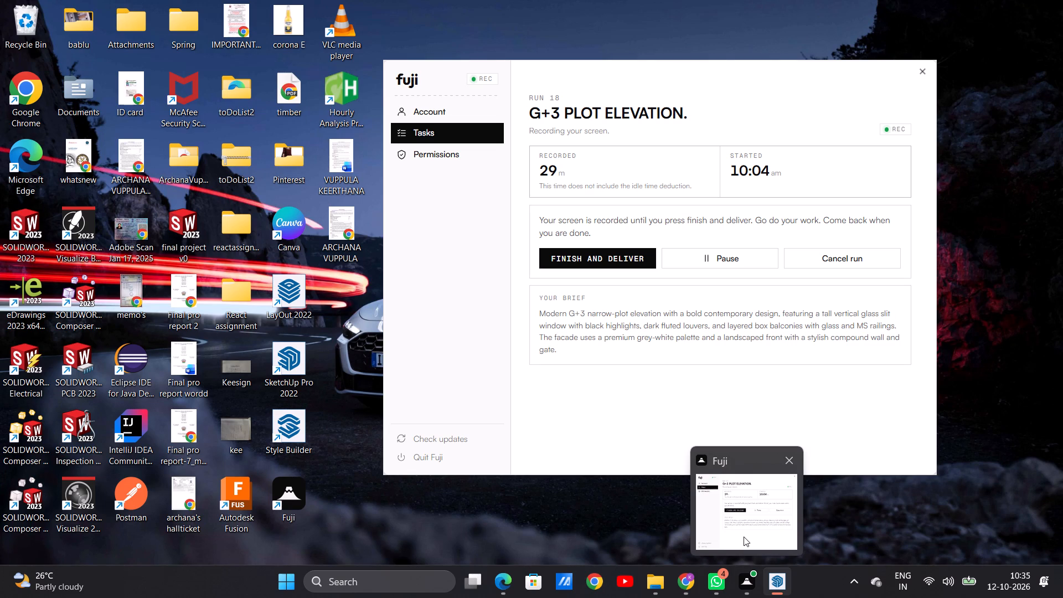
Switch to the Fuji window to check the task brief.
left_click(718, 502)
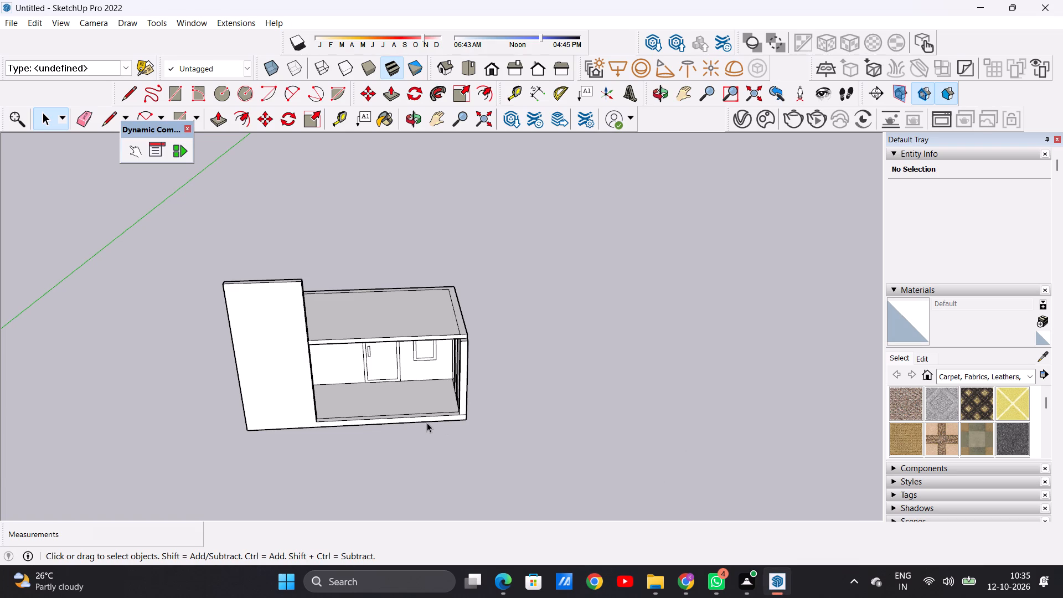
Push/Pull the U-shaped border on the roof upward with a distance of 10', raising the upper-storey walls to the tall front wall's top.
scroll(422, 397, "down", 4)
middle_click_drag(461, 406, 323, 369)
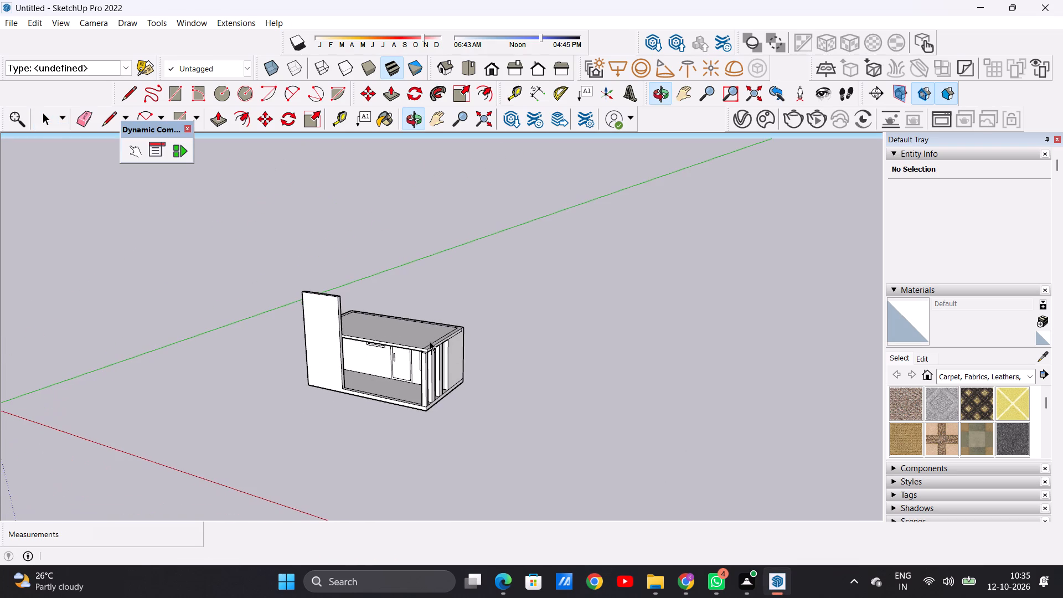
scroll(452, 369, "down", 5)
scroll(380, 333, "up", 13)
middle_click_drag(445, 339, 465, 435)
scroll(468, 408, "down", 4)
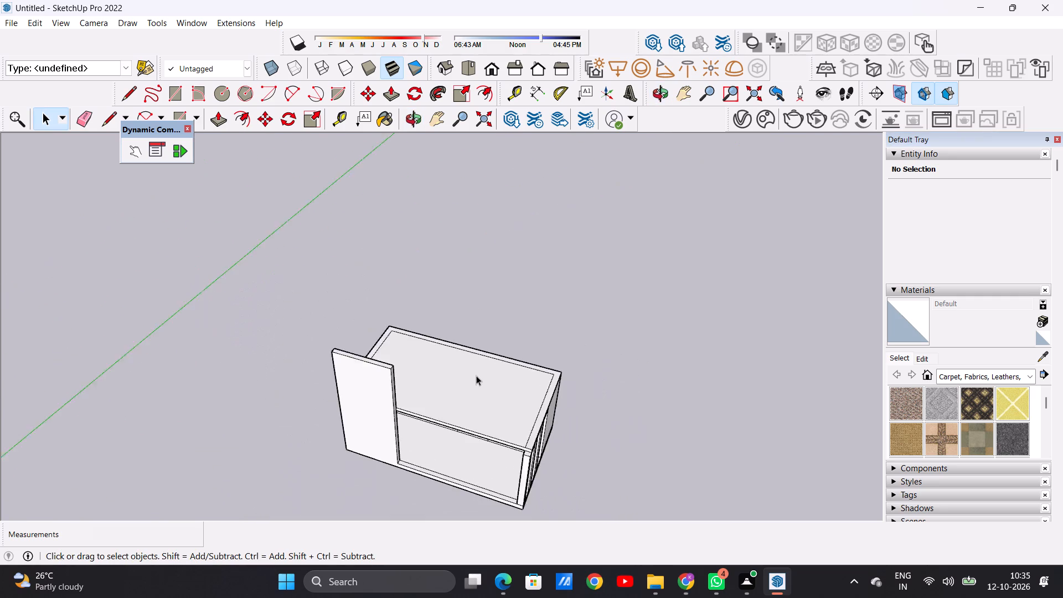
scroll(476, 375, "down", 9)
scroll(504, 403, "up", 14)
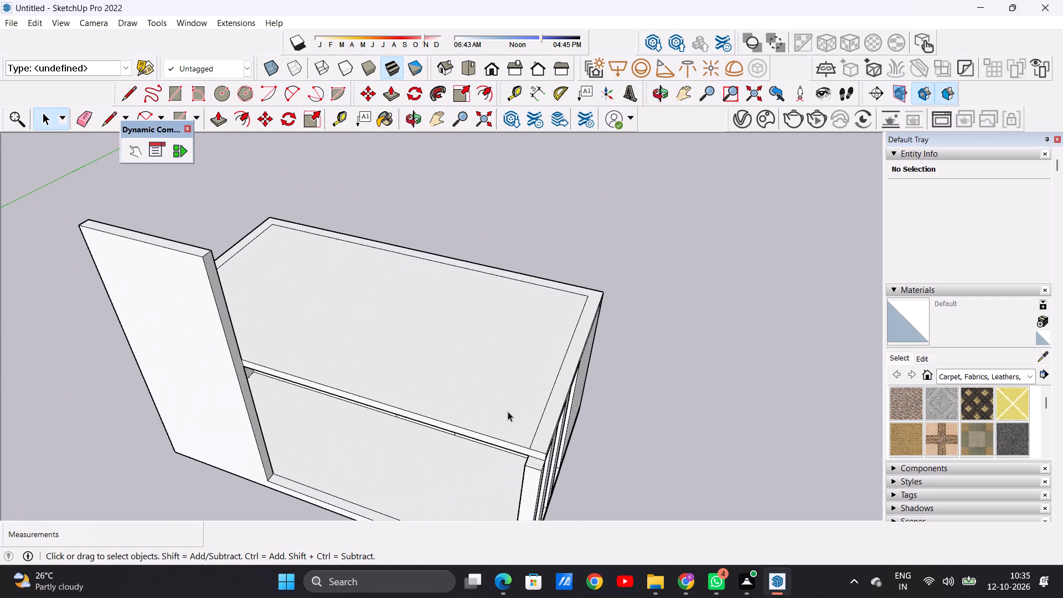
key("p")
scroll(508, 411, "up", 5)
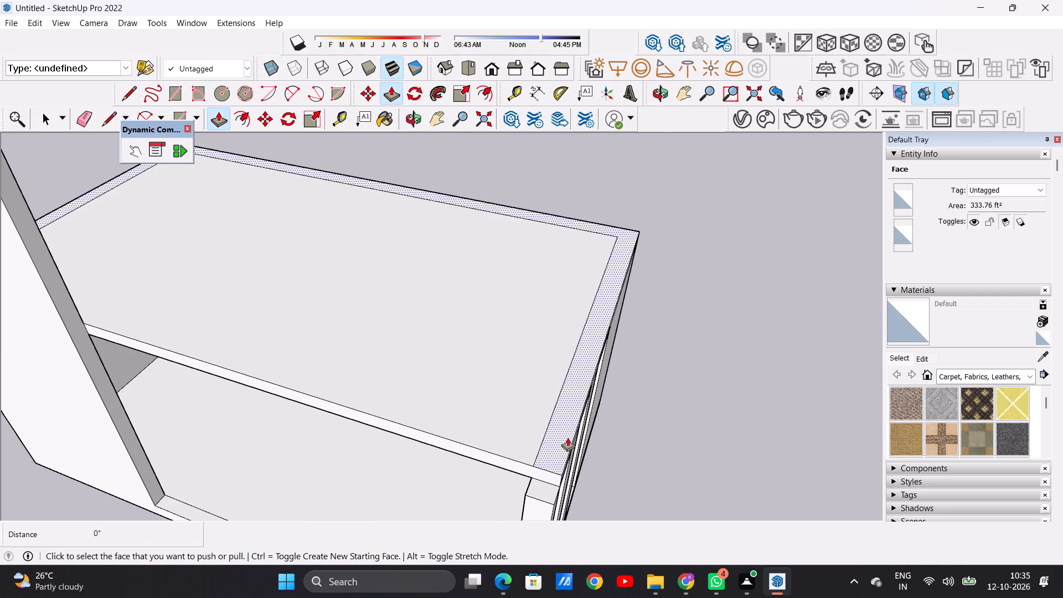
left_click(558, 439)
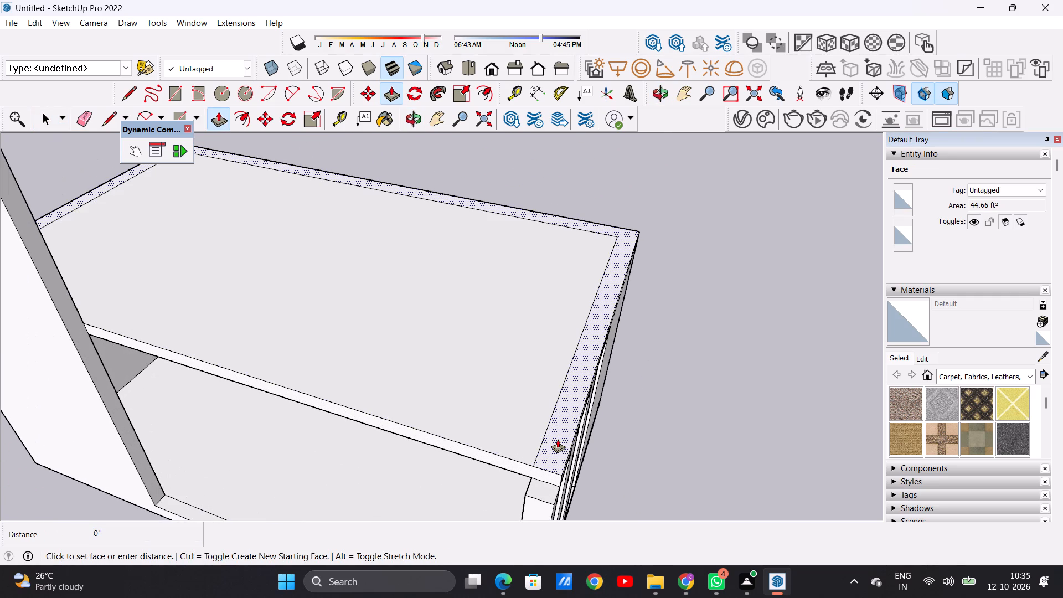
scroll(563, 420, "down", 10)
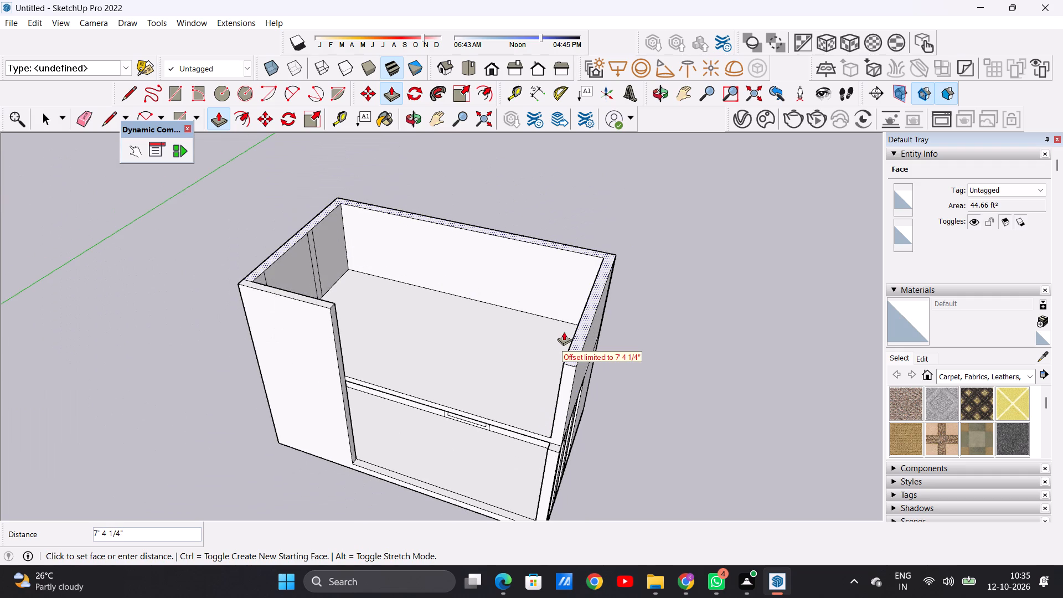
type("10'")
key("Return")
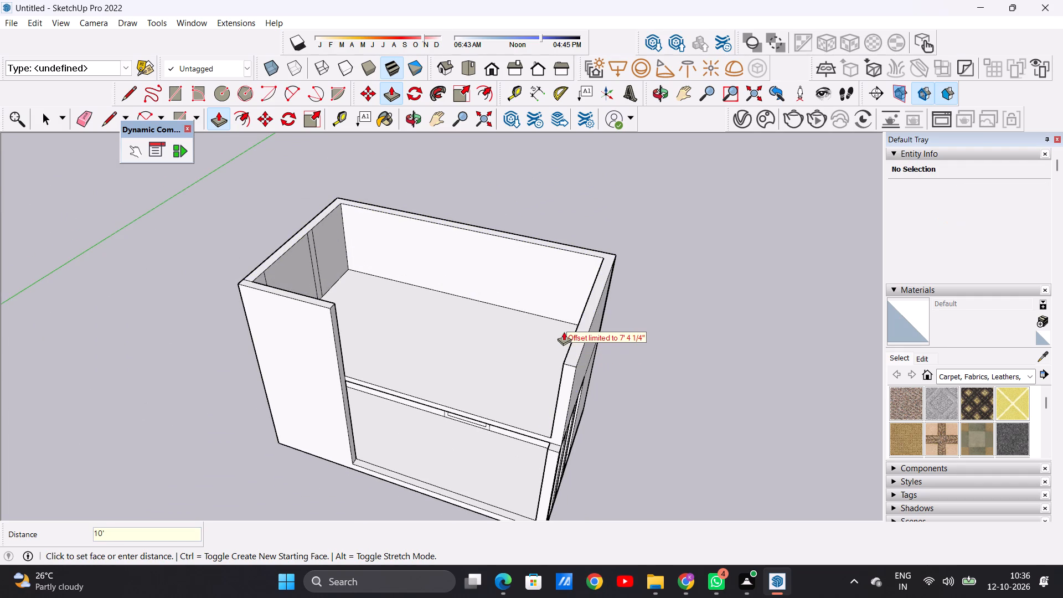
key("space")
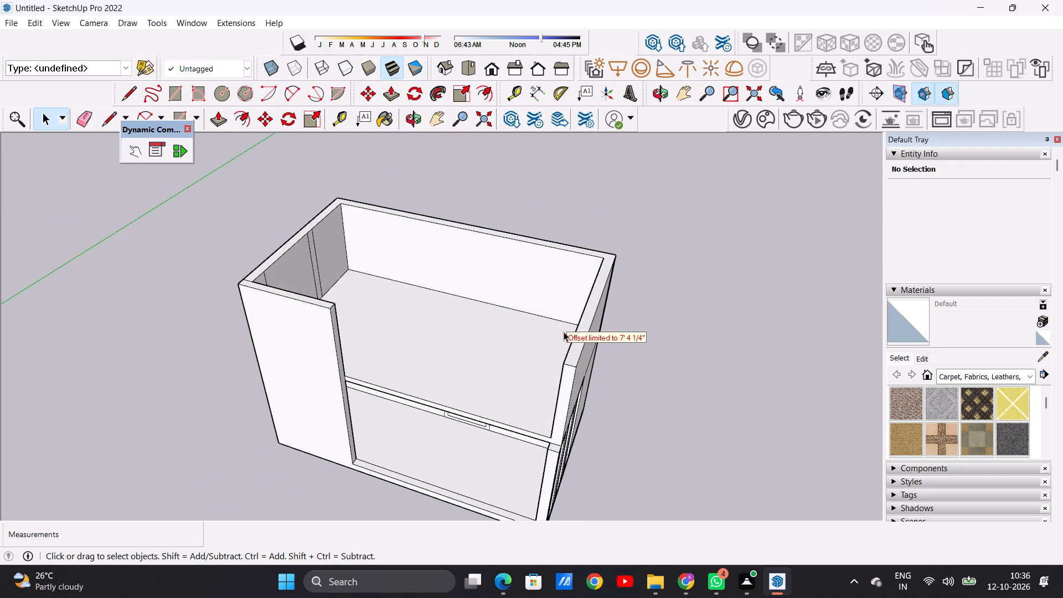
scroll(333, 274, "up", 4)
scroll(337, 282, "down", 1)
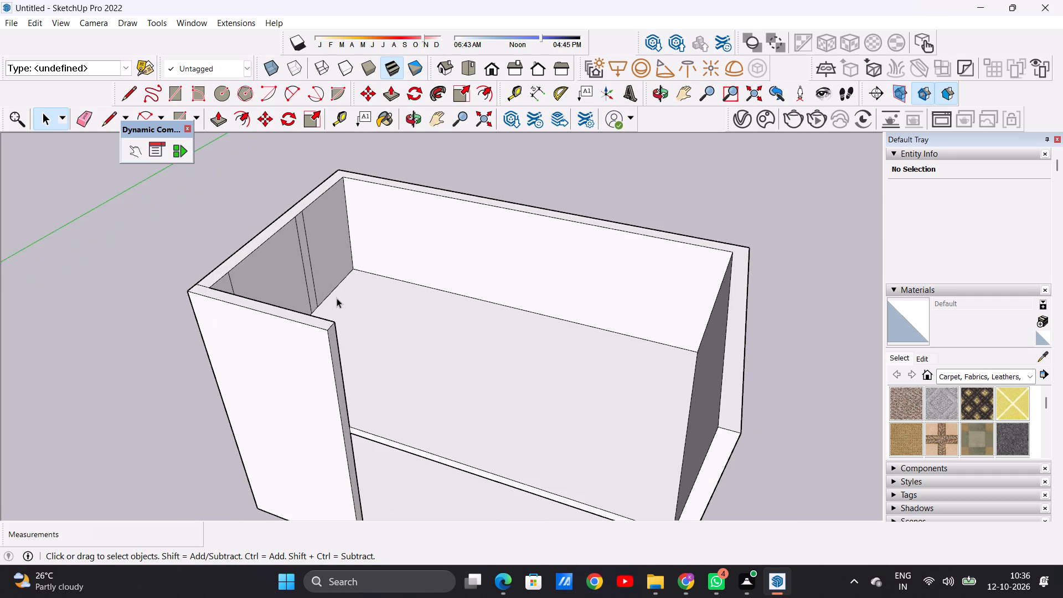
Undo the last raising of the U-shaped wall border on the roof.
scroll(340, 369, "down", 3)
key("ctrl+z")
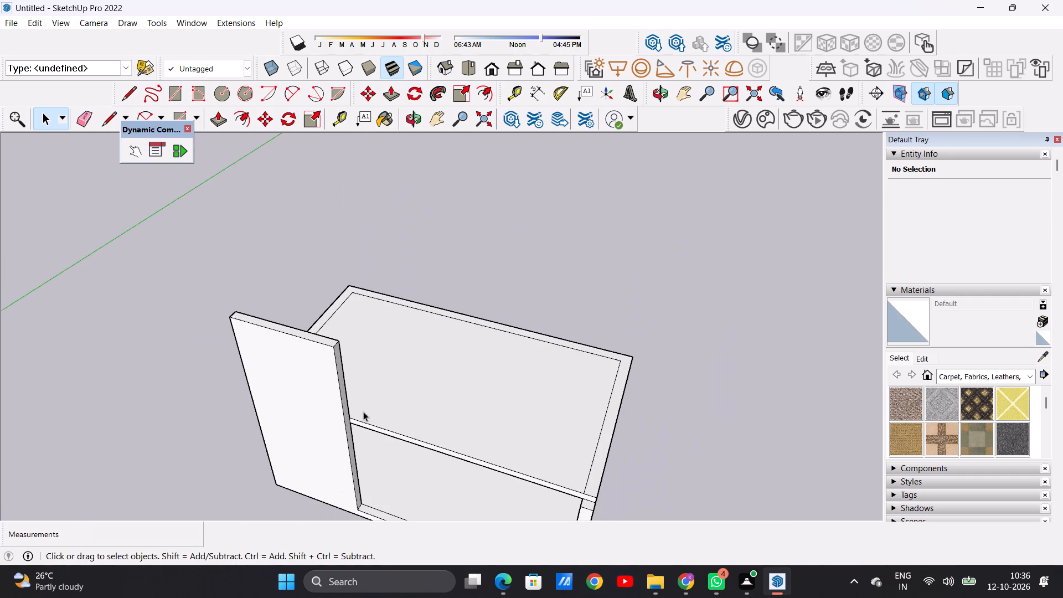
Push/Pull the top face of the tall front wall down about 7' 4" to the level of the roof slab.
key("p")
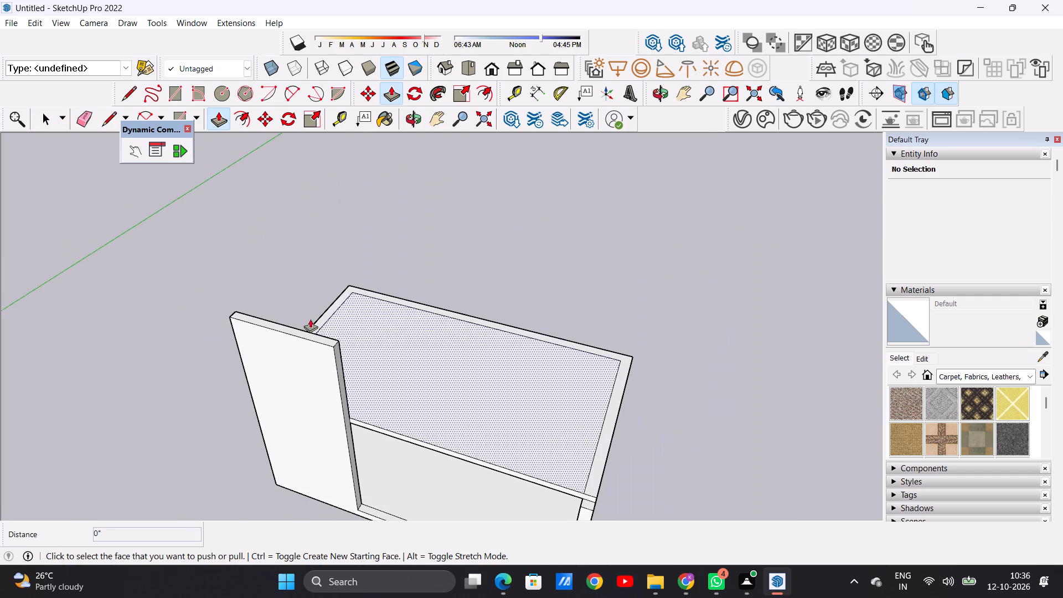
scroll(355, 337, "up", 1)
scroll(355, 337, "down", 1)
scroll(355, 337, "up", 7)
left_click(279, 346)
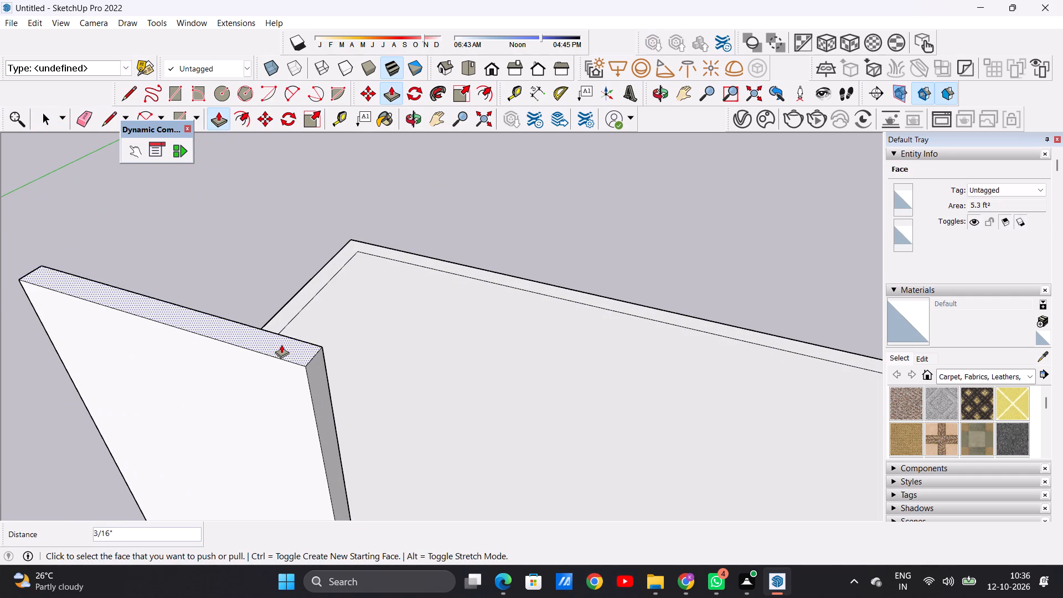
left_click(299, 347)
scroll(299, 382, "down", 5)
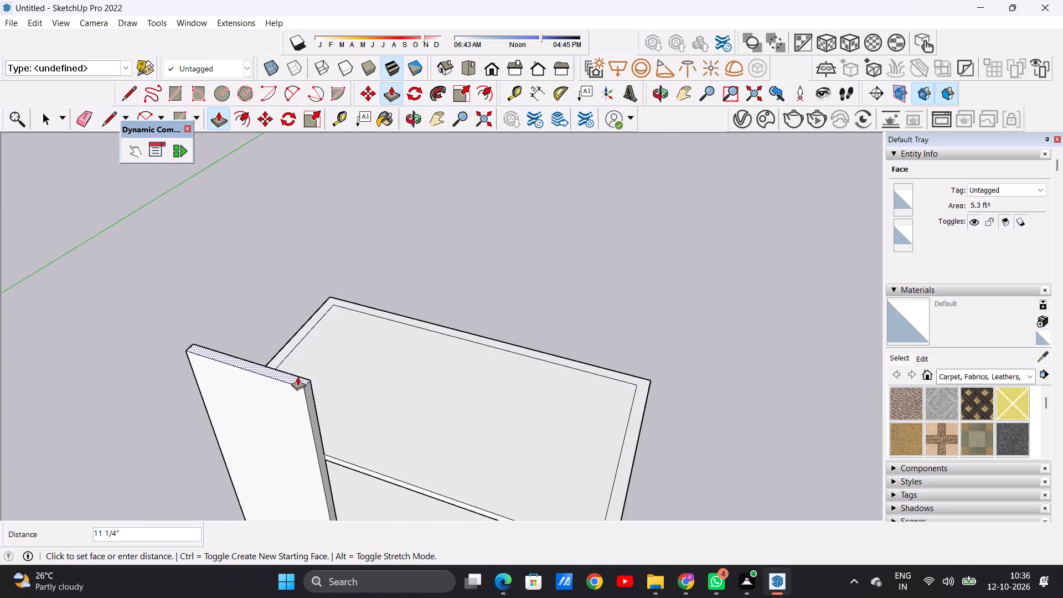
scroll(297, 377, "down", 17)
scroll(305, 411, "up", 14)
scroll(306, 410, "down", 1)
scroll(306, 409, "up", 3)
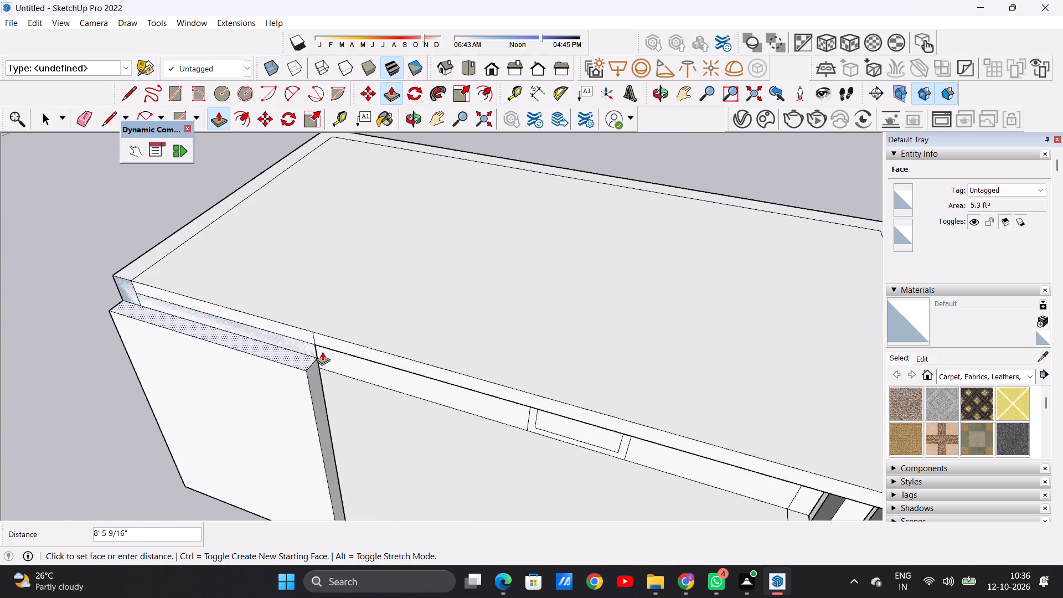
left_click(313, 334)
key("space")
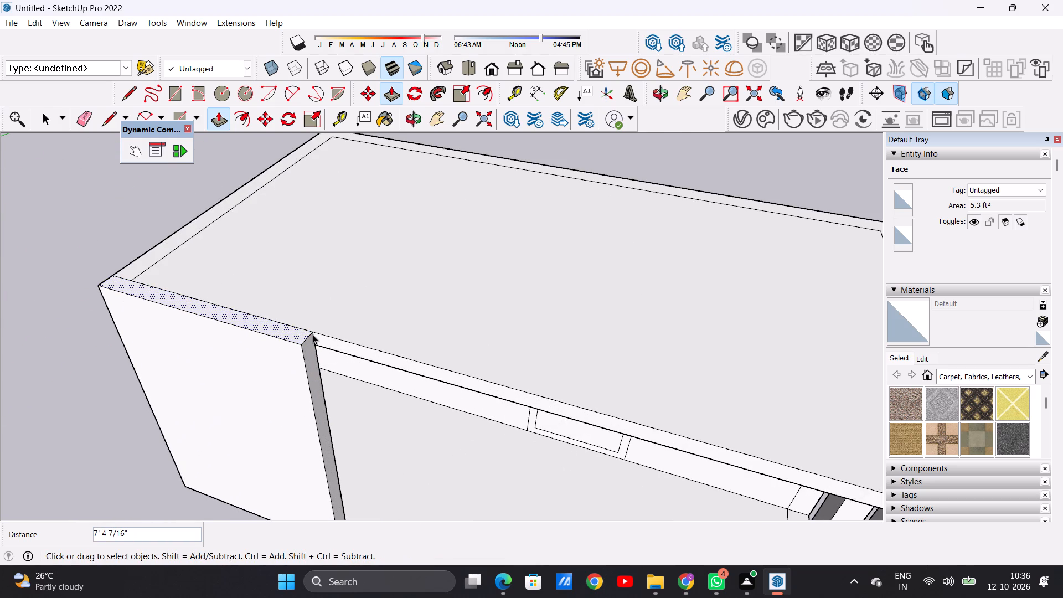
Push/Pull the U-shaped border on the roof upward by 10' to form the upper-storey walls.
scroll(311, 344, "down", 11)
scroll(513, 358, "up", 4)
scroll(529, 364, "down", 1)
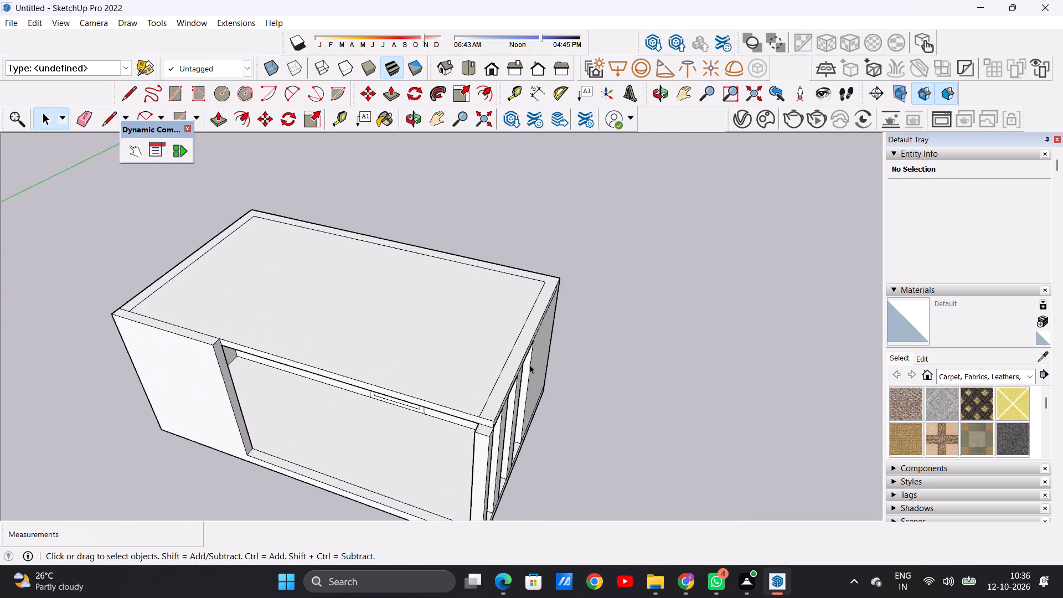
scroll(529, 364, "up", 1)
key("p")
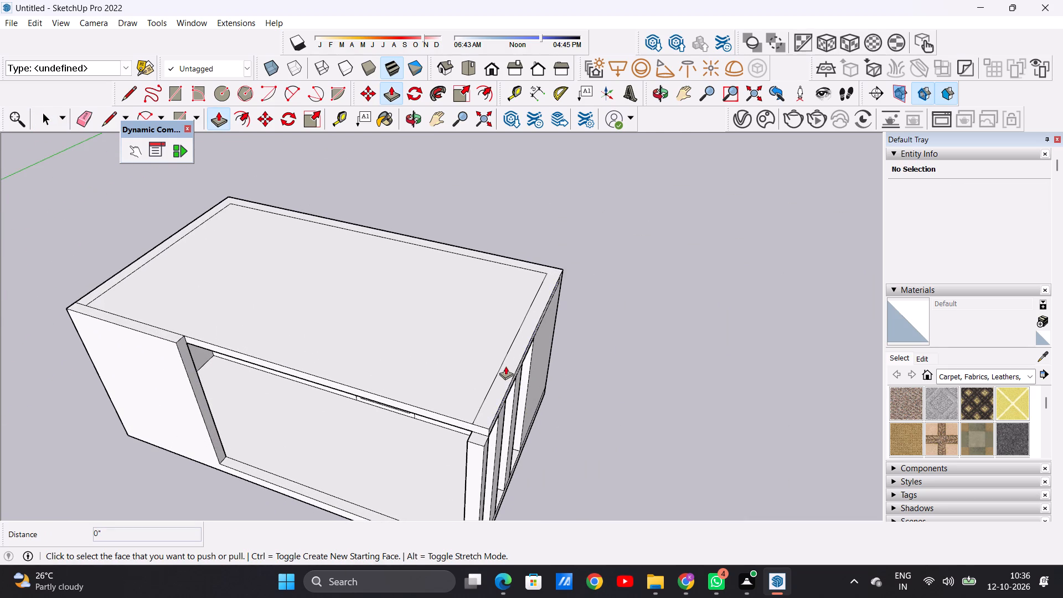
scroll(504, 365, "up", 5)
left_click(507, 372)
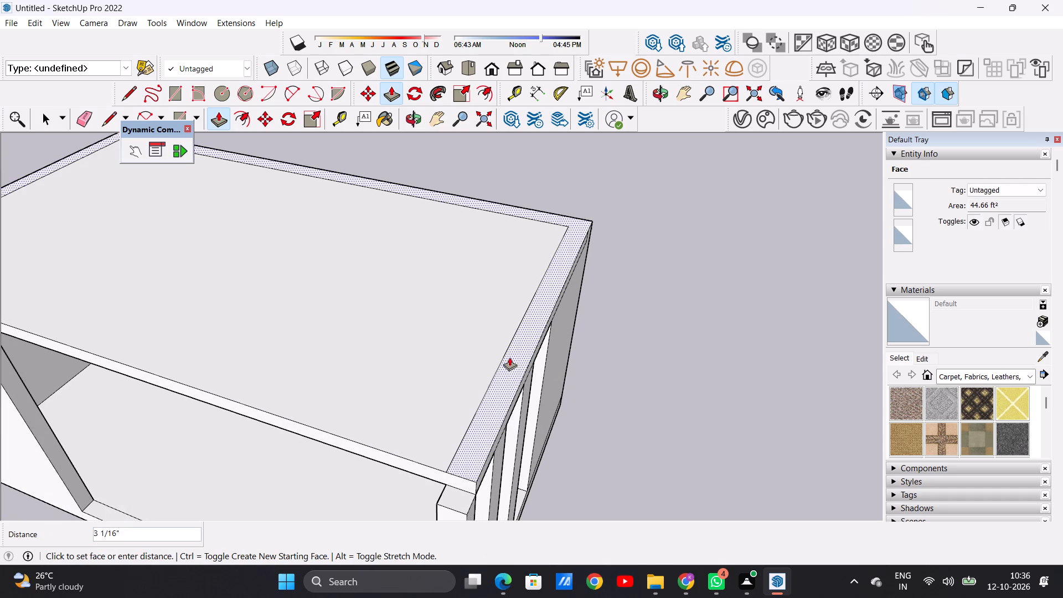
scroll(538, 318, "down", 14)
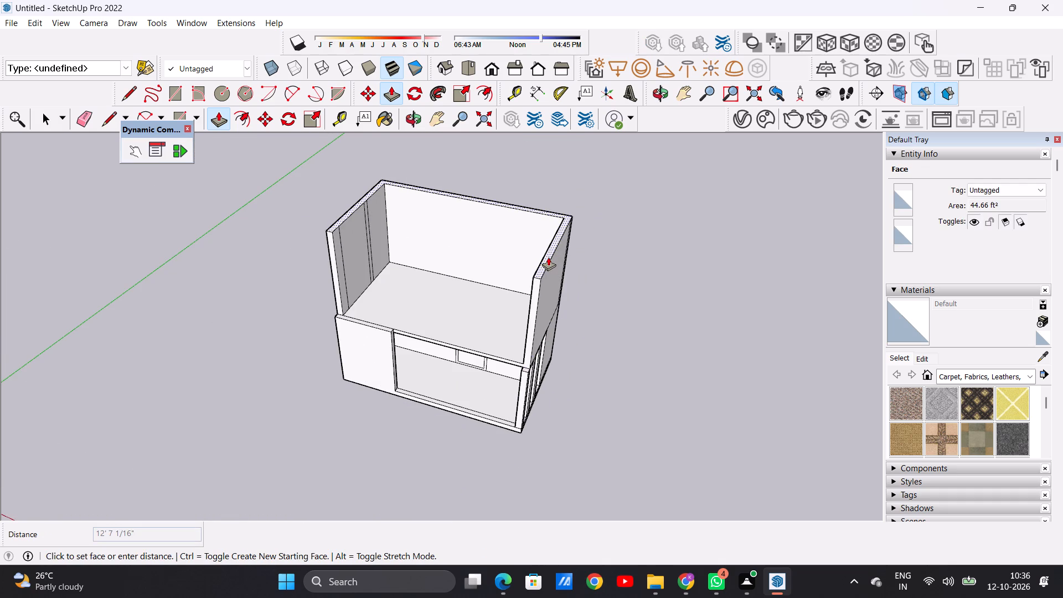
type("10'")
key("Return")
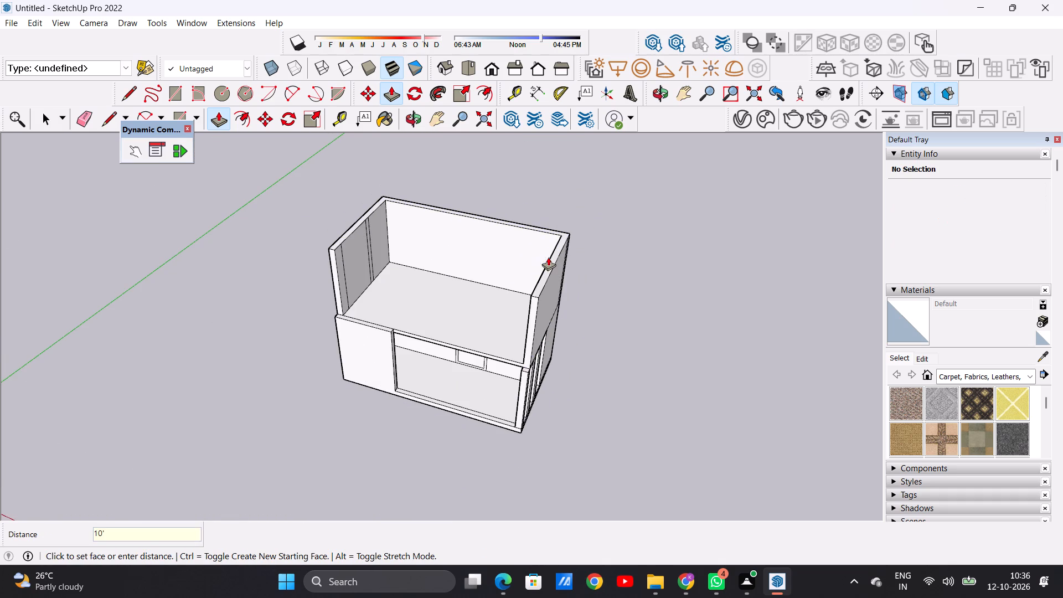
key("space")
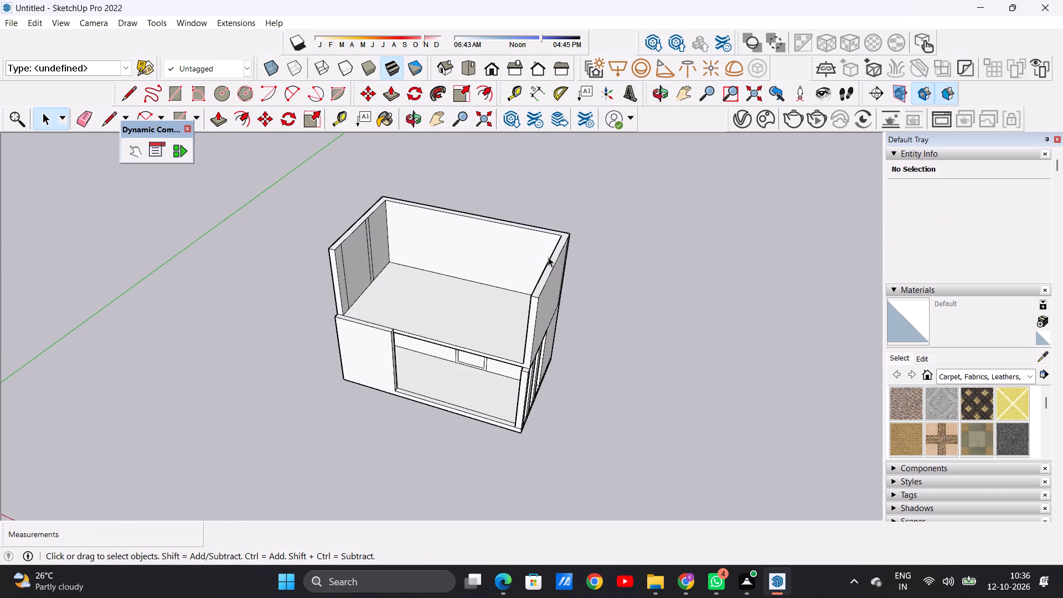
Examine the upper-storey walls, the open floor between them and the building's front from above and from eye level.
scroll(364, 330, "up", 1)
scroll(366, 328, "down", 1)
scroll(367, 328, "up", 5)
middle_click_drag(340, 311, 351, 332)
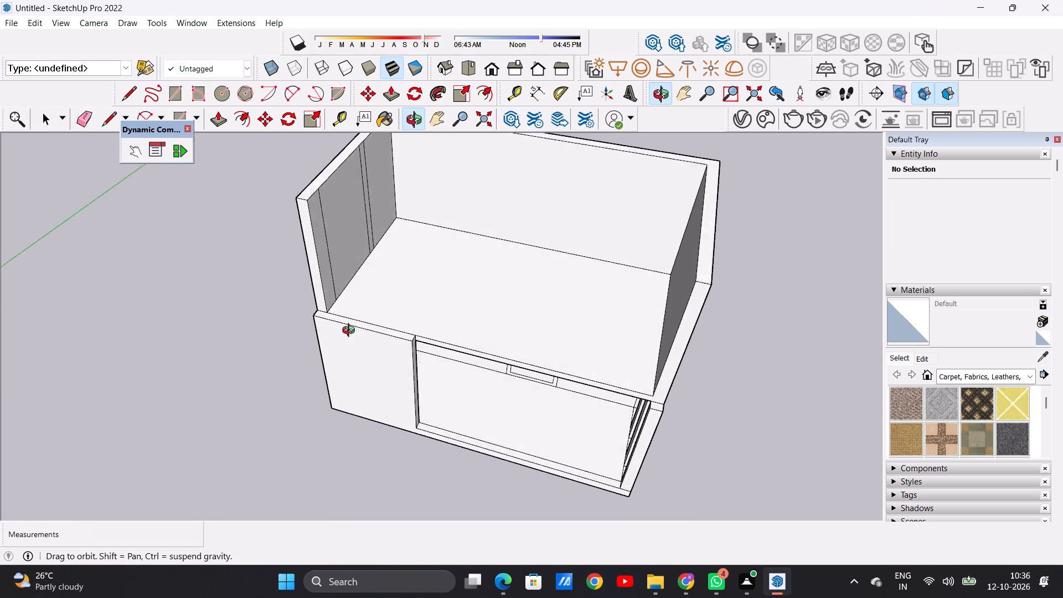
middle_click_drag(351, 332, 347, 398)
scroll(401, 387, "down", 11)
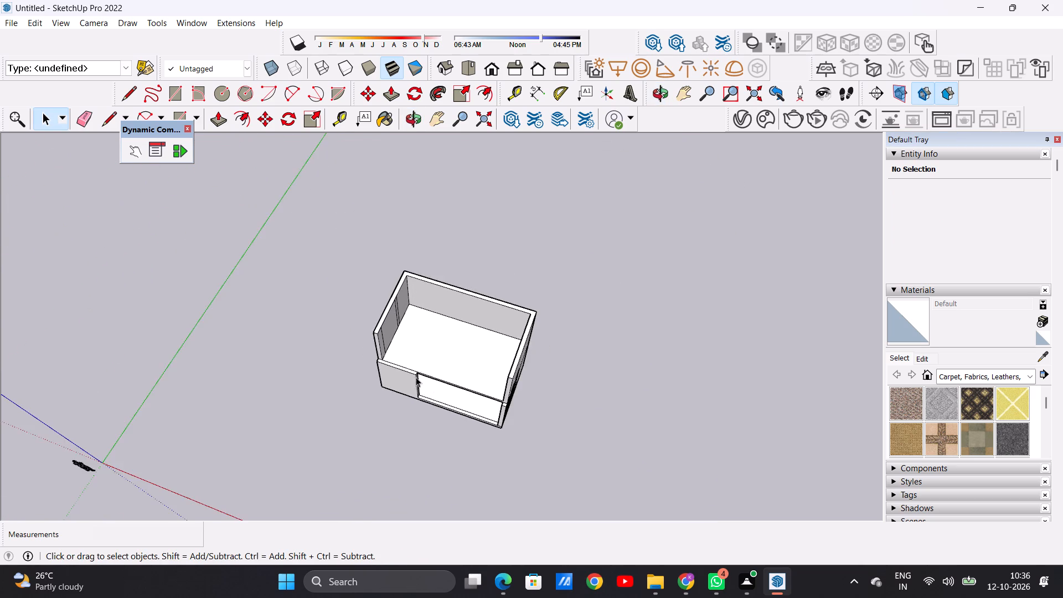
middle_click_drag(435, 366, 427, 403)
scroll(419, 338, "up", 8)
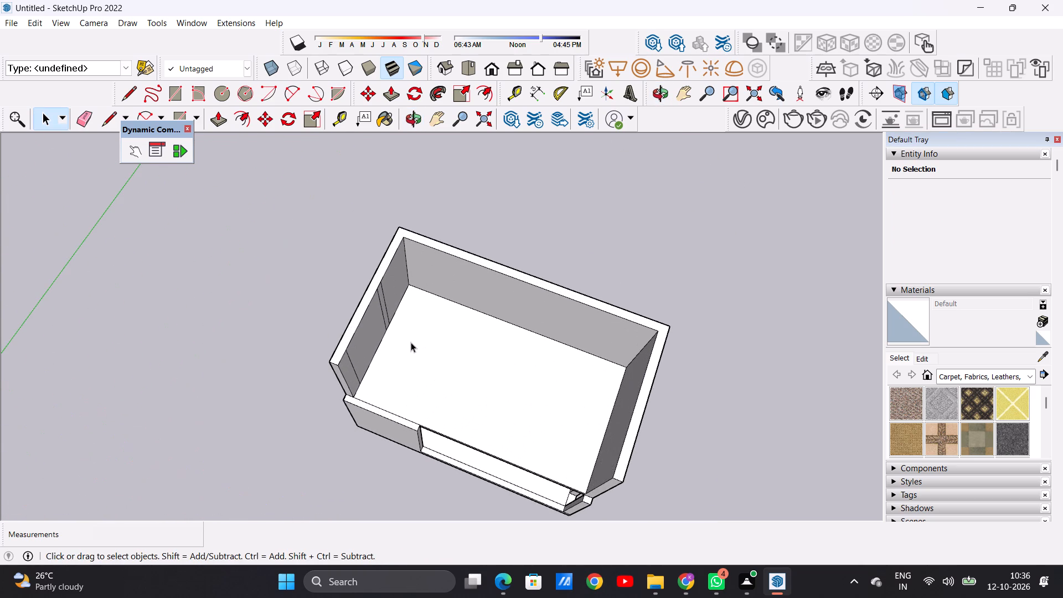
scroll(411, 342, "up", 1)
scroll(427, 378, "down", 6)
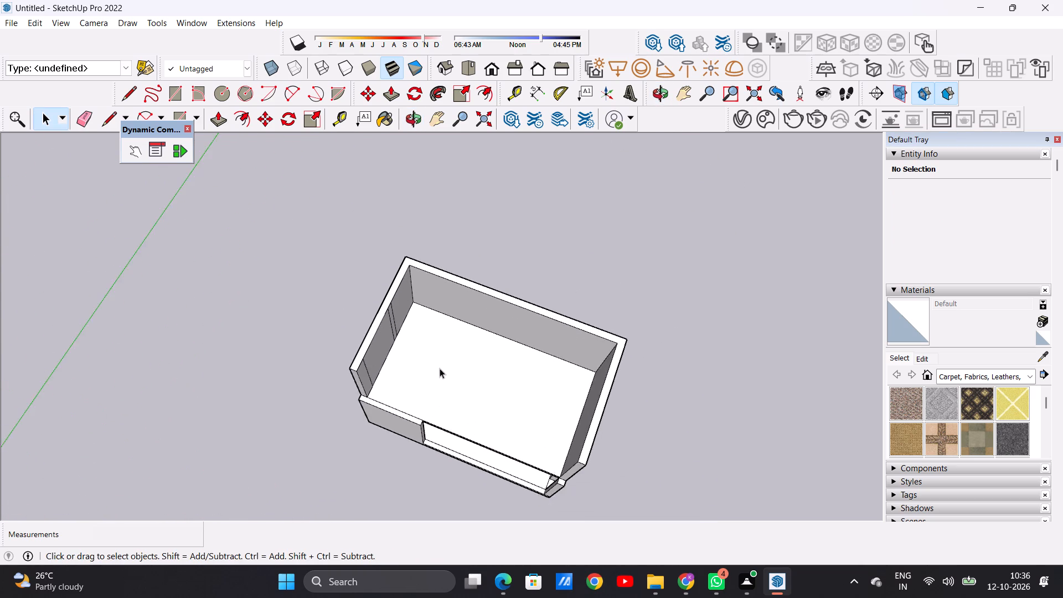
scroll(440, 368, "down", 6)
scroll(461, 425, "up", 1)
middle_click_drag(470, 399, 498, 267)
middle_click_drag(462, 439, 468, 347)
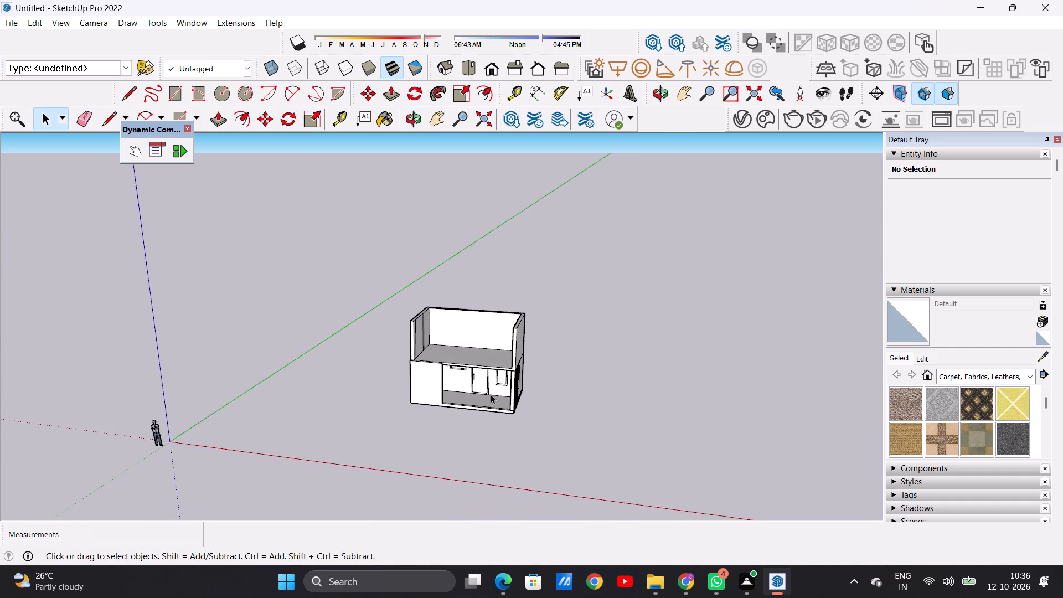
scroll(460, 382, "up", 16)
middle_click_drag(460, 386, 525, 377)
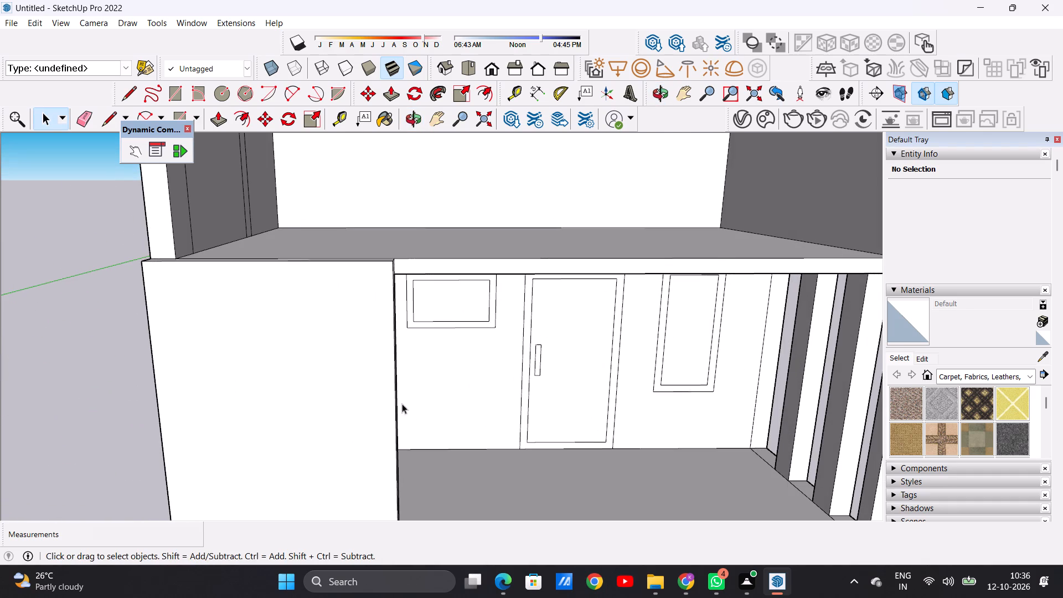
scroll(388, 427, "down", 13)
middle_click_drag(452, 361, 440, 452)
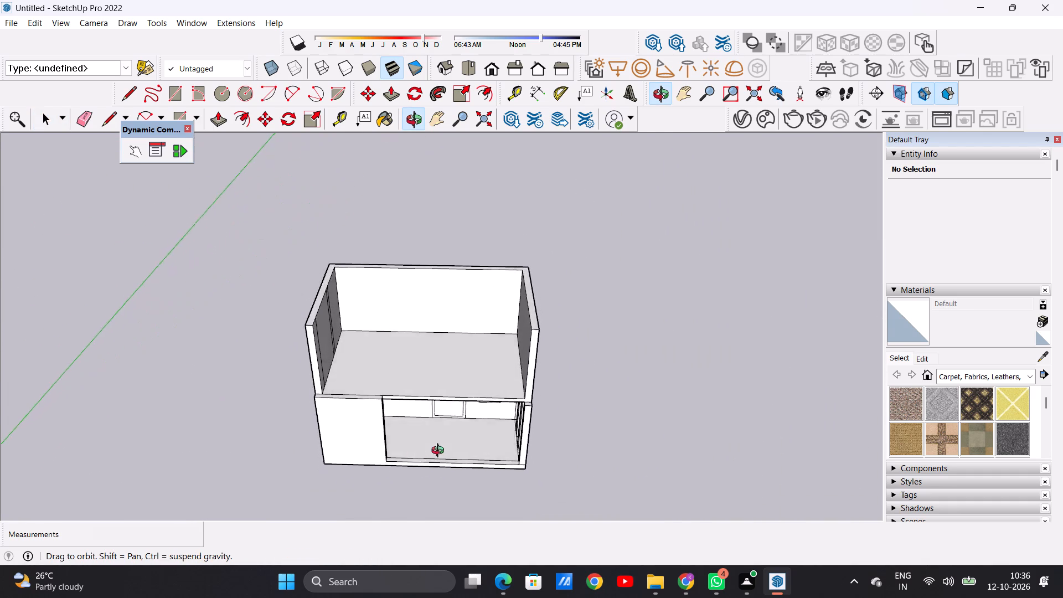
middle_click_drag(440, 452, 347, 466)
scroll(363, 350, "up", 7)
middle_click_drag(386, 378, 410, 418)
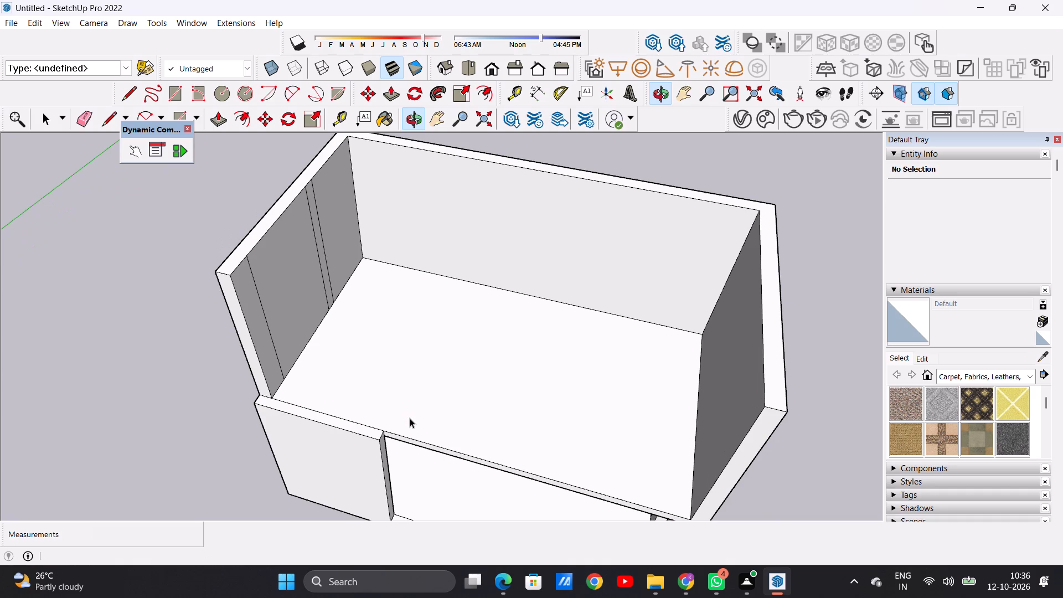
Draw two parallel lines about 24' 5" long across the upper floor, from the side wall's narrow strip to the opposite wall.
key("l")
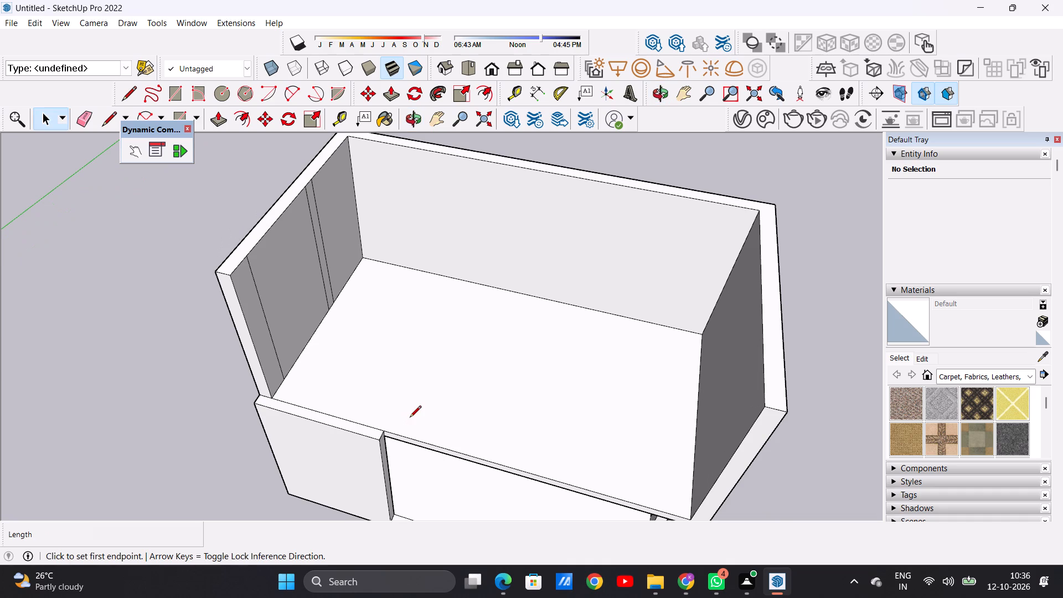
scroll(330, 300, "up", 12)
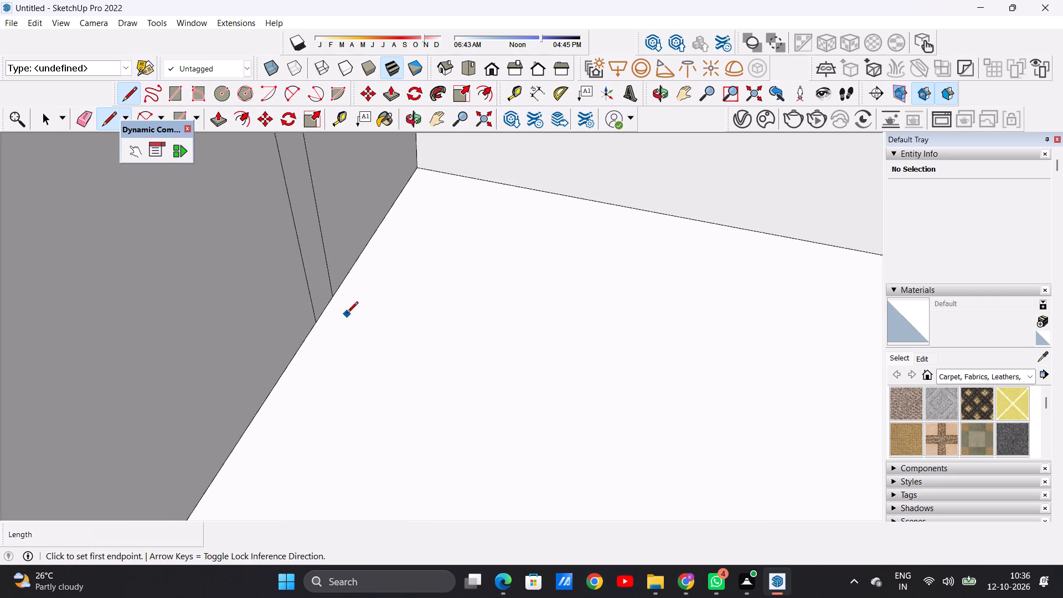
scroll(347, 314, "up", 3)
left_click(328, 291)
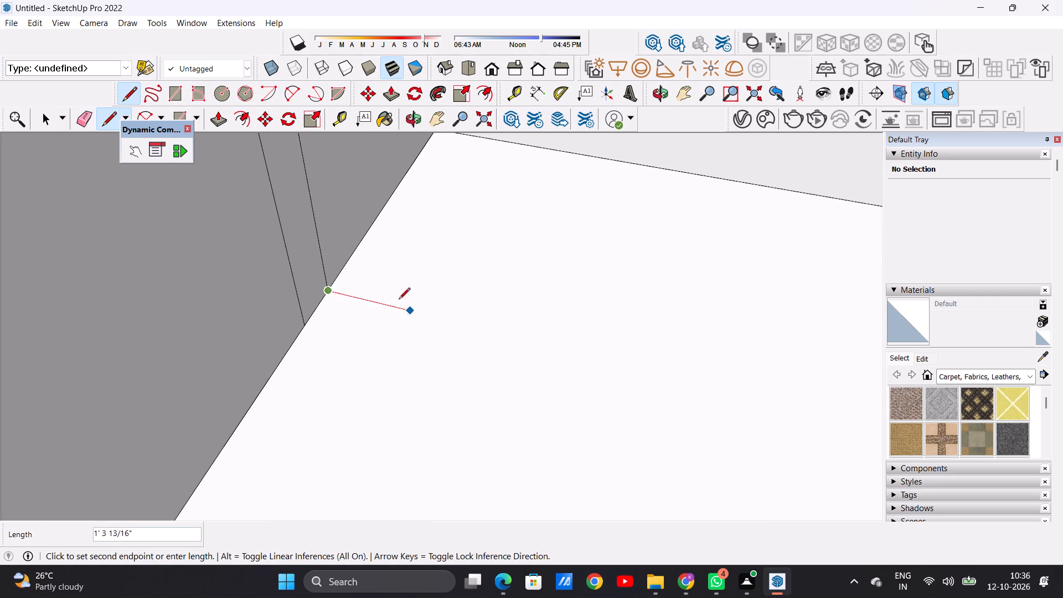
scroll(364, 285, "down", 17)
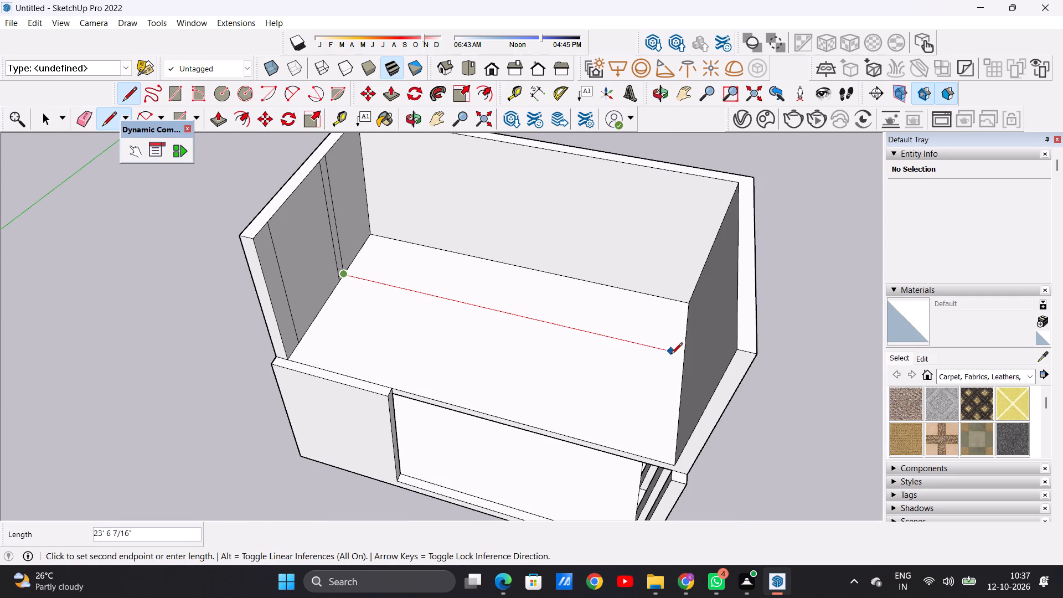
left_click(685, 354)
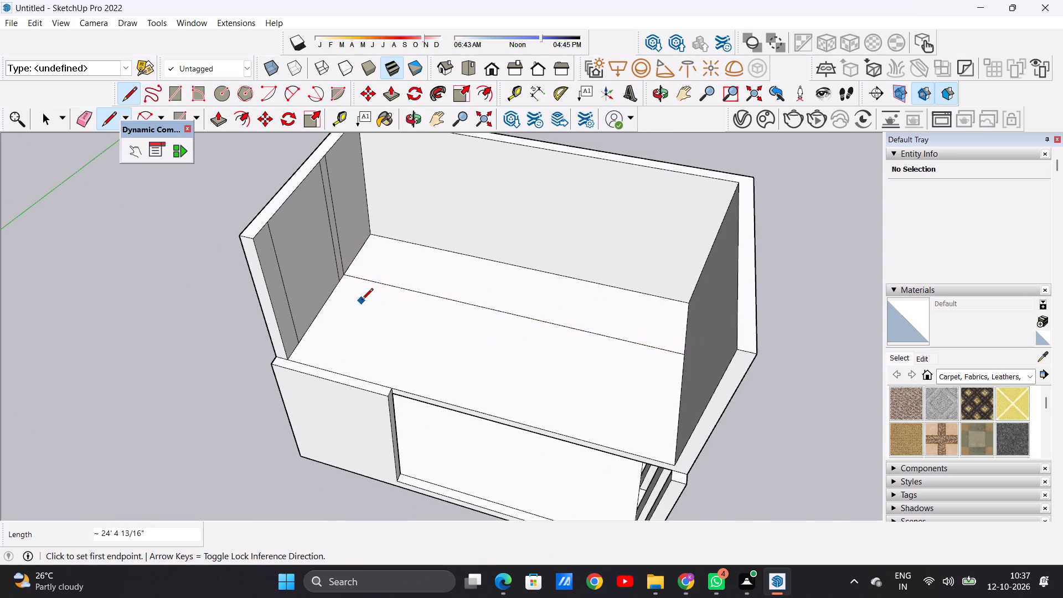
scroll(358, 296, "up", 11)
left_click(304, 256)
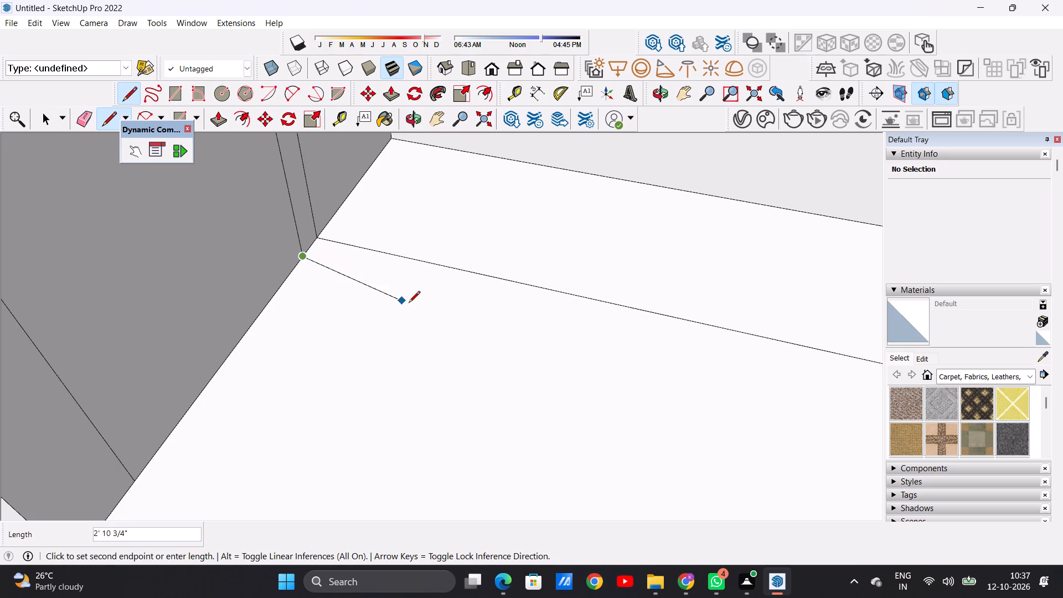
scroll(392, 302, "down", 12)
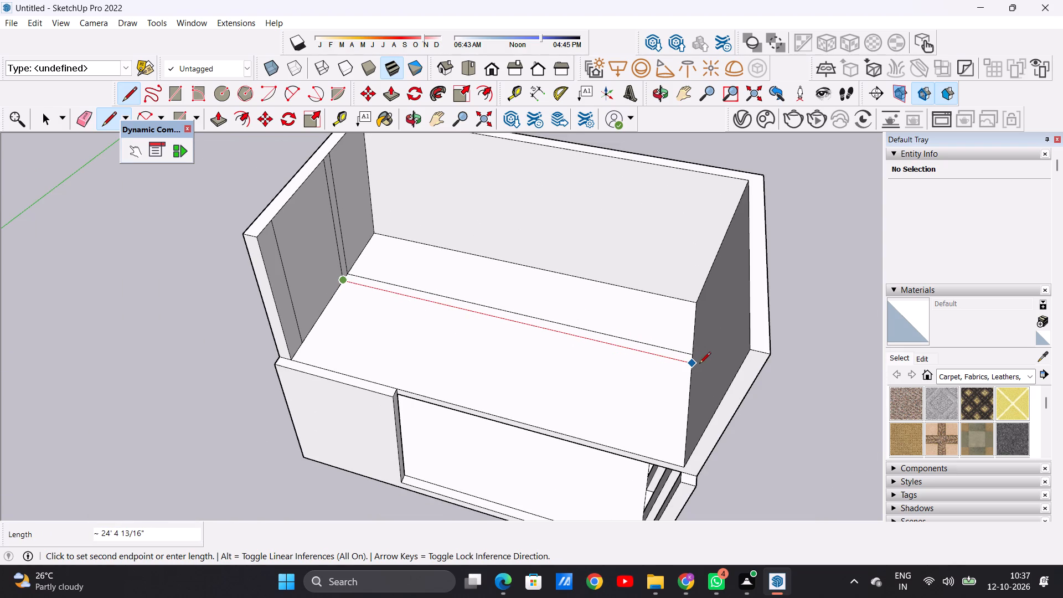
left_click(699, 364)
key("space")
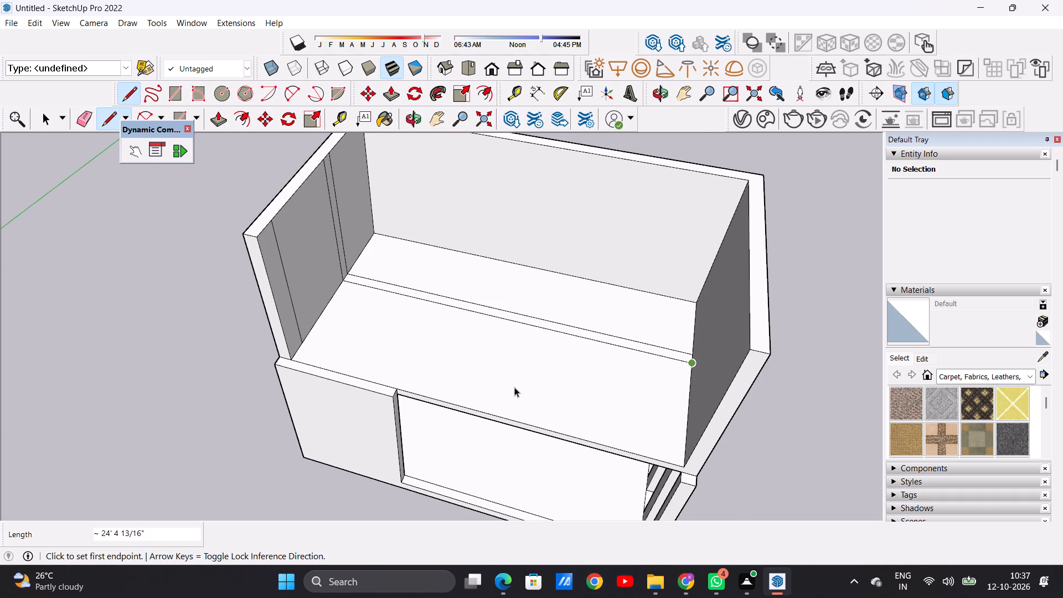
Push/Pull the narrow floor strip between the two parallel lines upward by 10' to form a cross wall level with the outer walls.
scroll(514, 386, "down", 8)
scroll(516, 383, "up", 7)
middle_click_drag(511, 388, 558, 302)
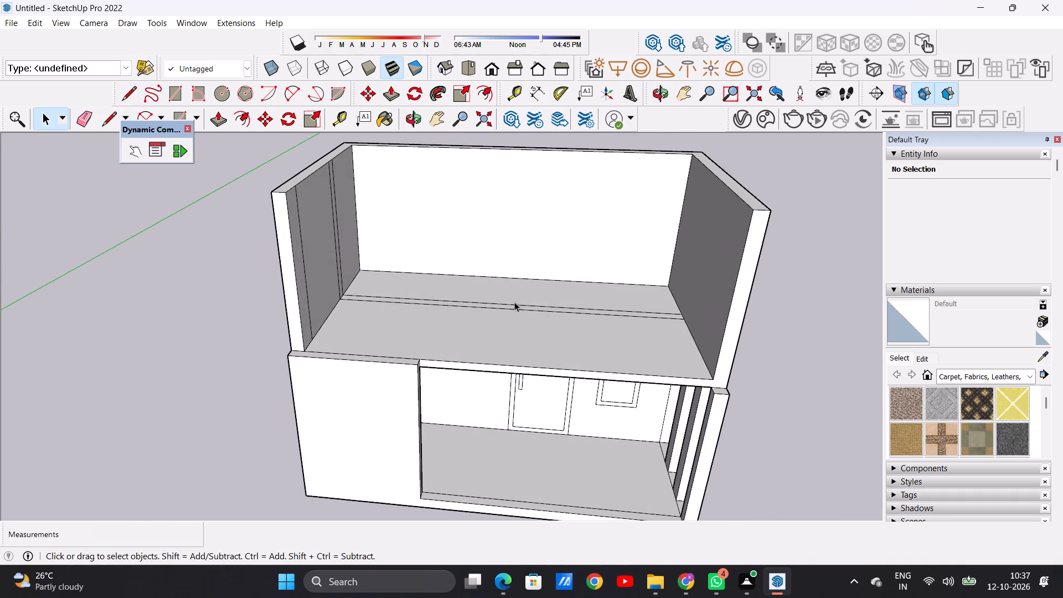
scroll(420, 335, "down", 8)
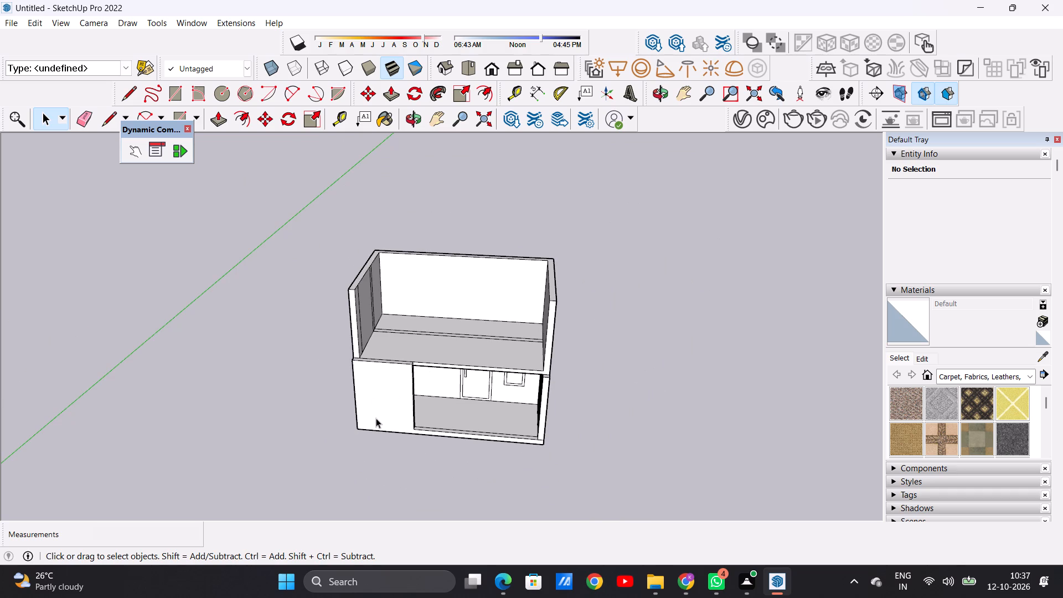
middle_click_drag(375, 416, 373, 526)
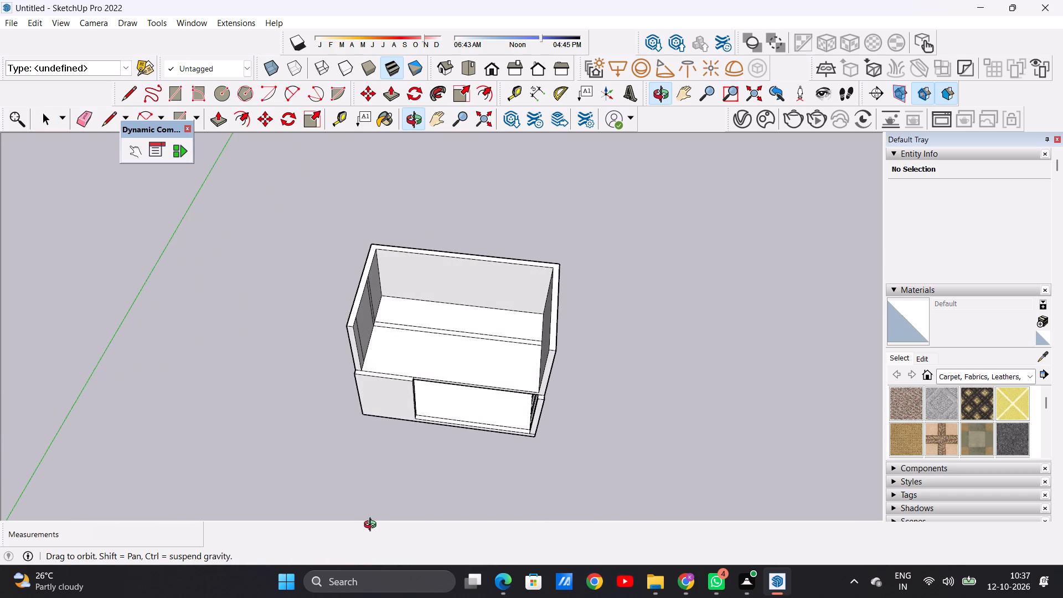
middle_click_drag(373, 526, 372, 525)
scroll(536, 359, "up", 6)
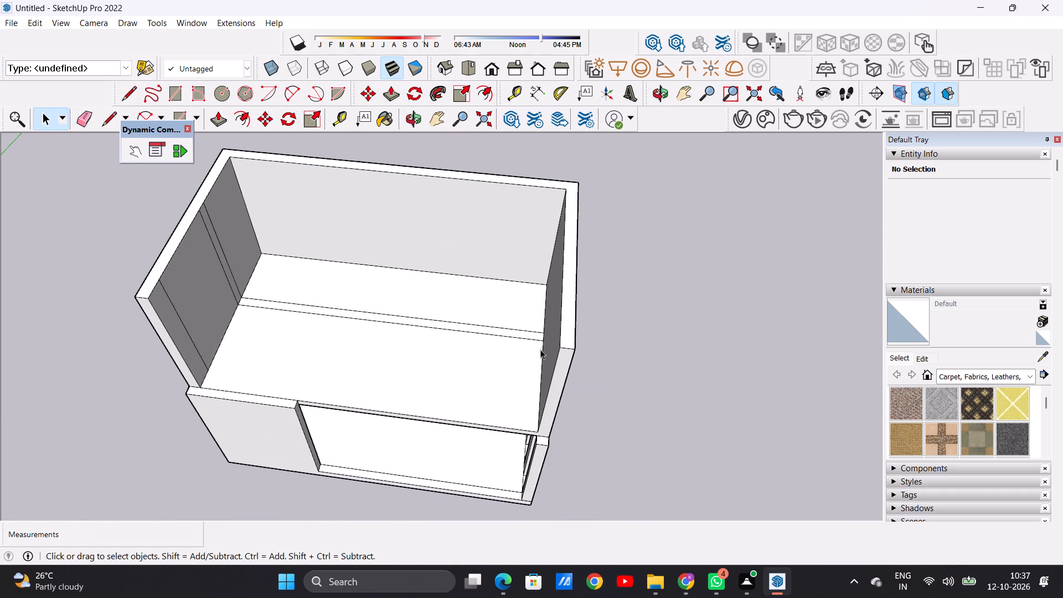
key("p")
scroll(537, 330, "up", 5)
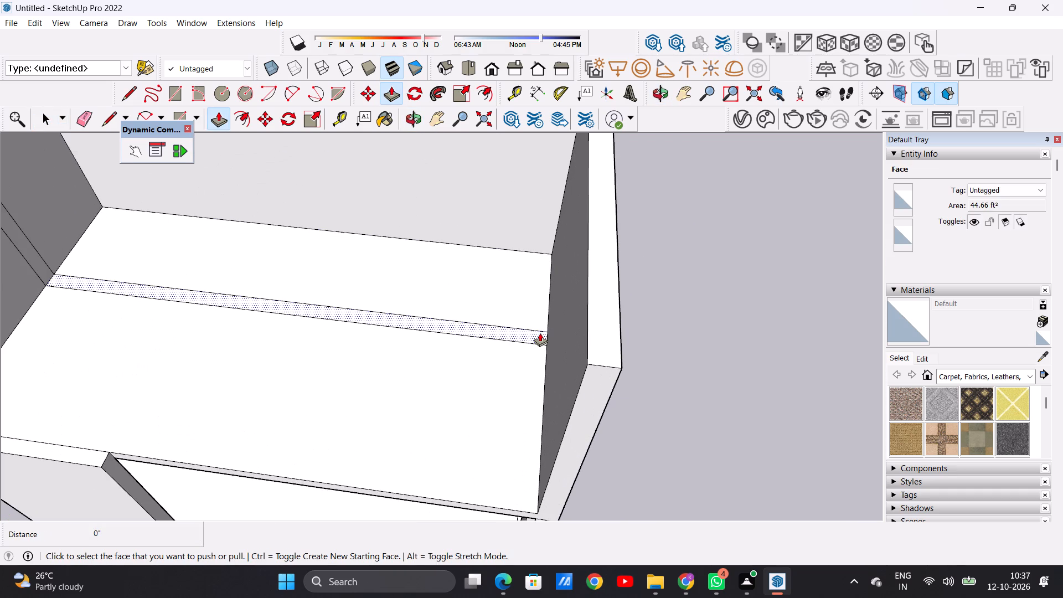
left_click(540, 333)
scroll(548, 278, "down", 9)
scroll(561, 246, "up", 3)
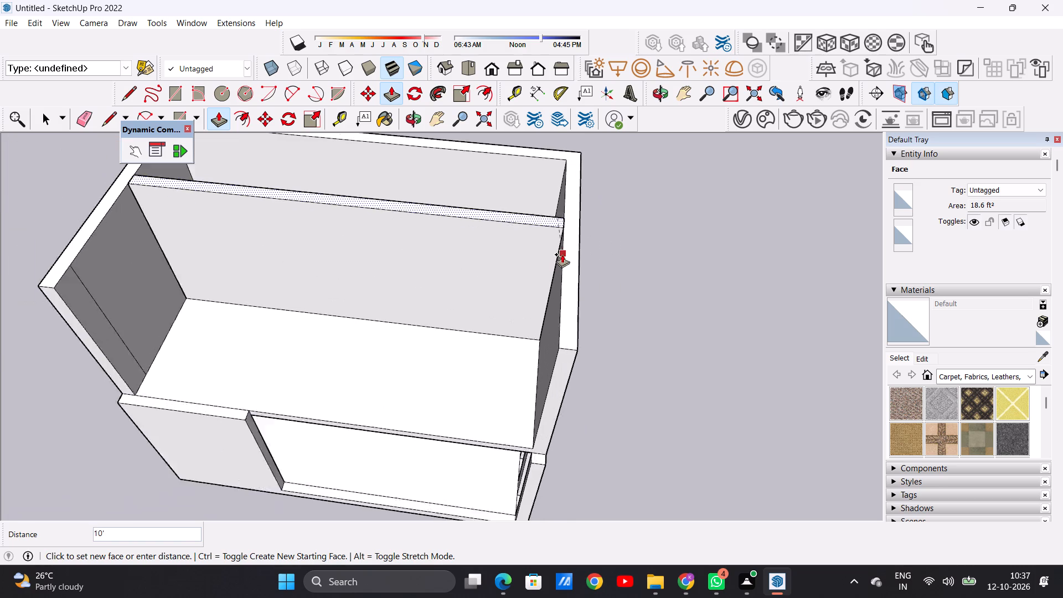
scroll(562, 254, "up", 8)
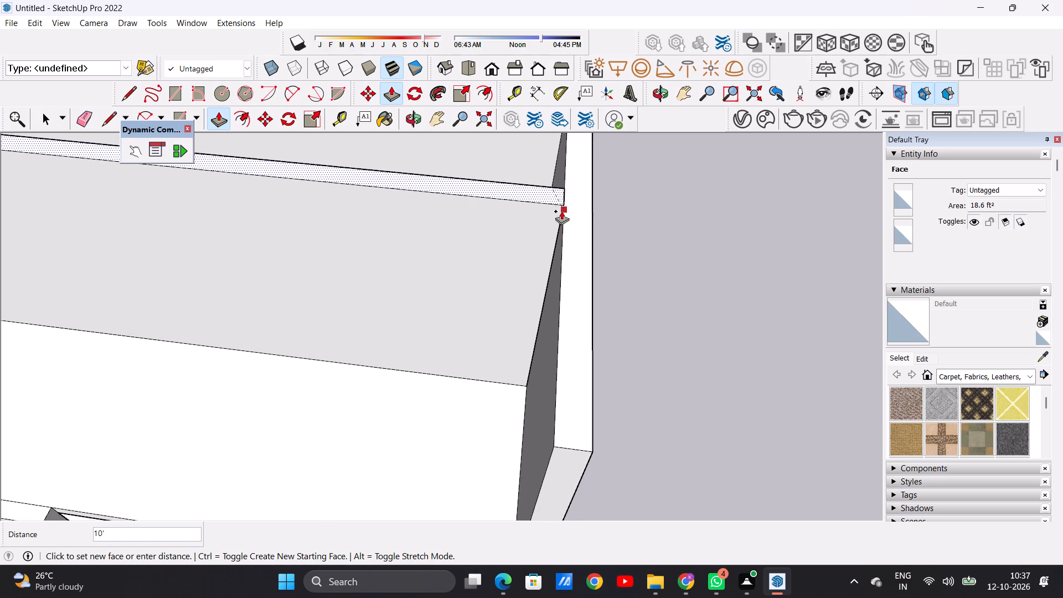
left_click(566, 207)
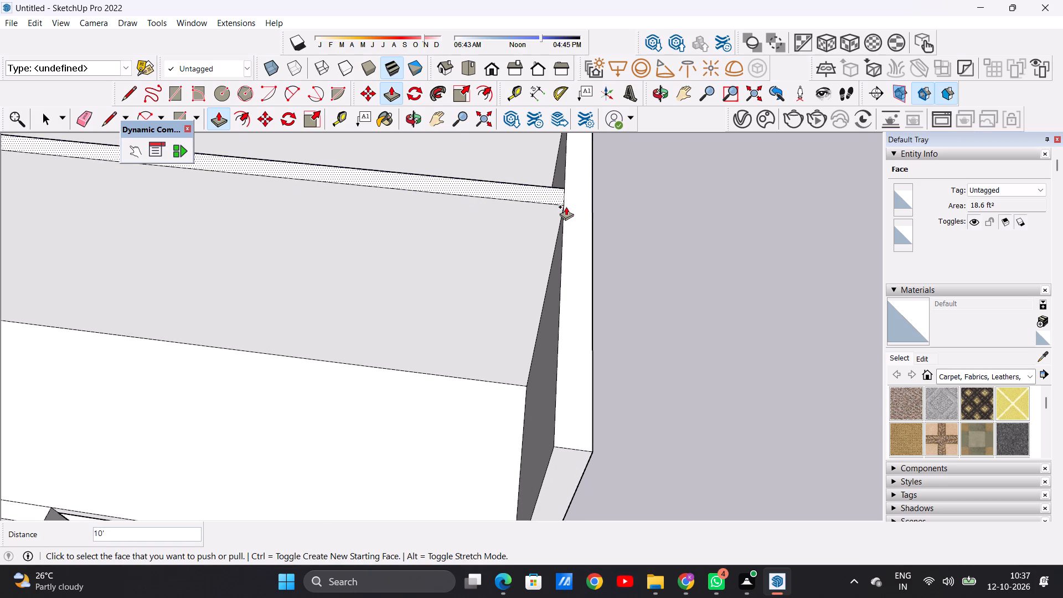
key("space")
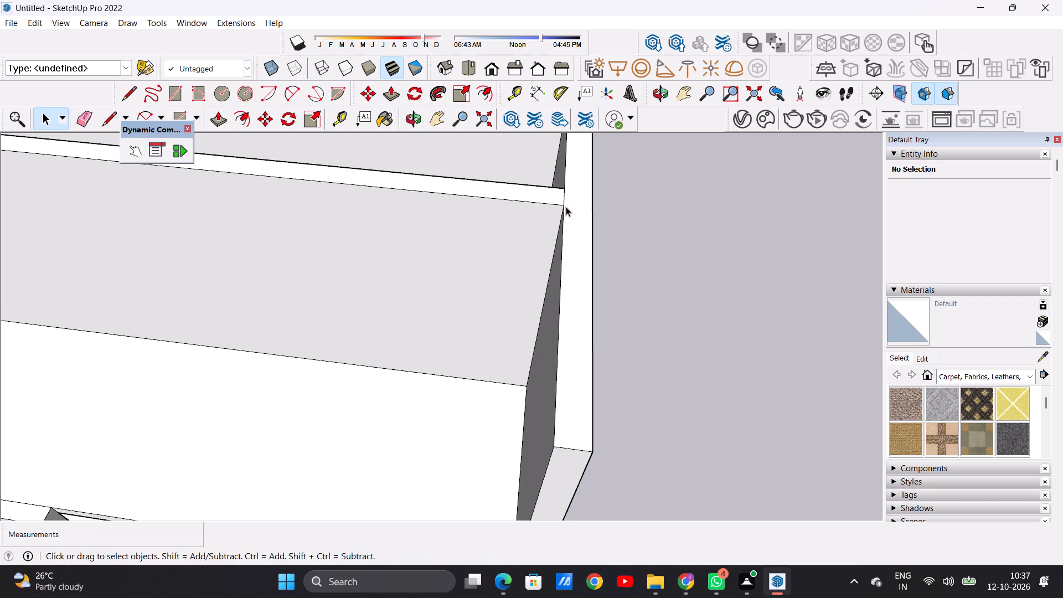
Examine the upper storey with its cross wall, the open front floor area and the slab's front edge from several angles.
scroll(534, 301, "down", 12)
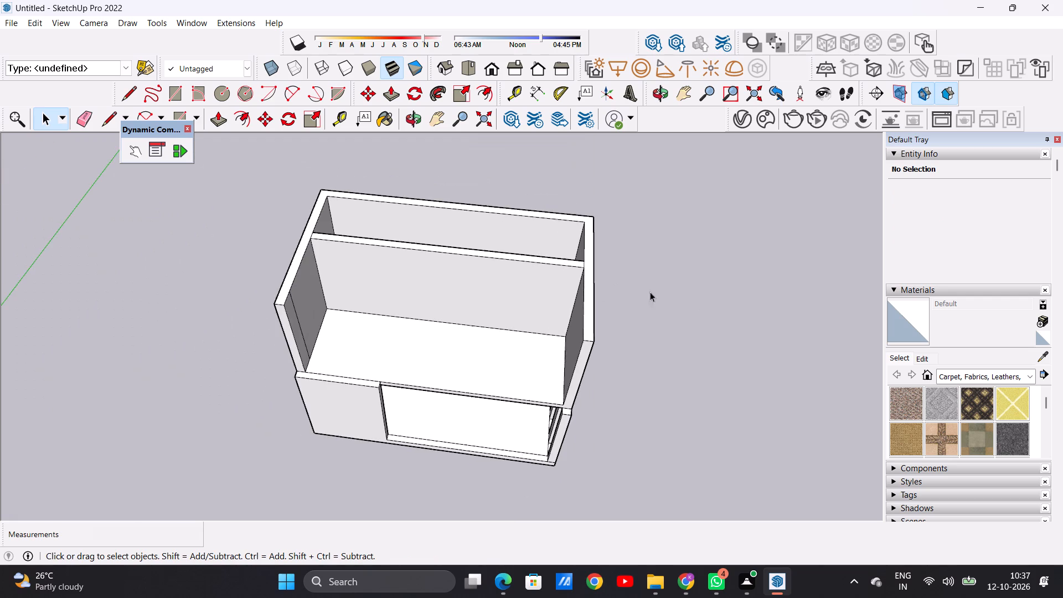
middle_click_drag(378, 350, 407, 311)
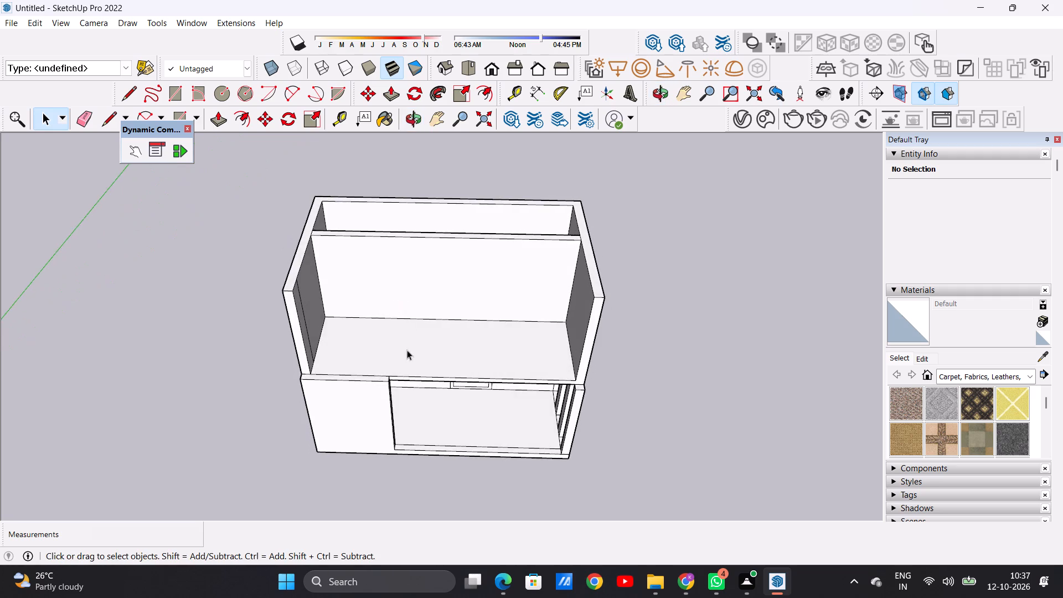
scroll(384, 371, "up", 7)
scroll(438, 358, "down", 7)
middle_click_drag(389, 356, 380, 431)
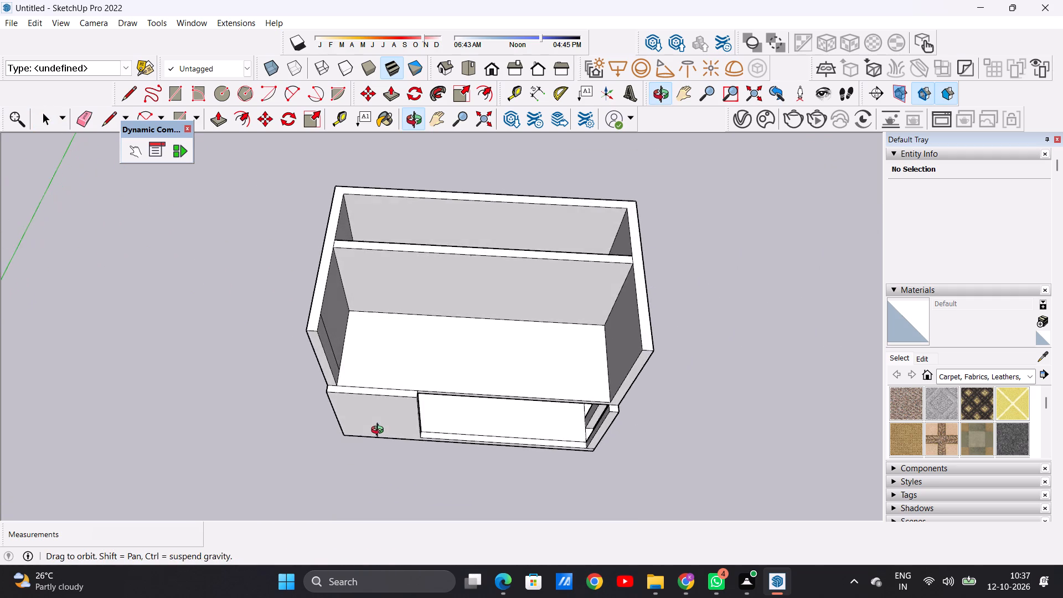
middle_click_drag(380, 431, 380, 429)
scroll(421, 396, "up", 9)
scroll(425, 378, "down", 5)
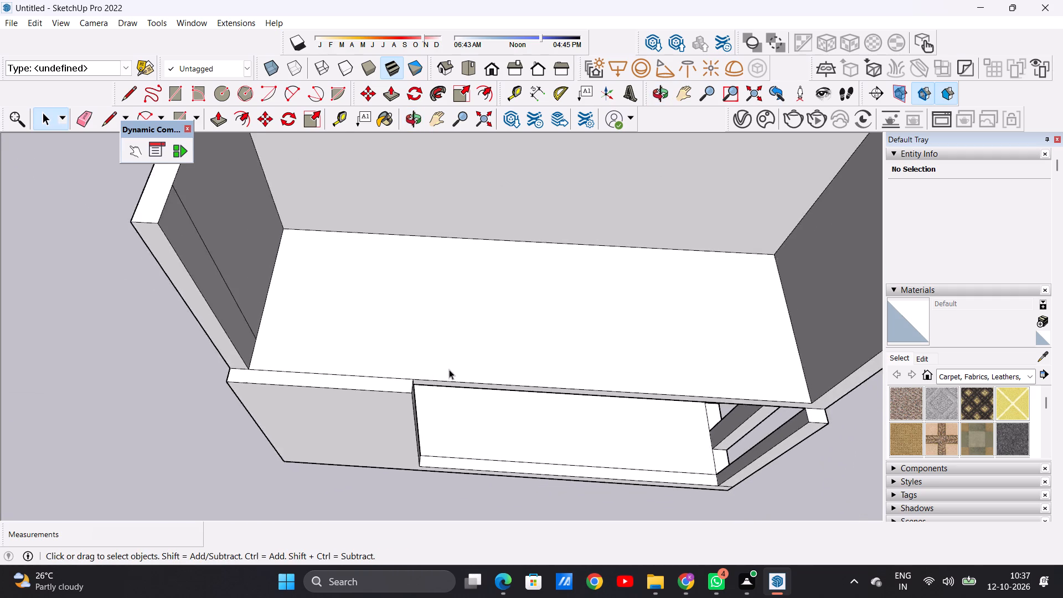
middle_click_drag(447, 369, 602, 326)
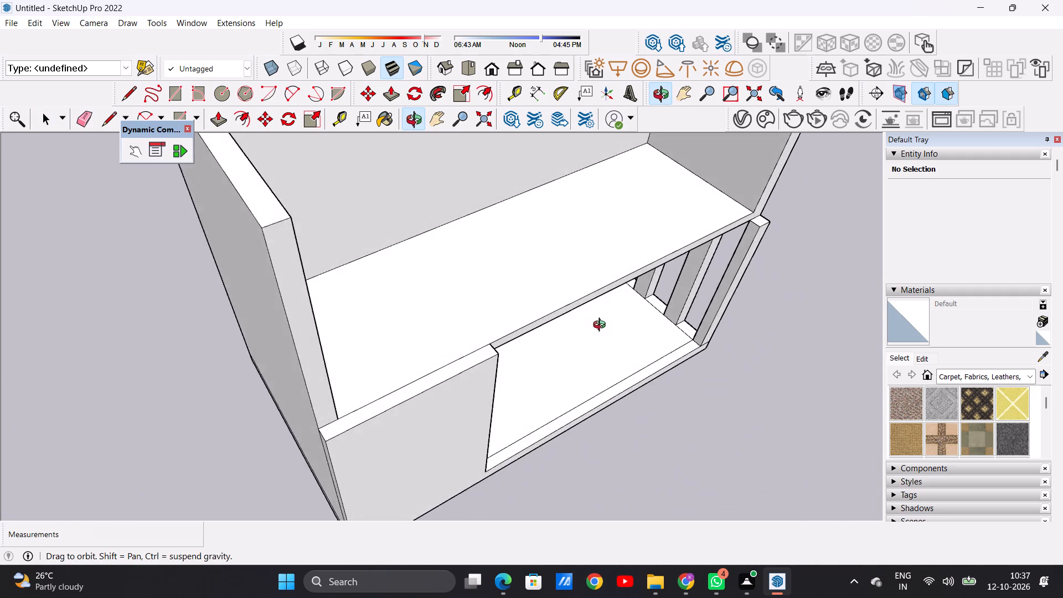
middle_click_drag(602, 326, 492, 392)
scroll(492, 383, "down", 3)
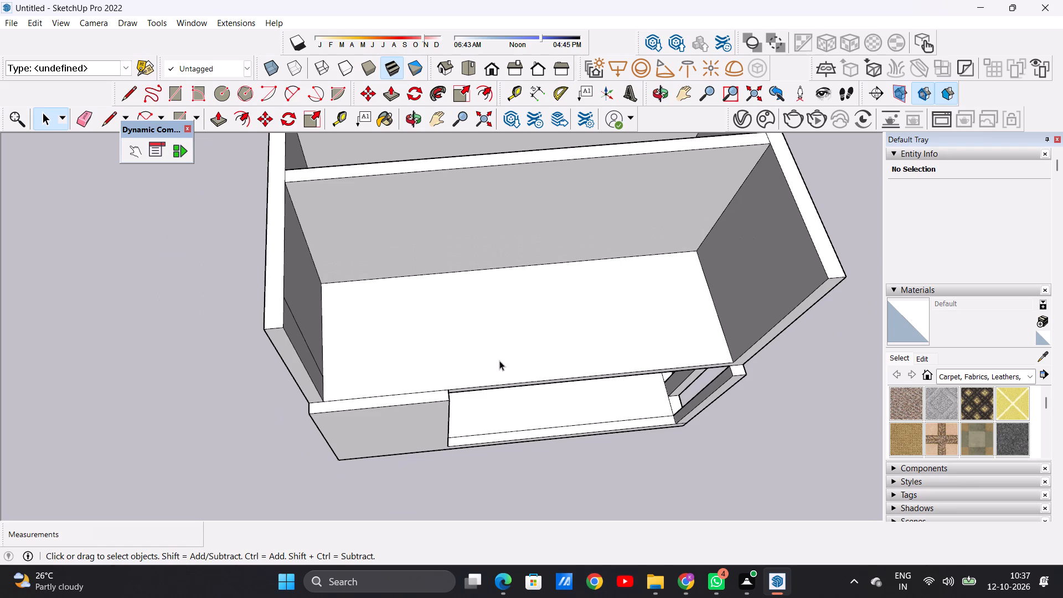
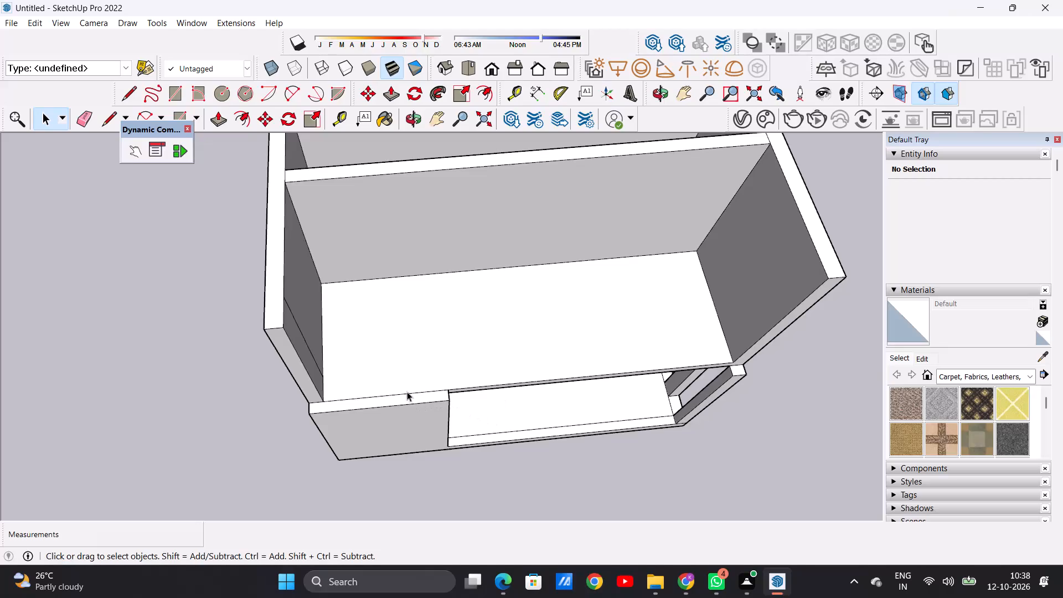
Examine the two-storey building's front, the open upper floor and the solid ground-floor front wall from above and at eye level.
scroll(411, 403, "down", 2)
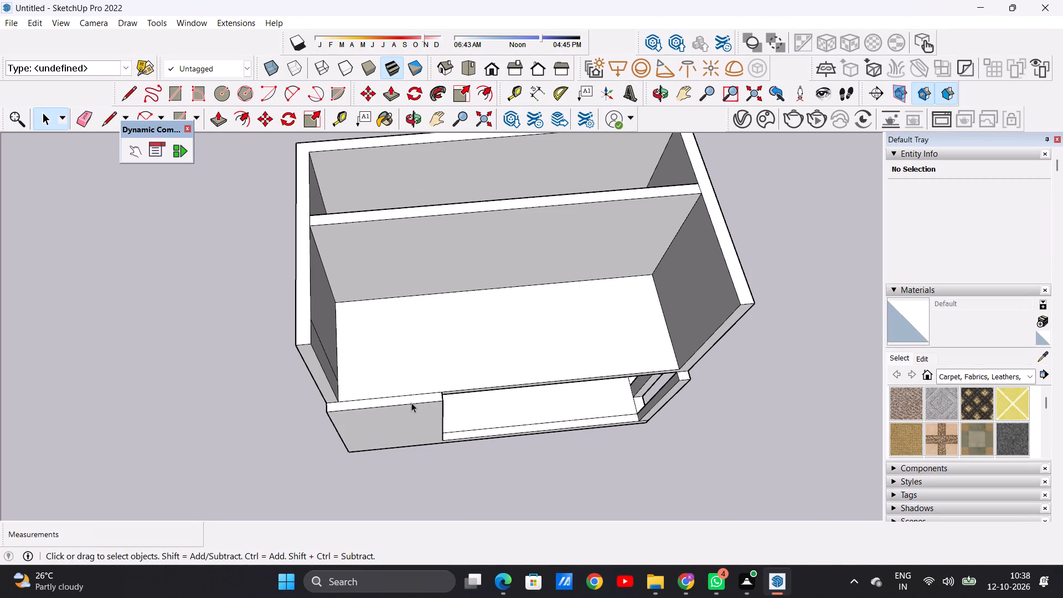
scroll(370, 414, "down", 7)
middle_click_drag(403, 420, 389, 277)
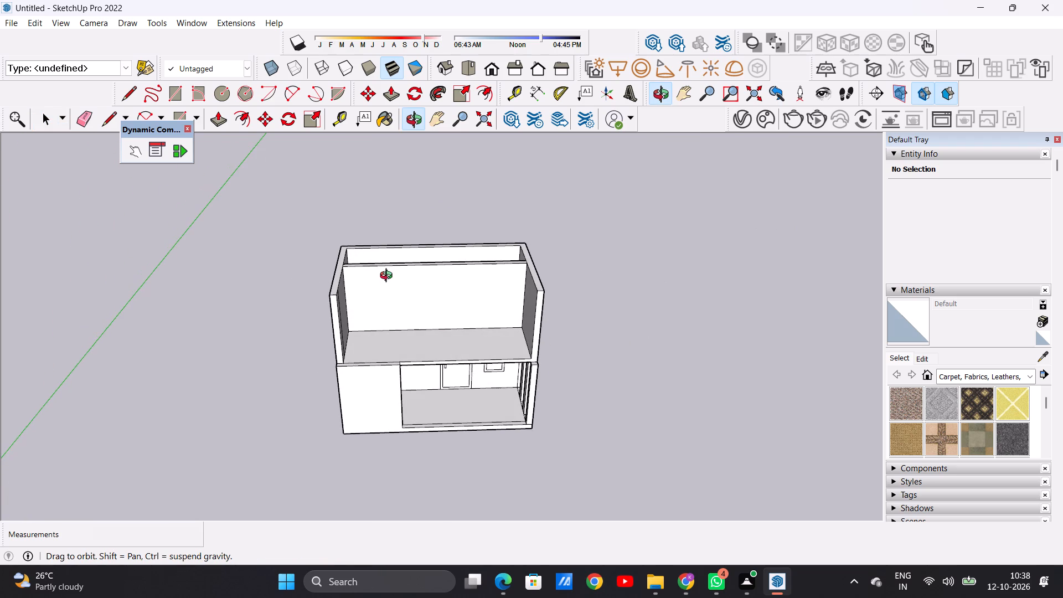
middle_click_drag(389, 277, 387, 283)
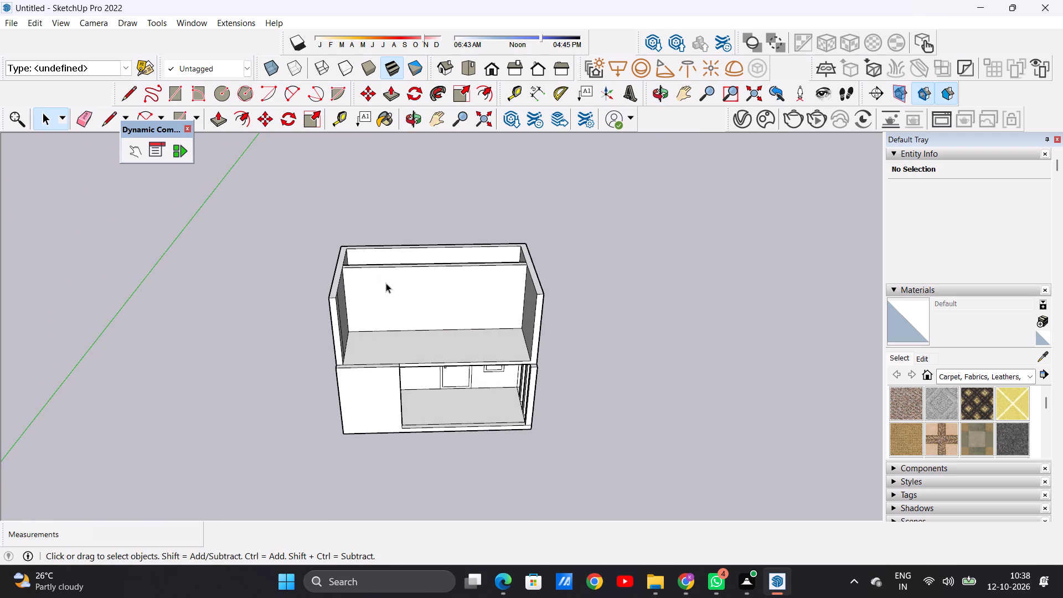
scroll(381, 339, "down", 6)
middle_click_drag(385, 379, 393, 337)
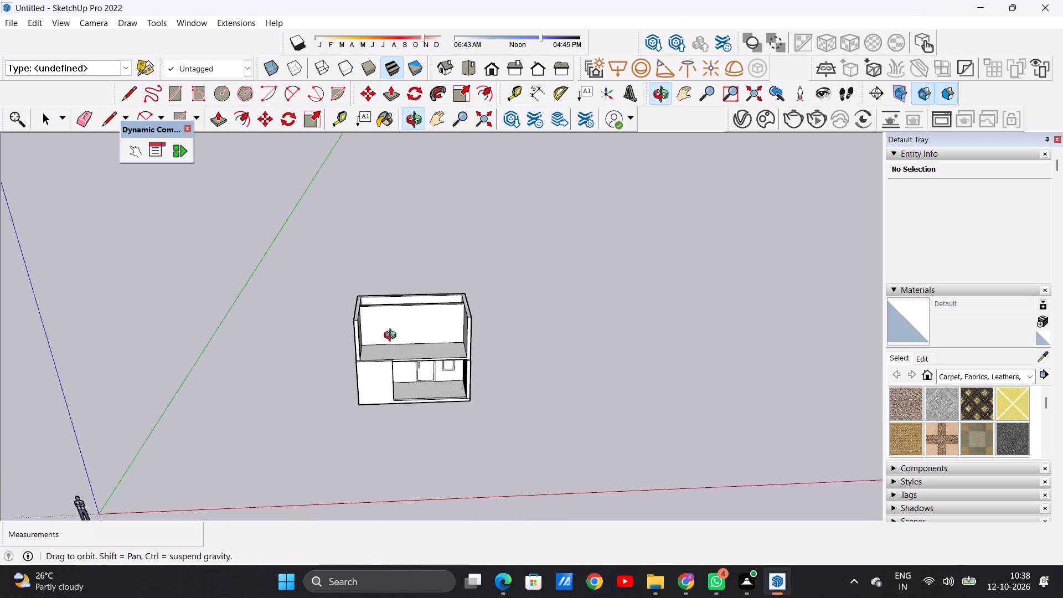
middle_click_drag(393, 337, 383, 344)
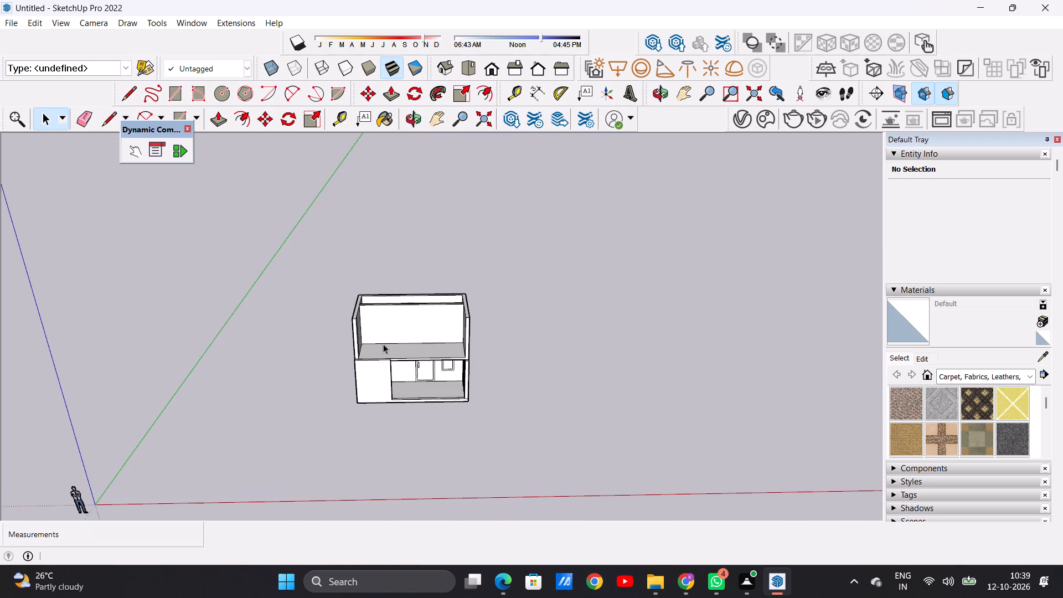
scroll(385, 374, "up", 7)
middle_click_drag(385, 342, 385, 344)
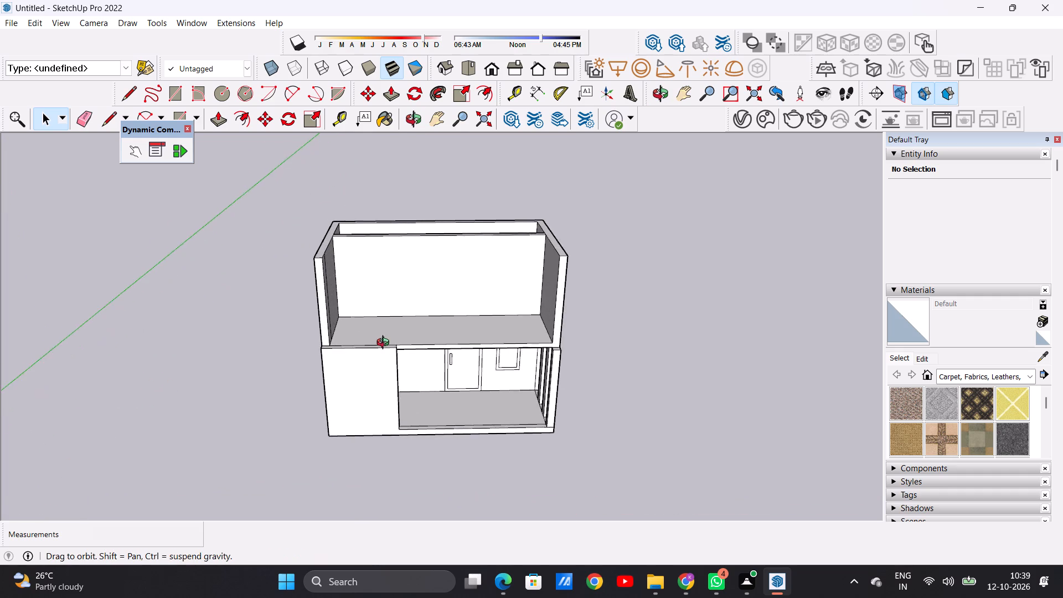
middle_click_drag(385, 344, 385, 386)
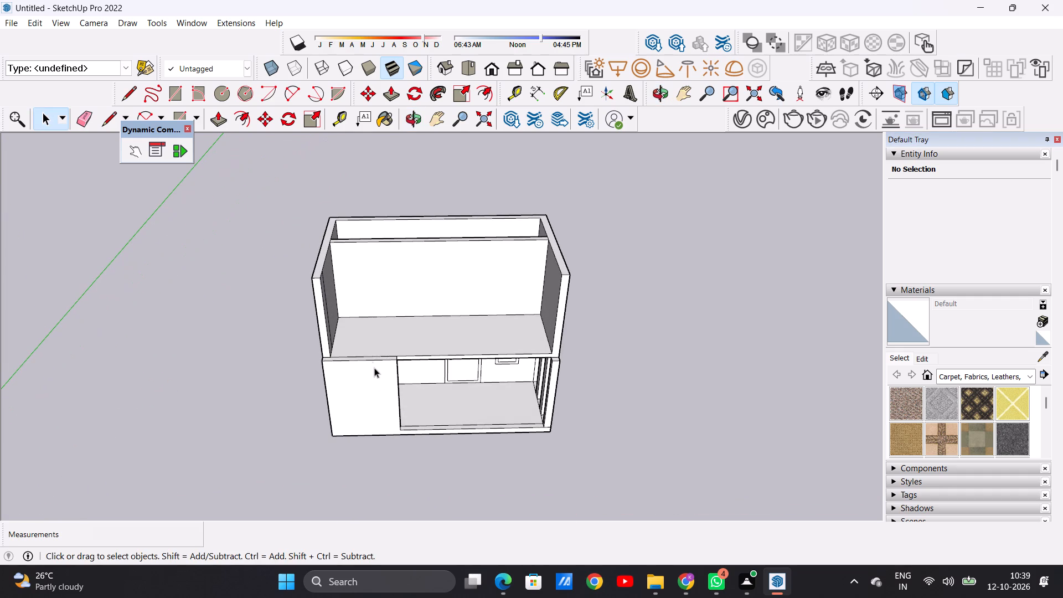
scroll(369, 357, "up", 7)
scroll(372, 378, "down", 12)
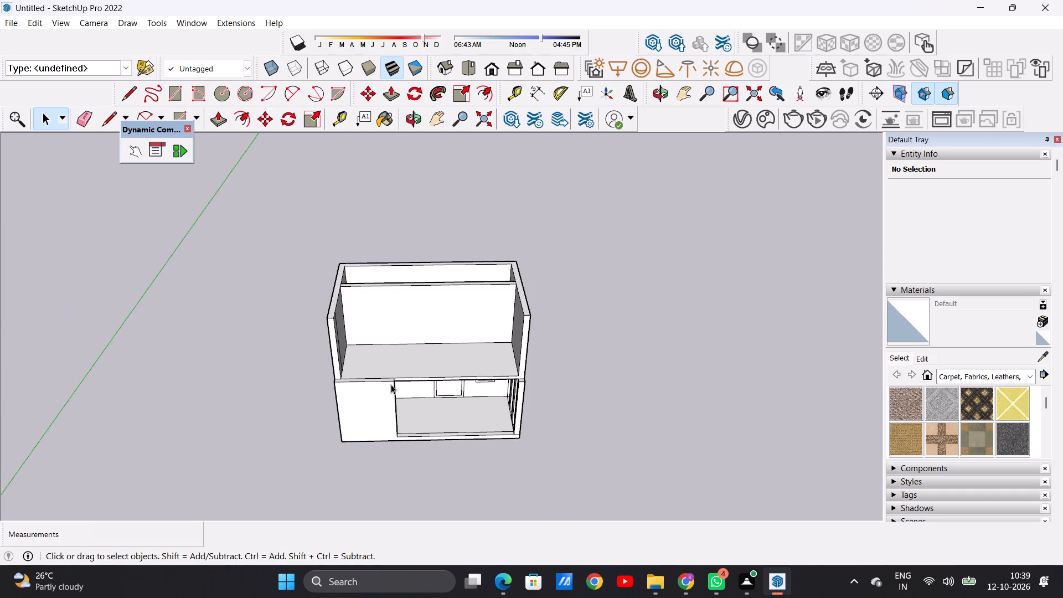
middle_click_drag(386, 384, 385, 279)
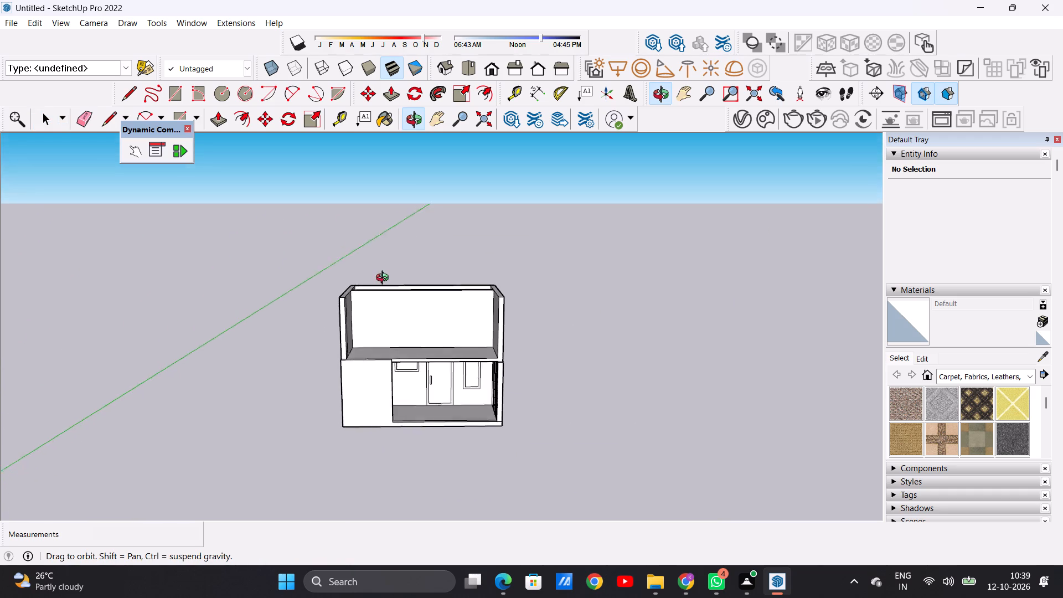
middle_click_drag(385, 279, 392, 399)
Push/Pull the top face of the solid ground-floor front wall upward until it is level with the upper-storey walls.
scroll(389, 374, "up", 6)
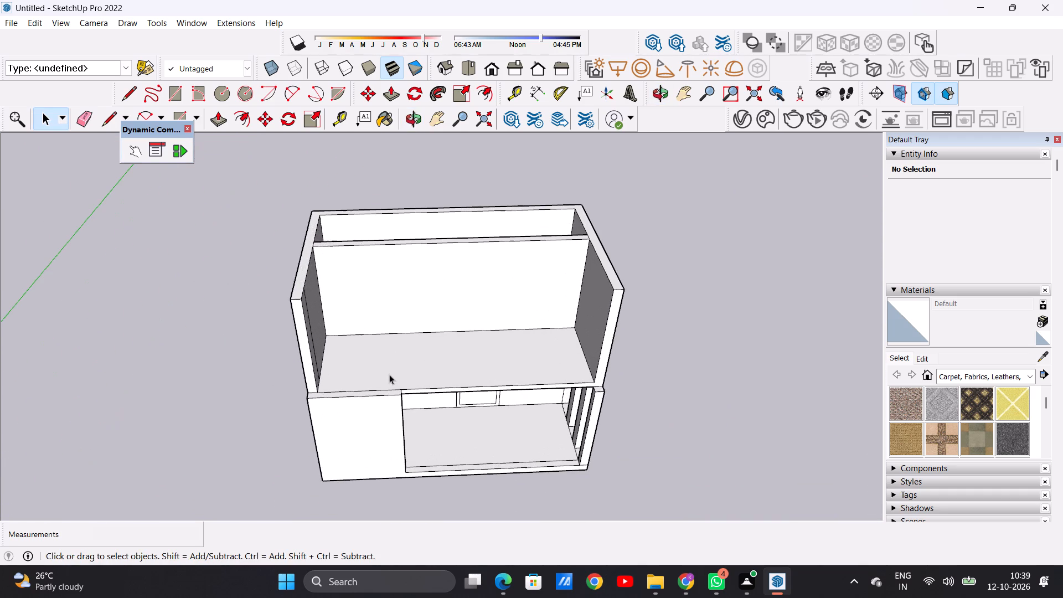
key("p")
scroll(370, 398, "up", 1)
middle_click_drag(365, 394, 339, 477)
scroll(379, 411, "up", 2)
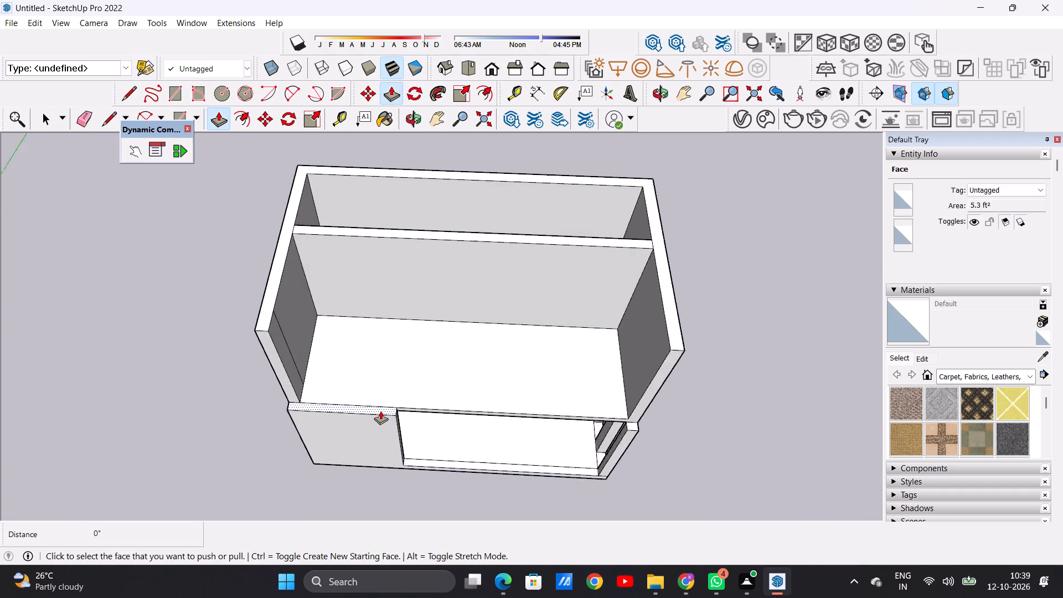
scroll(380, 411, "up", 4)
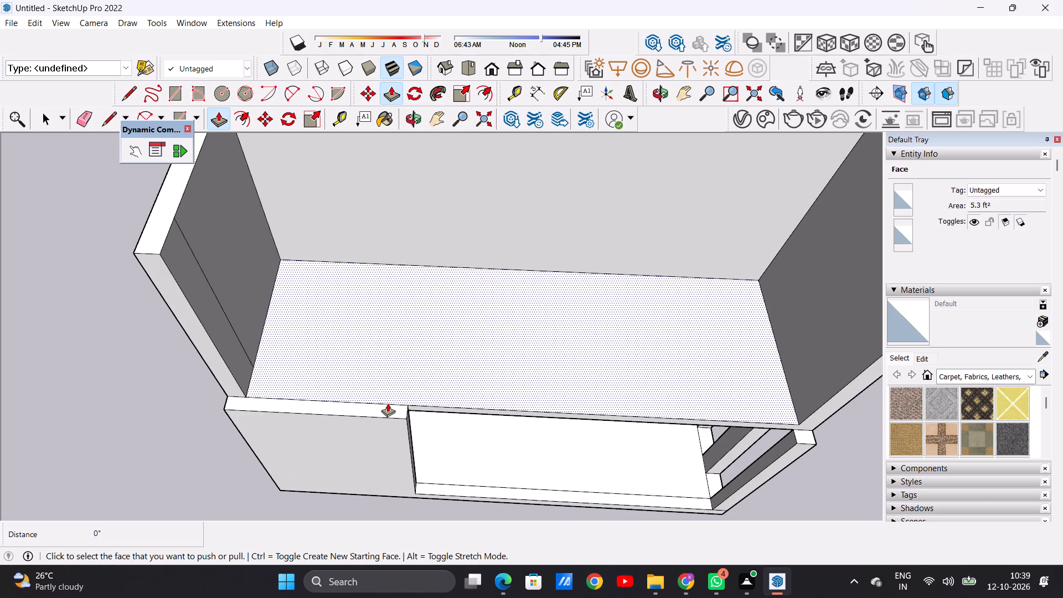
left_click(388, 409)
scroll(376, 334, "down", 11)
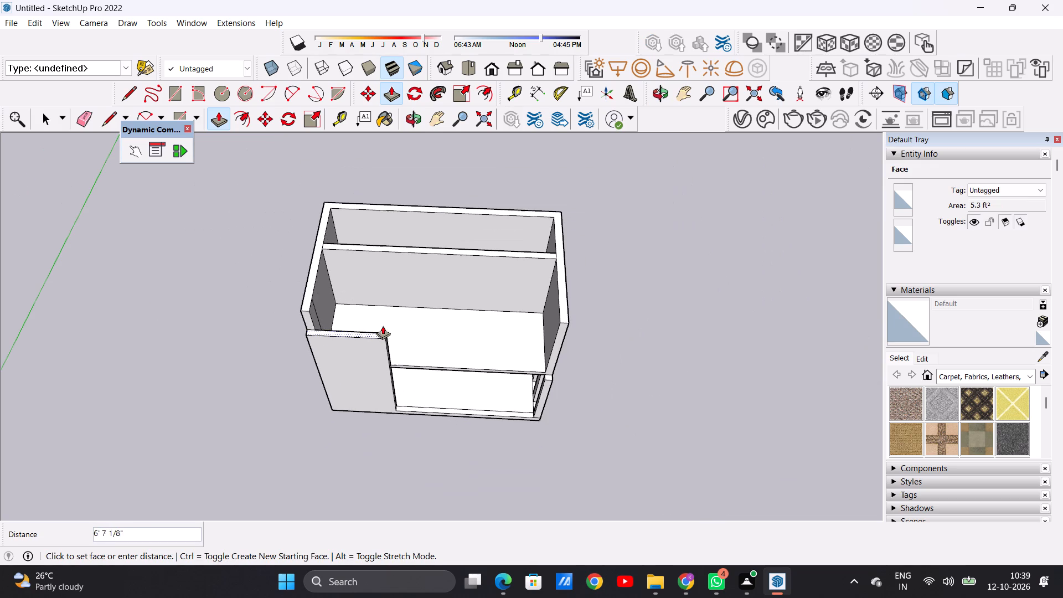
left_click(376, 293)
key("space")
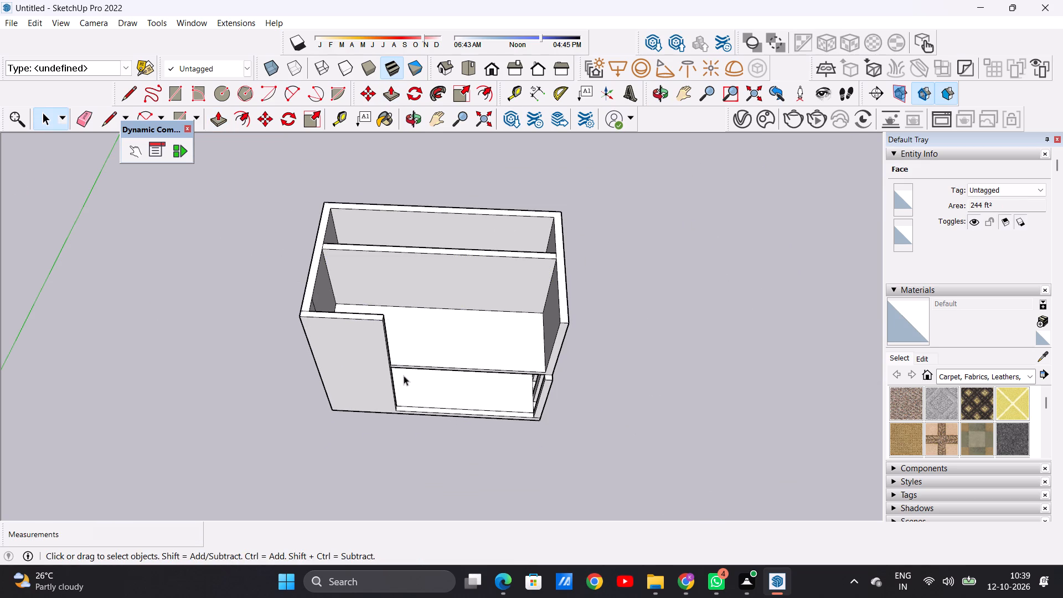
Draw a line about 8" long across the raised front wall's end face, at the upper floor slab's top edge.
middle_click_drag(389, 390, 407, 187)
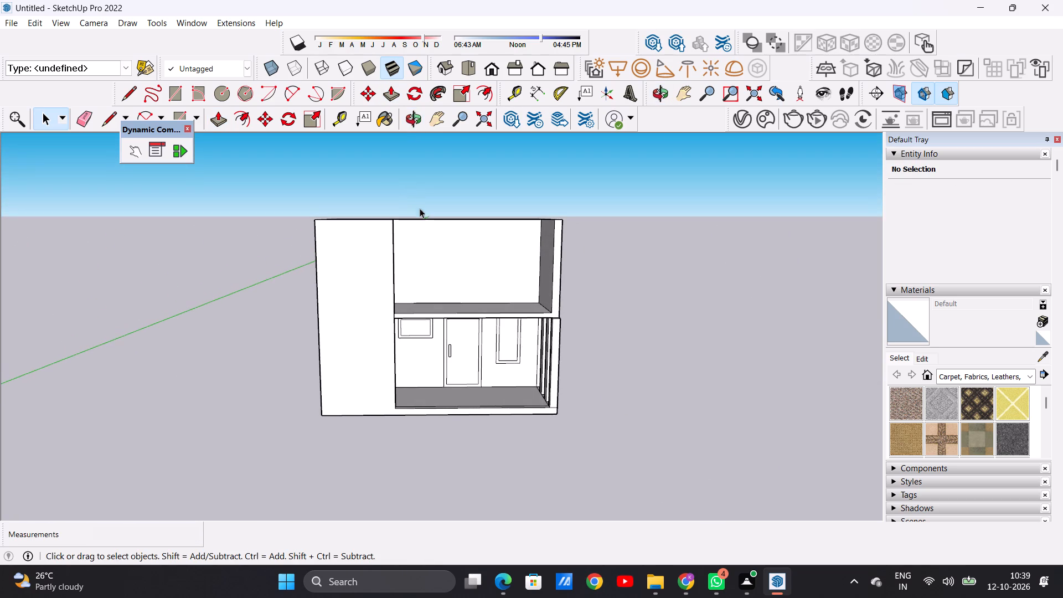
middle_click_drag(415, 299, 398, 302)
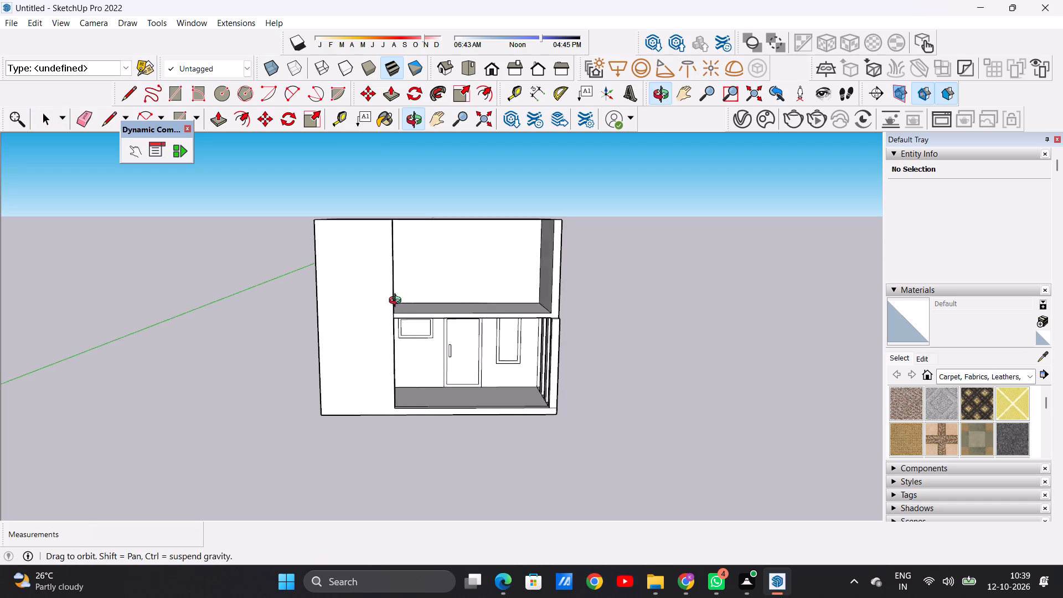
middle_click_drag(398, 302, 255, 332)
scroll(371, 326, "up", 11)
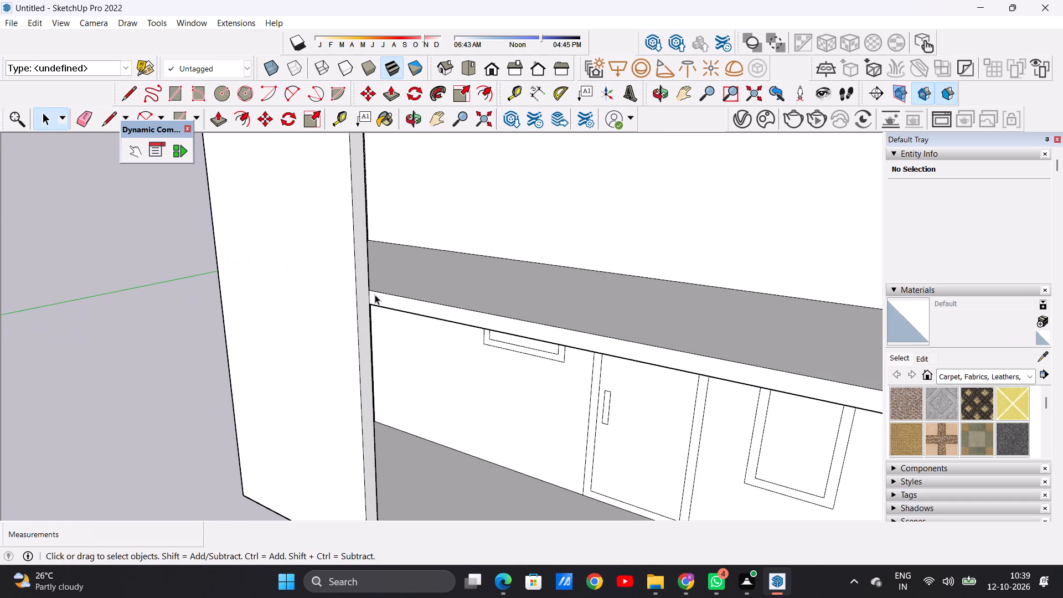
key("l")
scroll(353, 298, "up", 1)
scroll(353, 298, "down", 1)
scroll(353, 298, "up", 4)
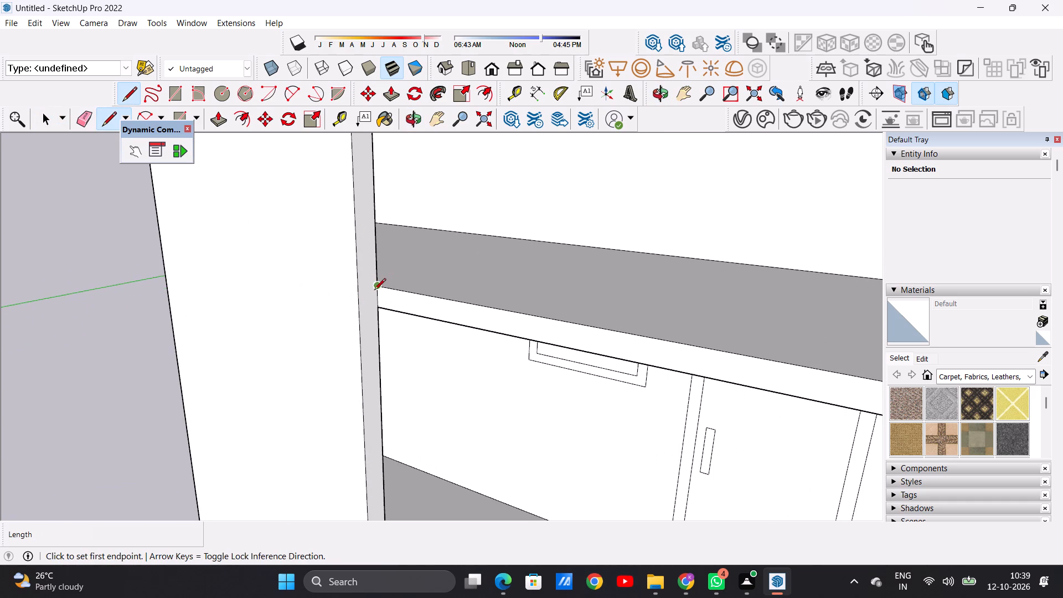
left_click(375, 288)
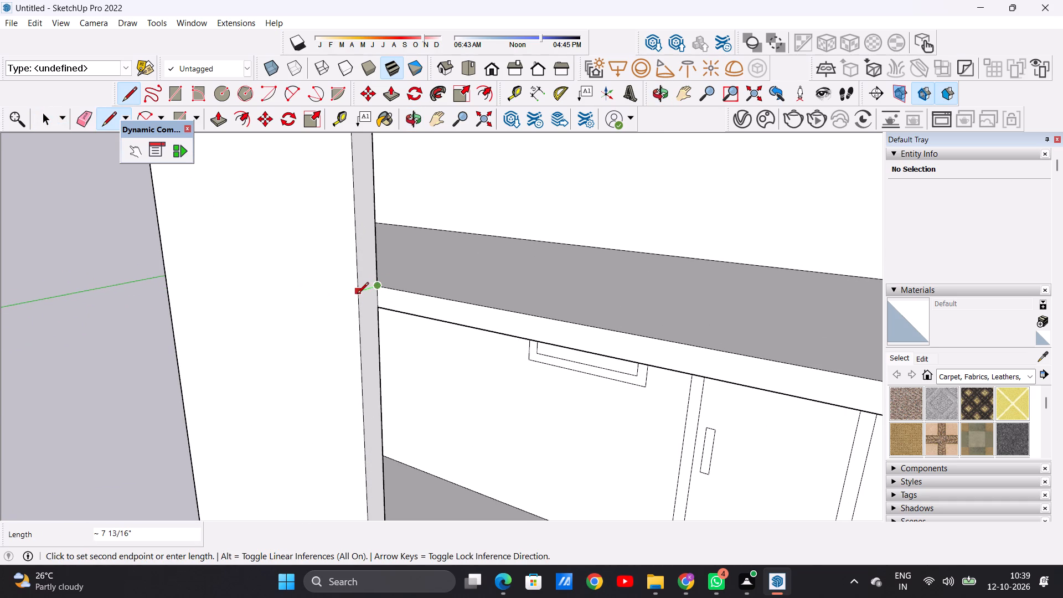
left_click(357, 295)
key("space")
Push/Pull the front wall's upper end face about 5' 5/8" along the façade, extending the wall over the ground-floor opening.
scroll(380, 404, "down", 8)
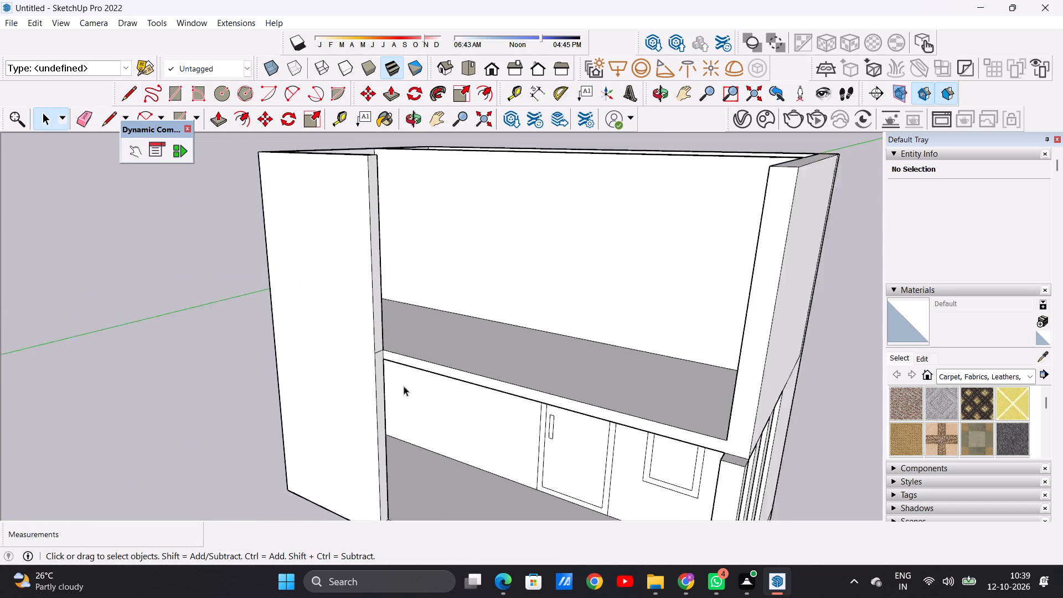
scroll(404, 386, "down", 2)
middle_click_drag(363, 379, 433, 347)
key("p")
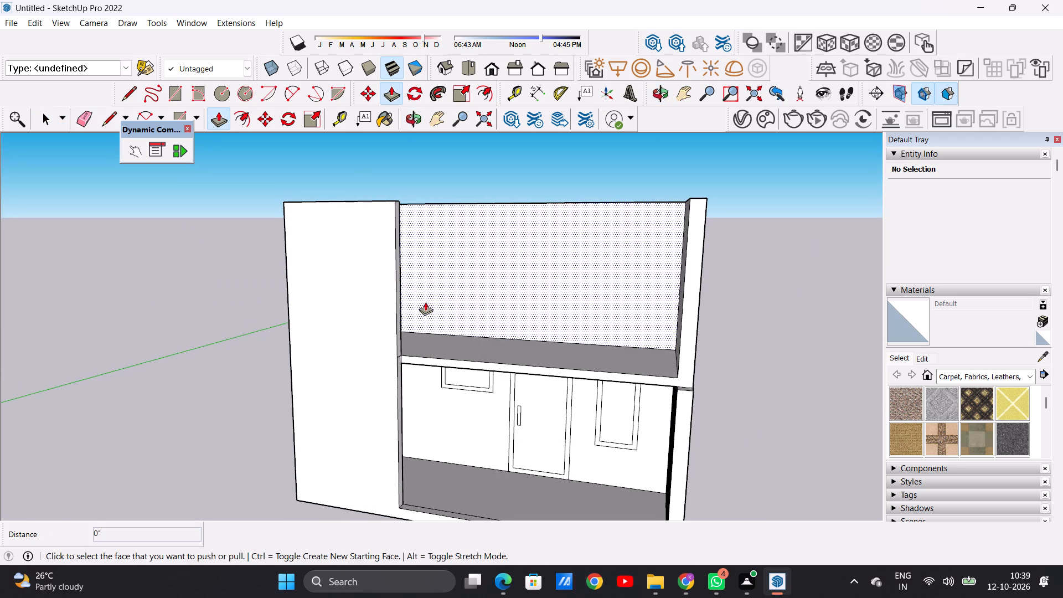
middle_click_drag(430, 297, 353, 364)
scroll(364, 317, "up", 10)
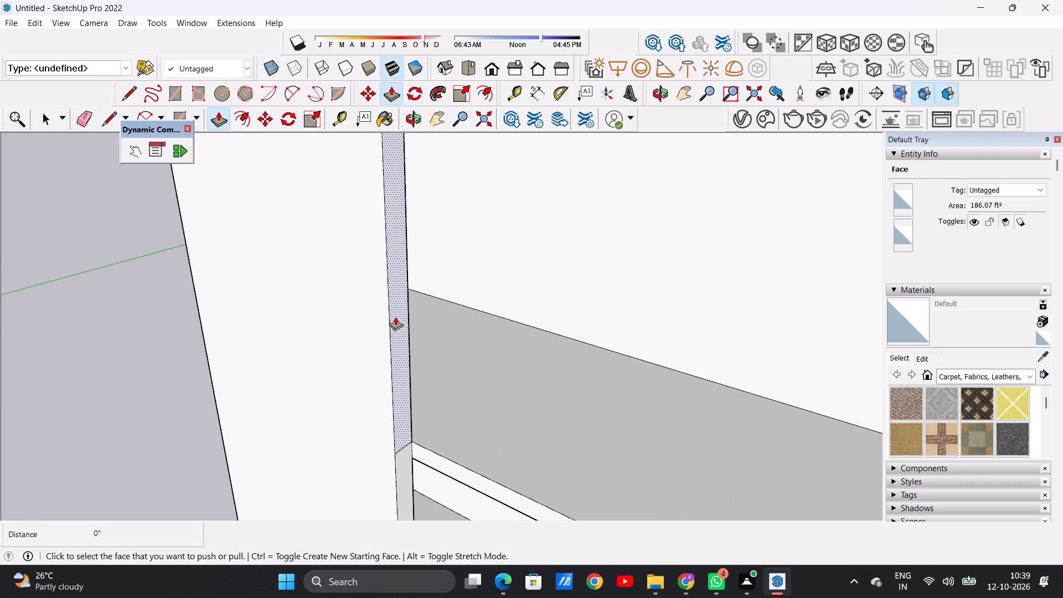
left_click(395, 316)
scroll(426, 325, "down", 15)
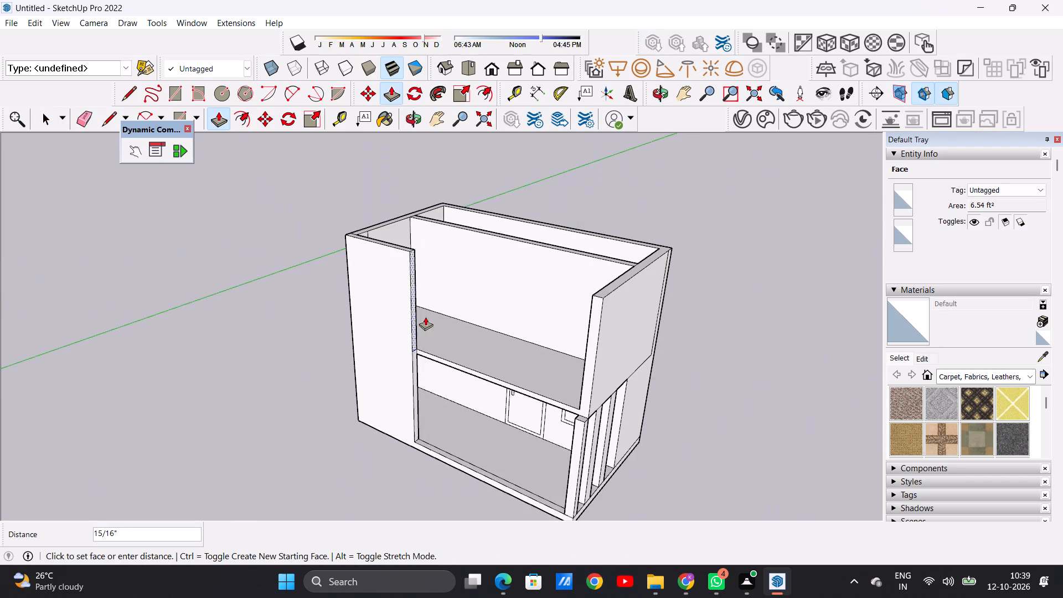
middle_click_drag(443, 324, 559, 263)
scroll(452, 297, "up", 4)
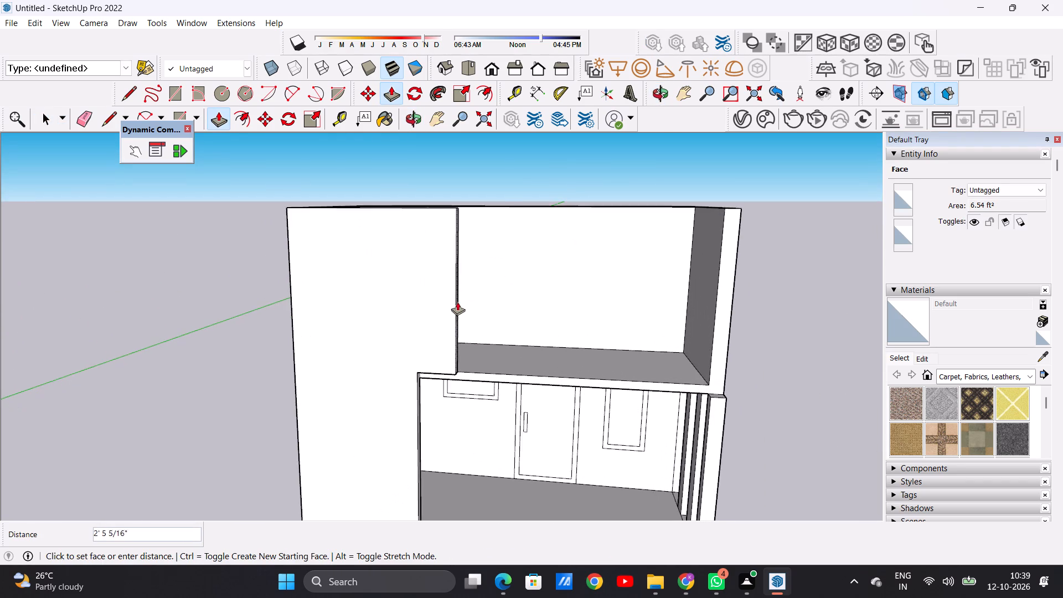
middle_click_drag(484, 302, 545, 280)
scroll(455, 302, "down", 9)
scroll(479, 305, "up", 2)
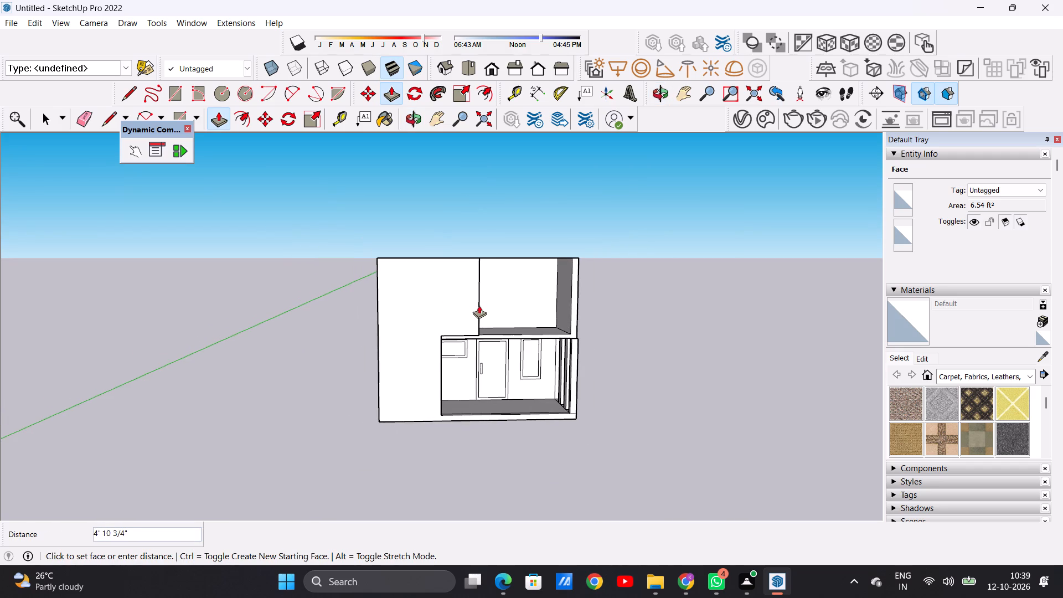
scroll(479, 305, "up", 2)
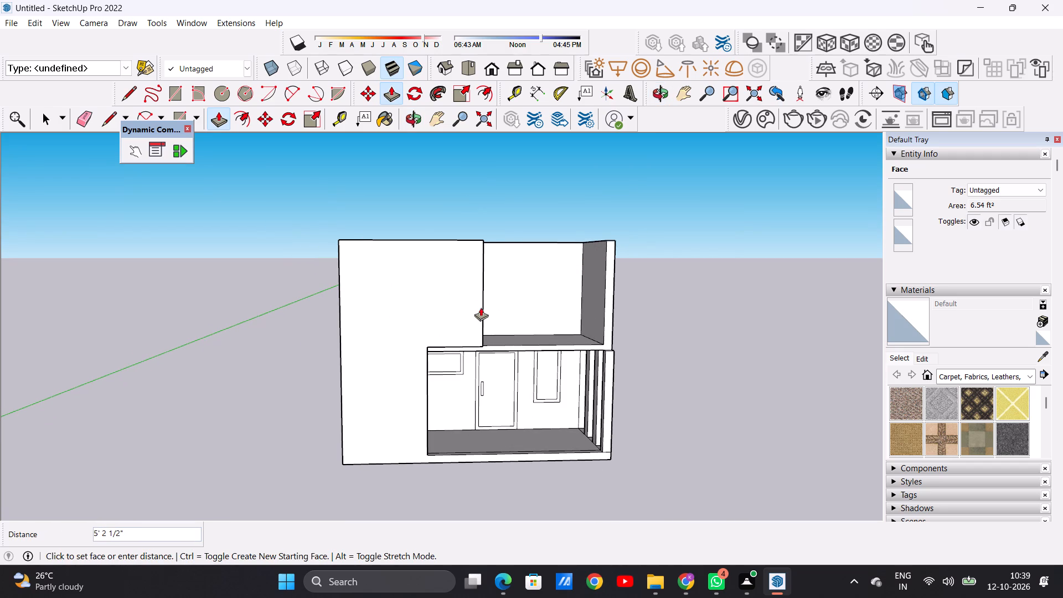
left_click(481, 307)
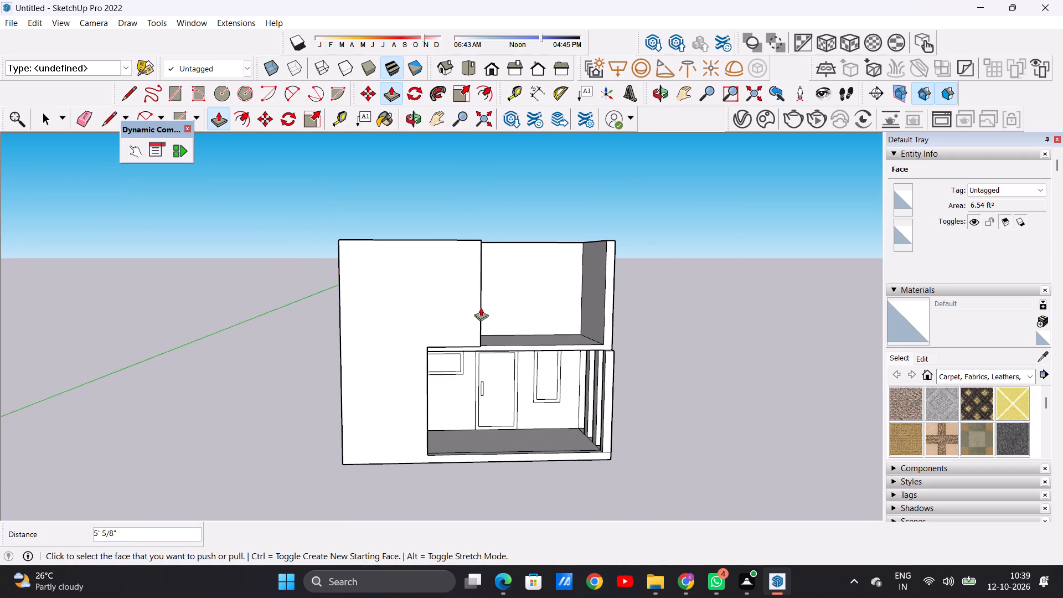
key("space")
Examine the stepped front wall and the remaining upper-floor opening from the front and from an elevated corner view.
scroll(426, 375, "down", 9)
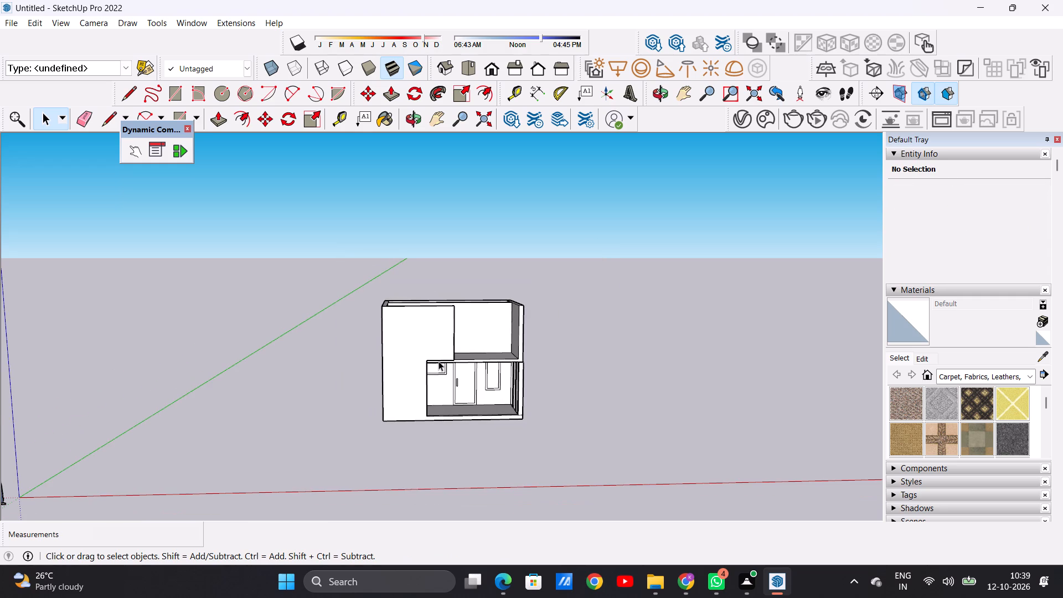
scroll(448, 349, "up", 3)
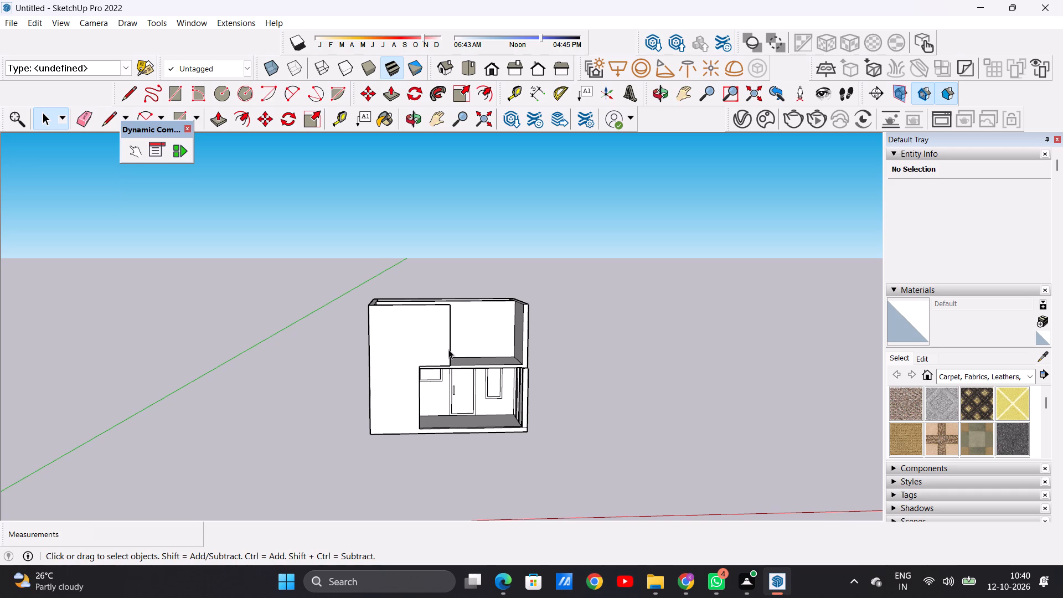
scroll(370, 392, "down", 3)
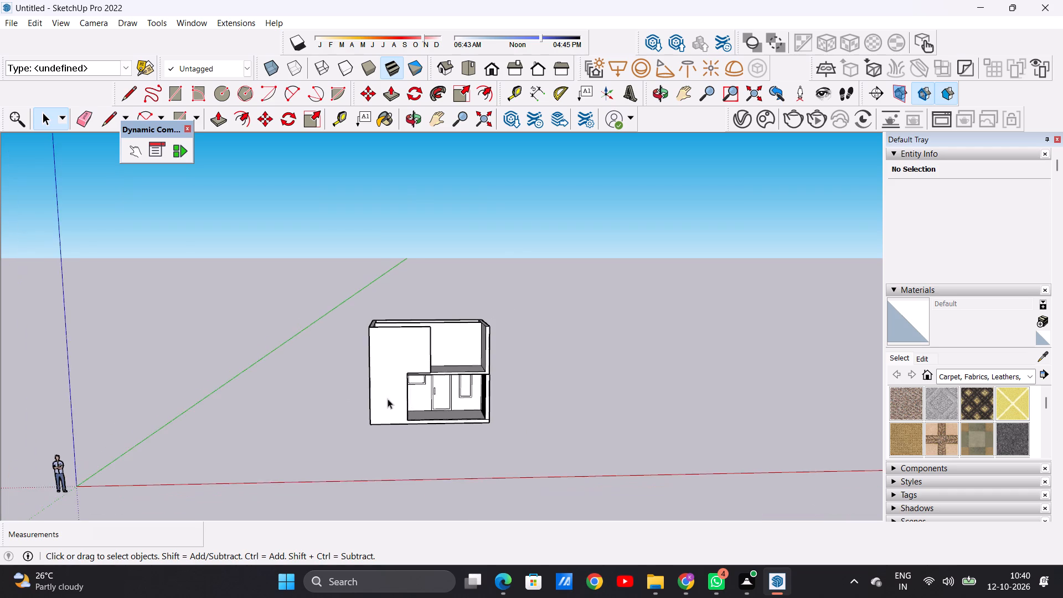
scroll(473, 333, "up", 7)
middle_click_drag(419, 360, 413, 339)
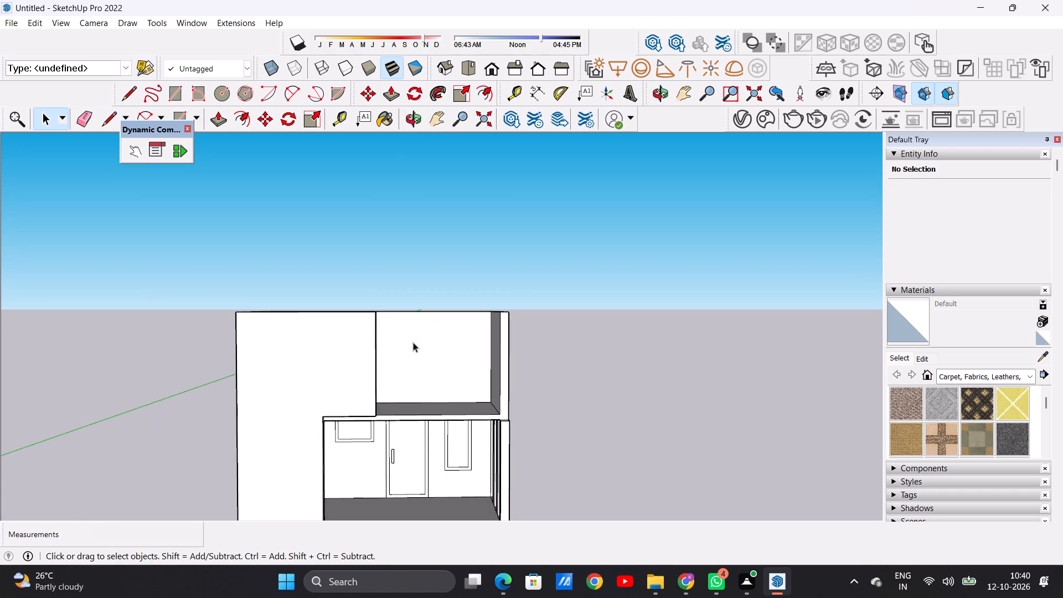
scroll(435, 376, "down", 5)
scroll(431, 381, "up", 8)
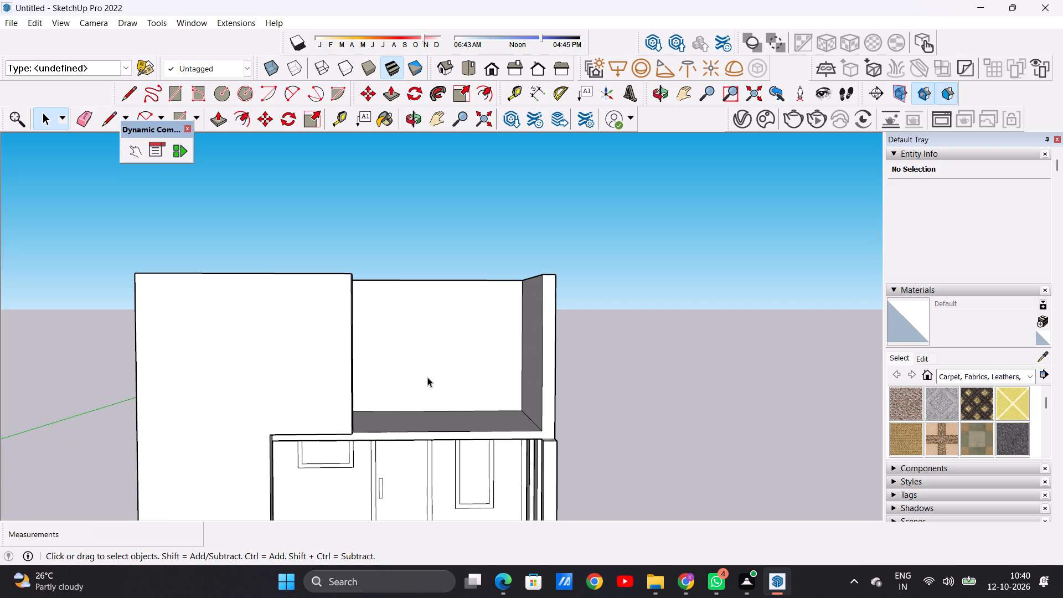
key("r")
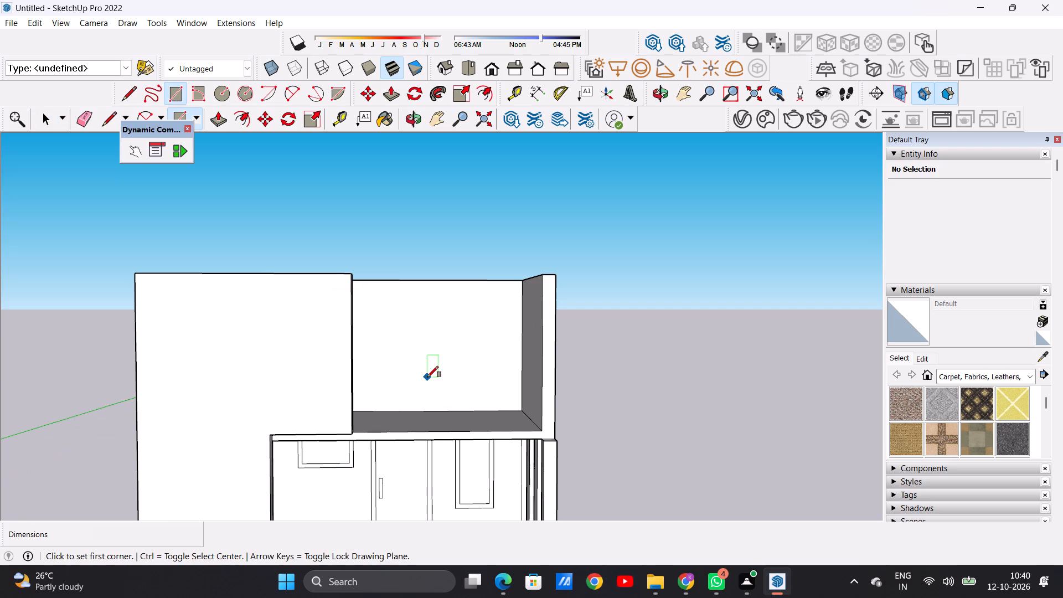
key("space")
scroll(429, 379, "down", 7)
middle_click_drag(444, 405, 247, 515)
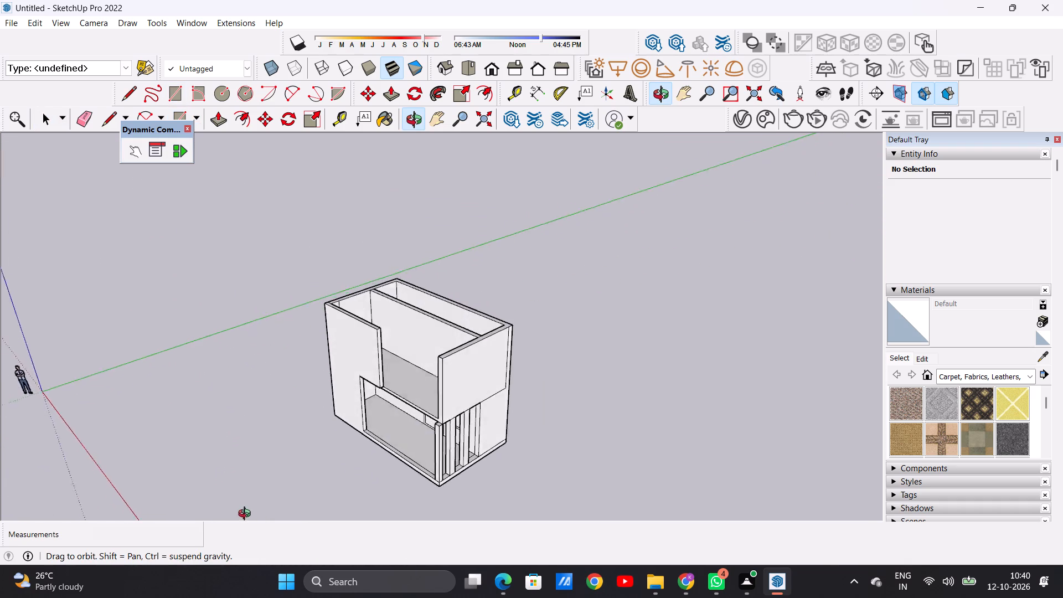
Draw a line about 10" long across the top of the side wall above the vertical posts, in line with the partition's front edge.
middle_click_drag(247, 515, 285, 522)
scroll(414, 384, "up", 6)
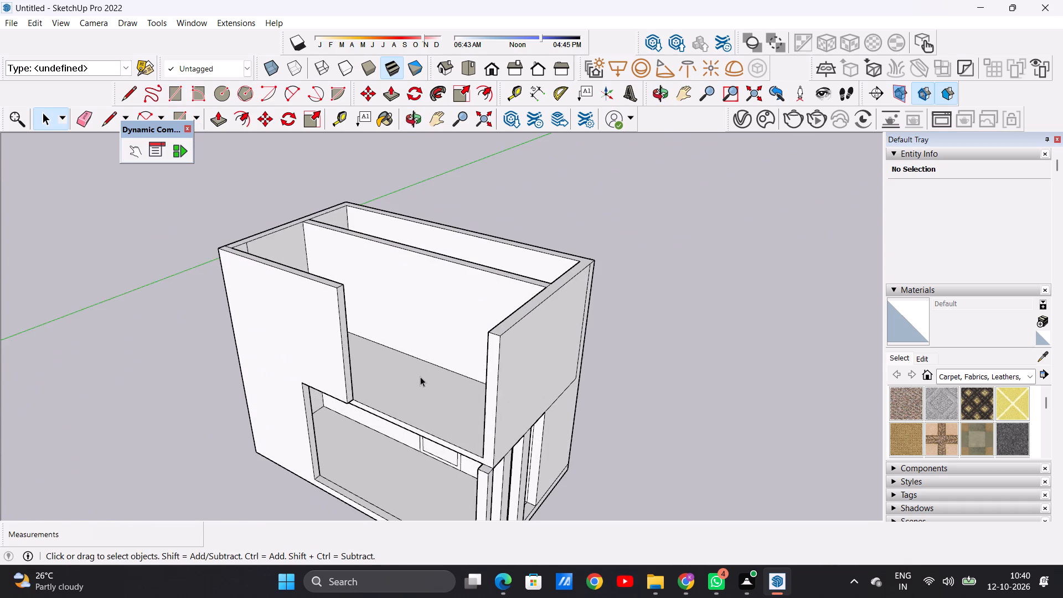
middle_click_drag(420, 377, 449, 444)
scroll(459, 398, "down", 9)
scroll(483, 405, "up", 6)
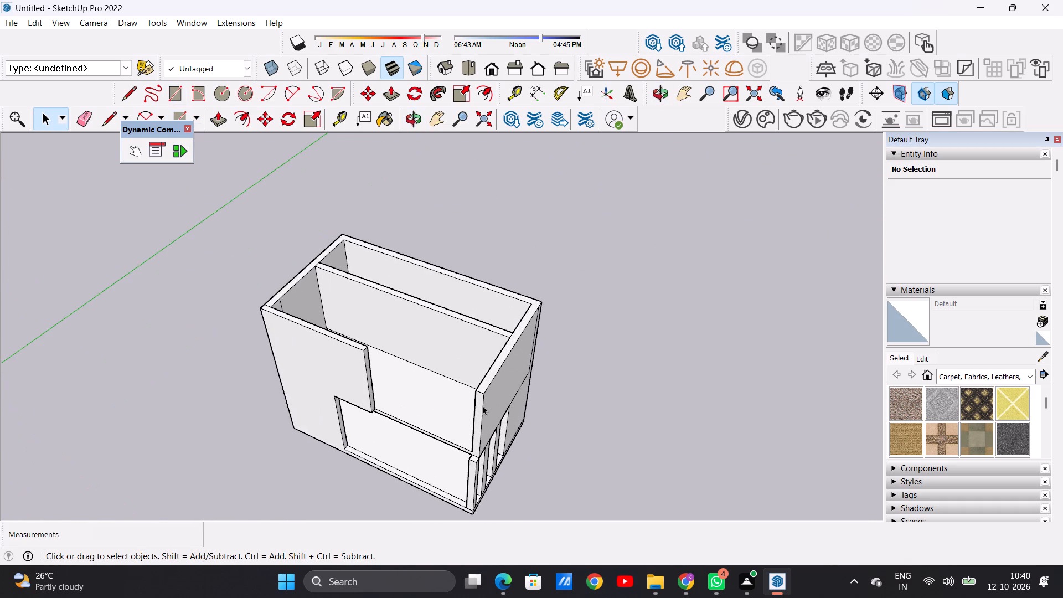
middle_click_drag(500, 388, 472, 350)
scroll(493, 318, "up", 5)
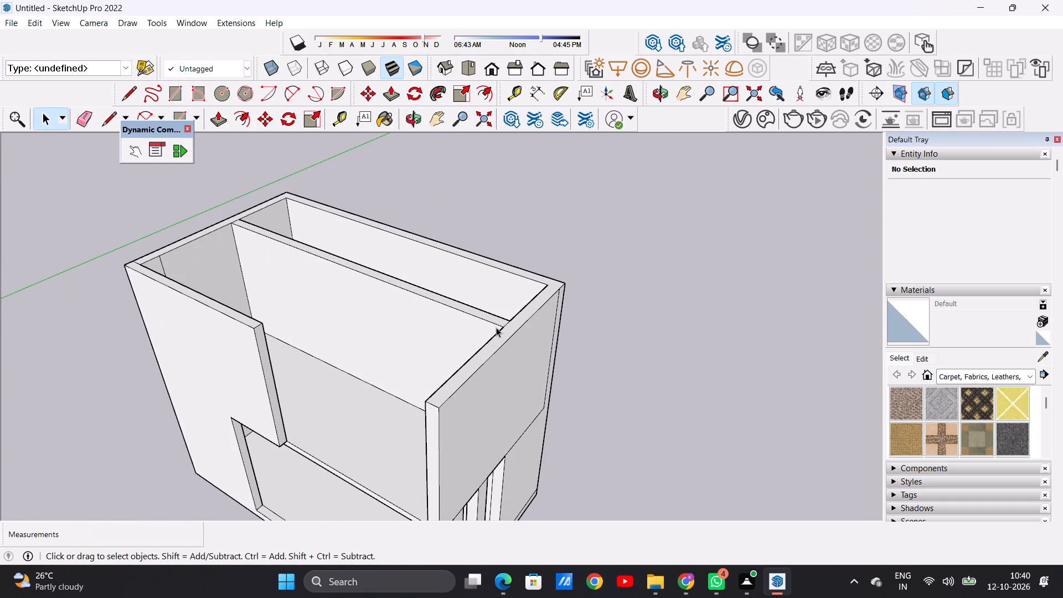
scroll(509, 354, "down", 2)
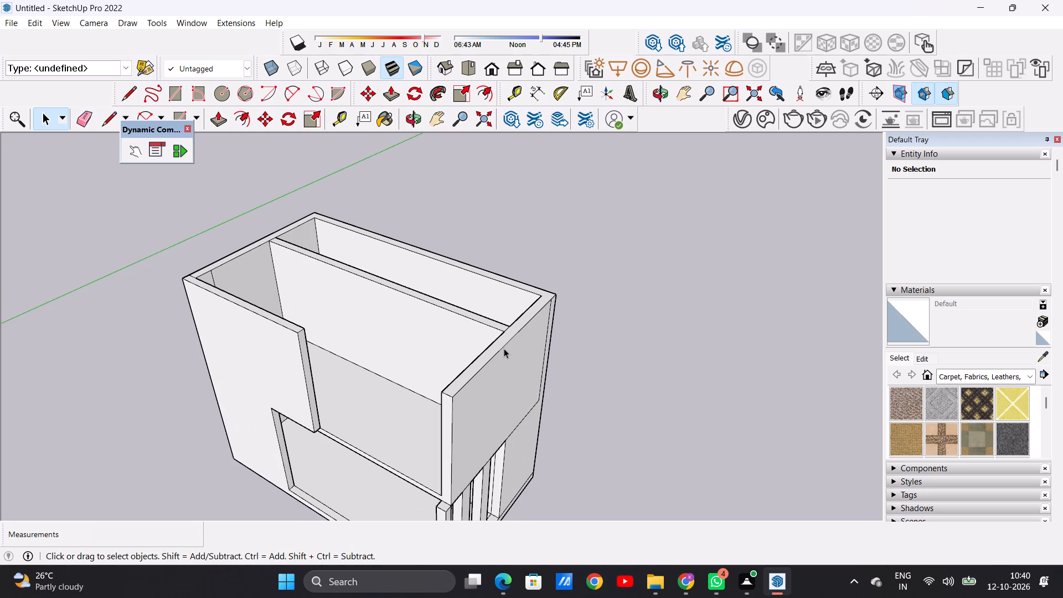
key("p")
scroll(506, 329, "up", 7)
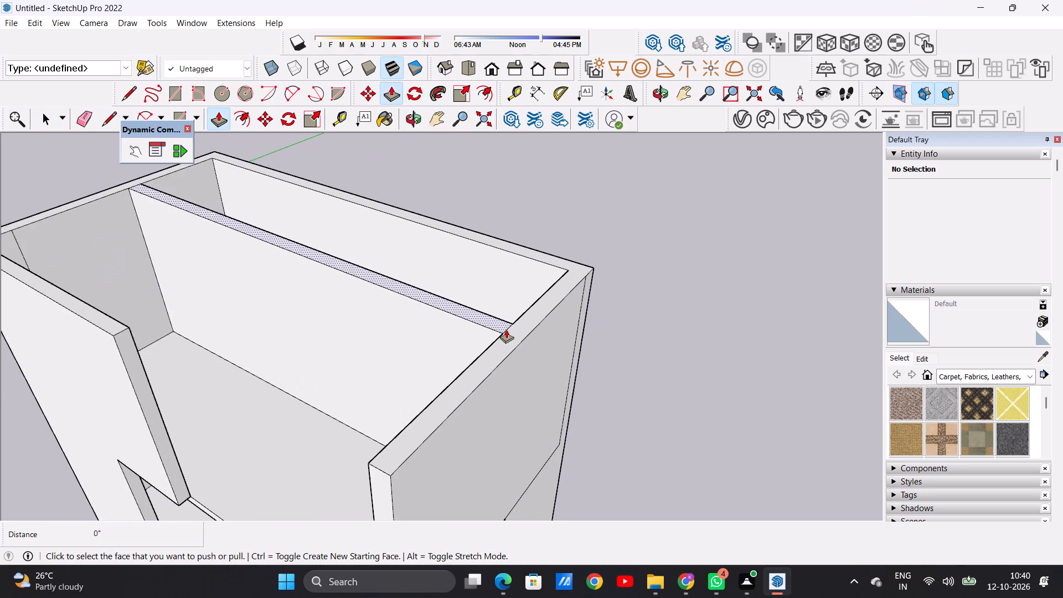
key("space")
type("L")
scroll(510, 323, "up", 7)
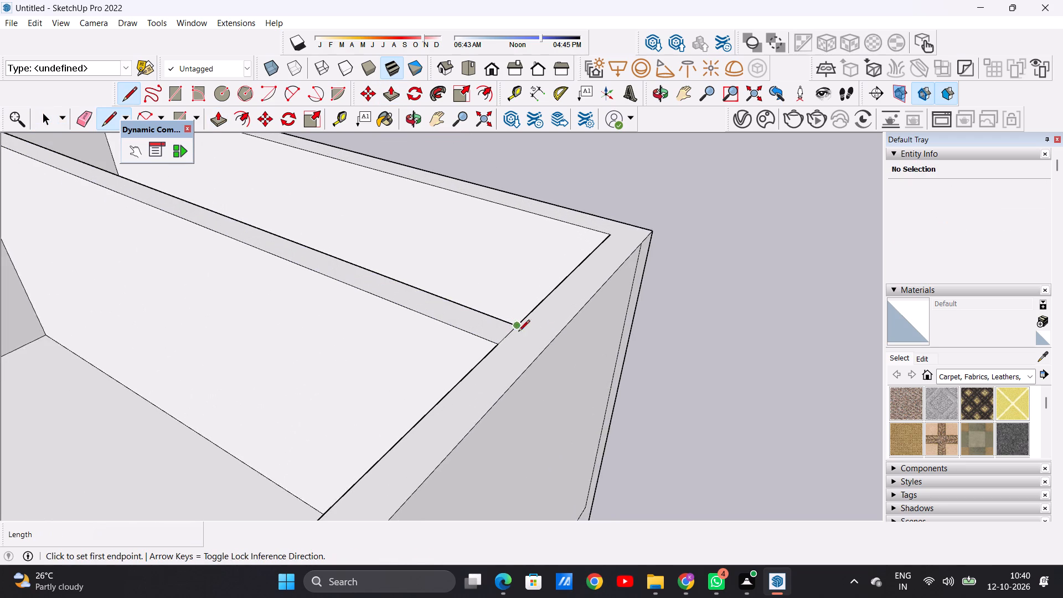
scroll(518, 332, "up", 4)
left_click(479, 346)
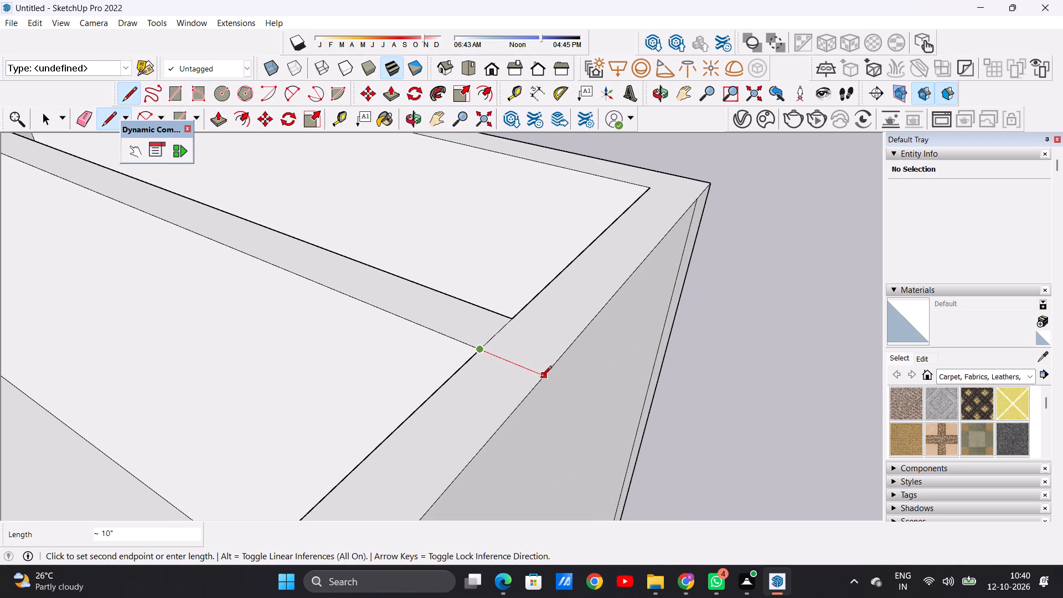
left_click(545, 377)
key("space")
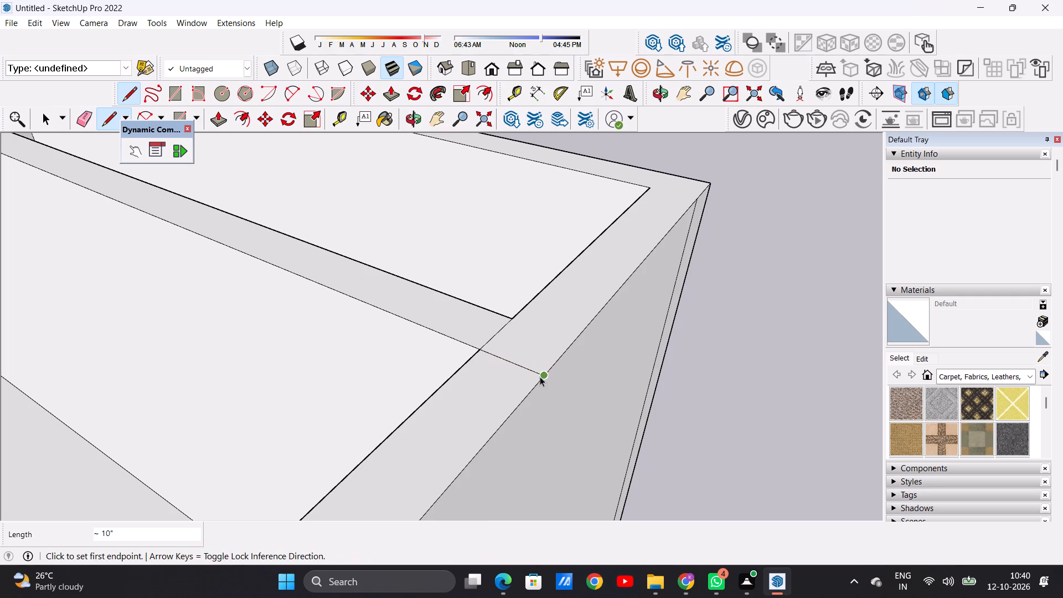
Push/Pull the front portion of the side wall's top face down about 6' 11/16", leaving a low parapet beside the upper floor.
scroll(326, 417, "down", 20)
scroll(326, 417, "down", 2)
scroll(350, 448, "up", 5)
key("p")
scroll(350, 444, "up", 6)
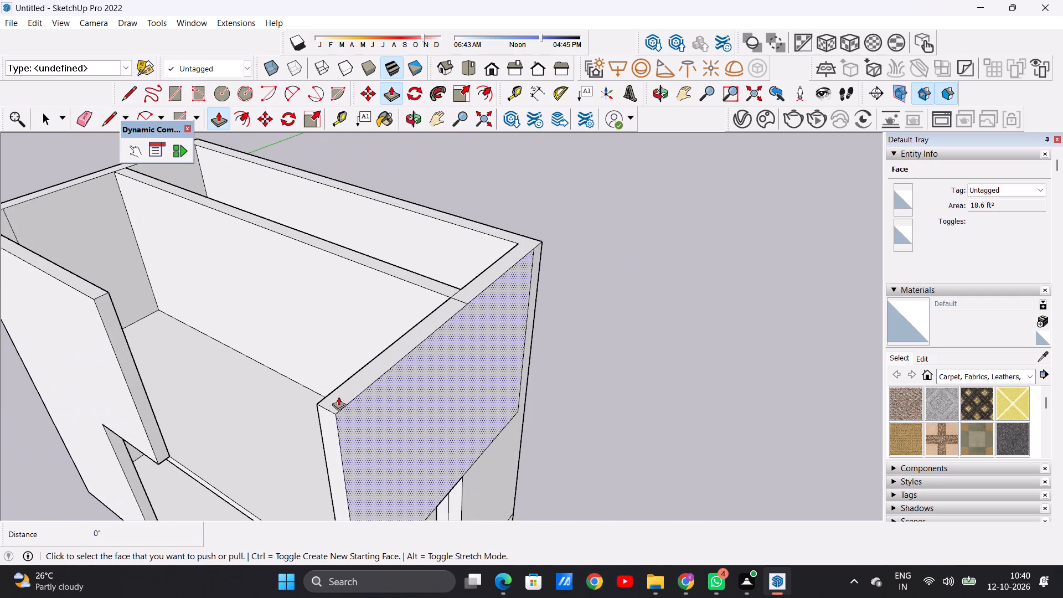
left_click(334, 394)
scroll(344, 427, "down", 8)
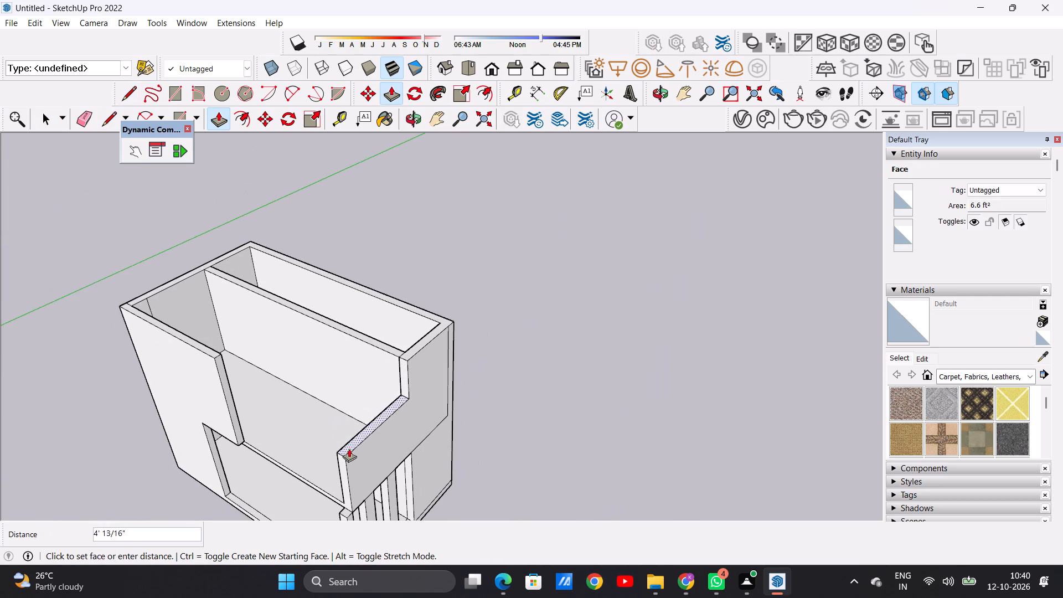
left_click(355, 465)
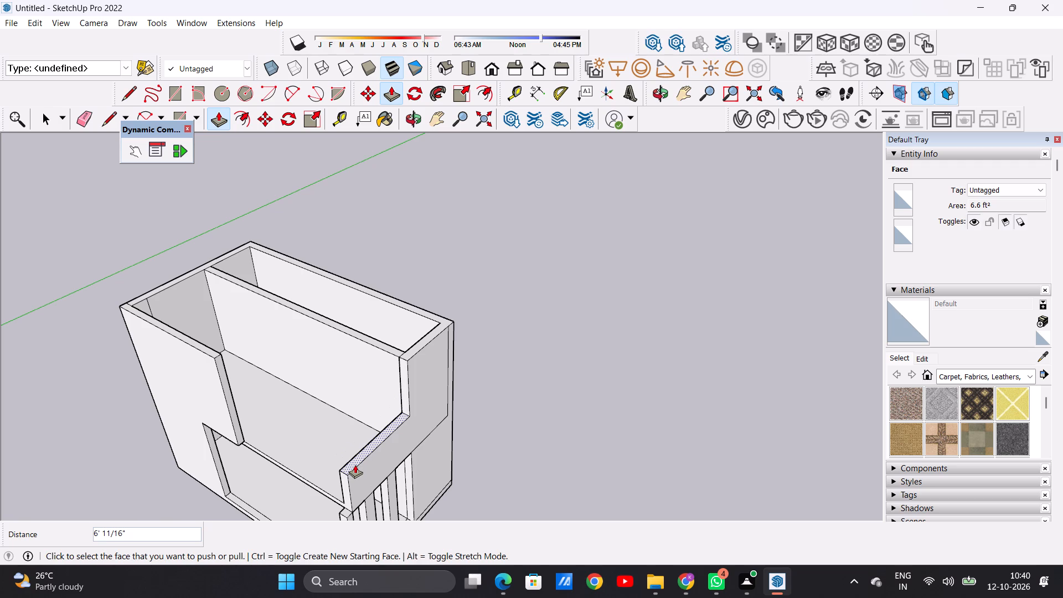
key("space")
Examine the lowered side wall and the open upper-floor area from the front and from above.
scroll(387, 503, "down", 6)
middle_click_drag(373, 461, 512, 344)
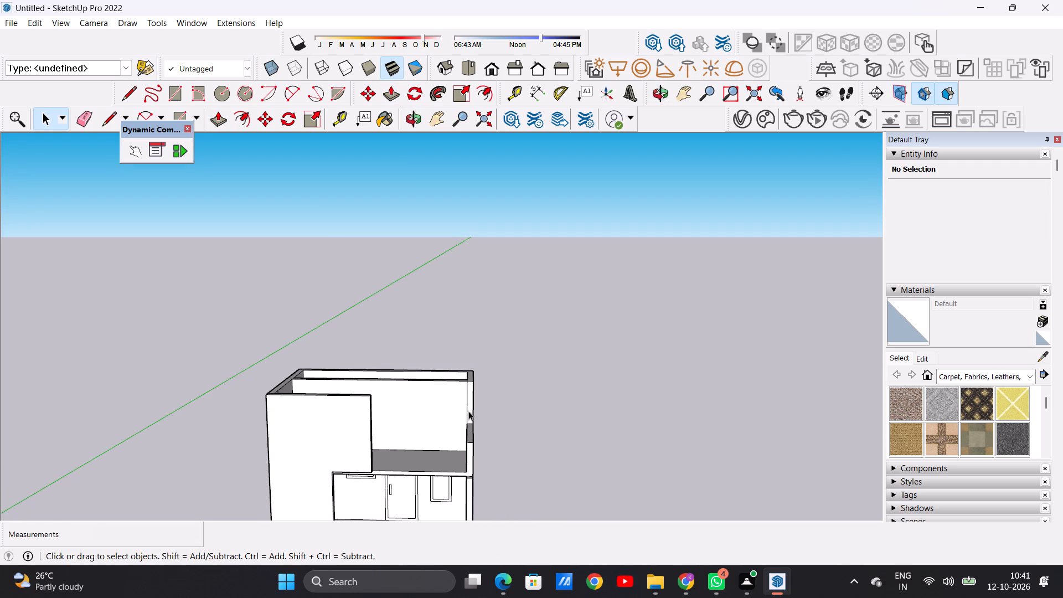
middle_click_drag(436, 460, 533, 465)
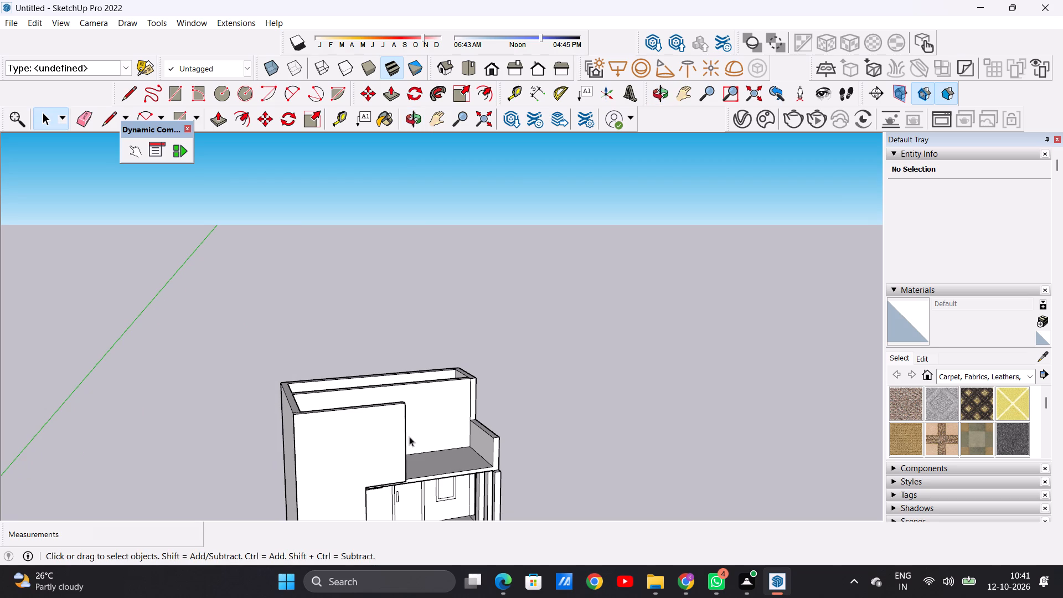
scroll(425, 426, "down", 3)
middle_click_drag(456, 448, 336, 530)
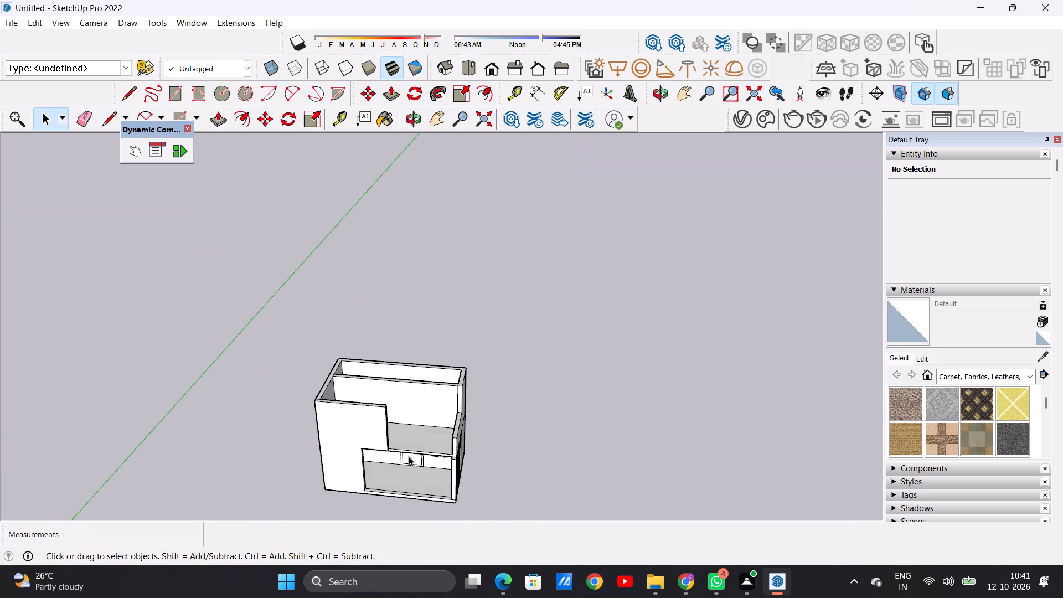
scroll(406, 451, "up", 5)
middle_click_drag(403, 437, 417, 496)
scroll(452, 465, "up", 6)
middle_click_drag(429, 432, 488, 468)
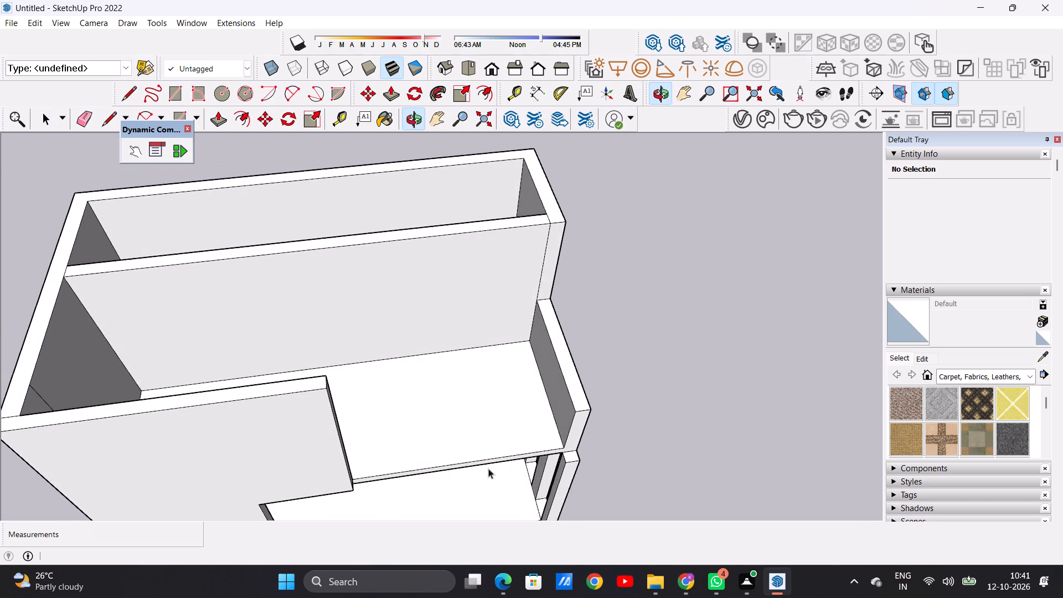
middle_click_drag(488, 468, 488, 471)
scroll(436, 363, "down", 5)
scroll(495, 393, "up", 1)
middle_click_drag(496, 411, 491, 312)
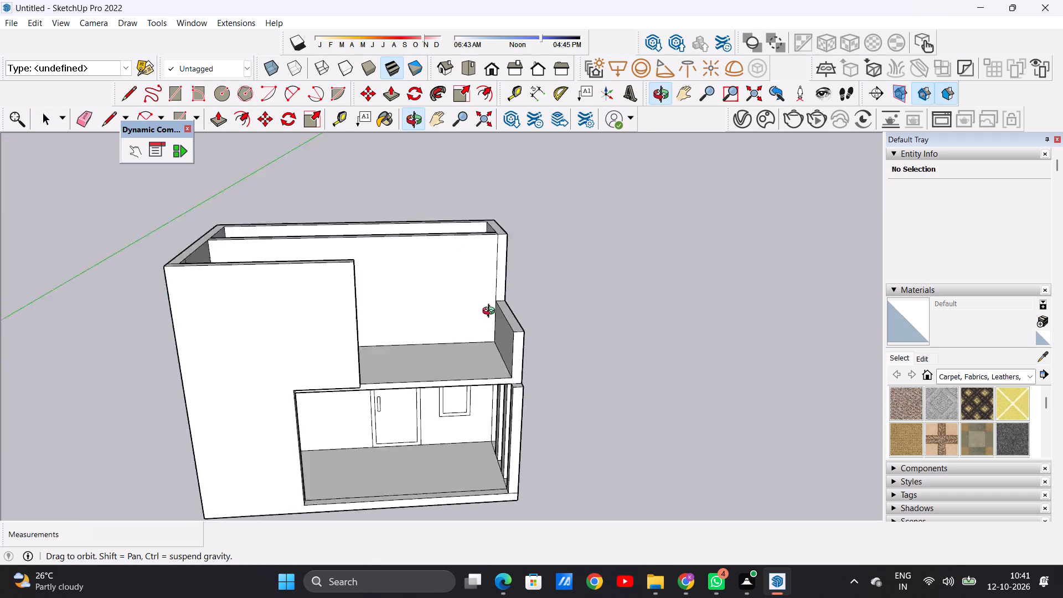
middle_click_drag(491, 312, 545, 432)
scroll(497, 424, "up", 3)
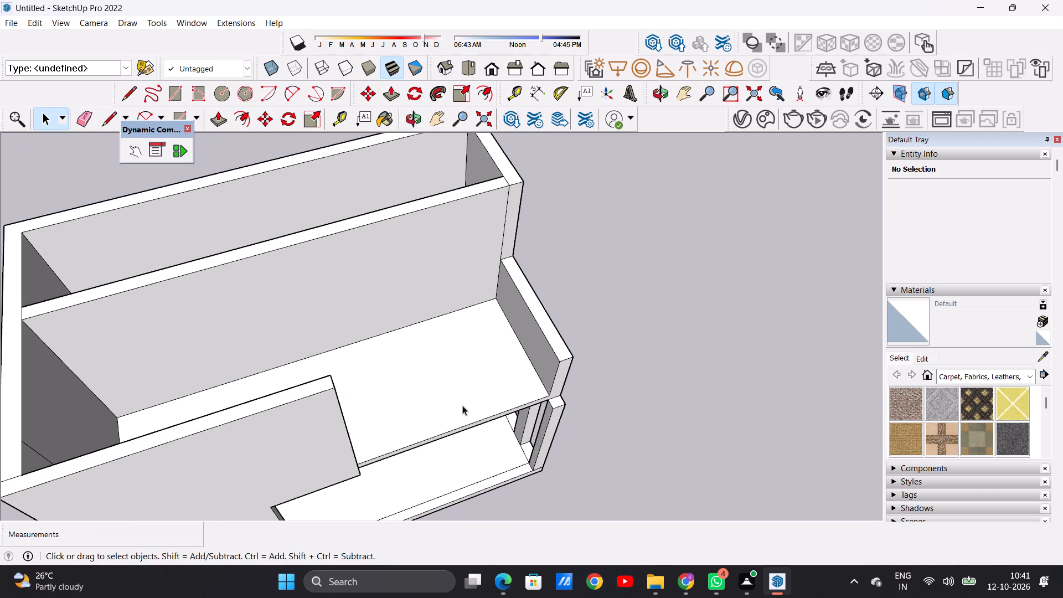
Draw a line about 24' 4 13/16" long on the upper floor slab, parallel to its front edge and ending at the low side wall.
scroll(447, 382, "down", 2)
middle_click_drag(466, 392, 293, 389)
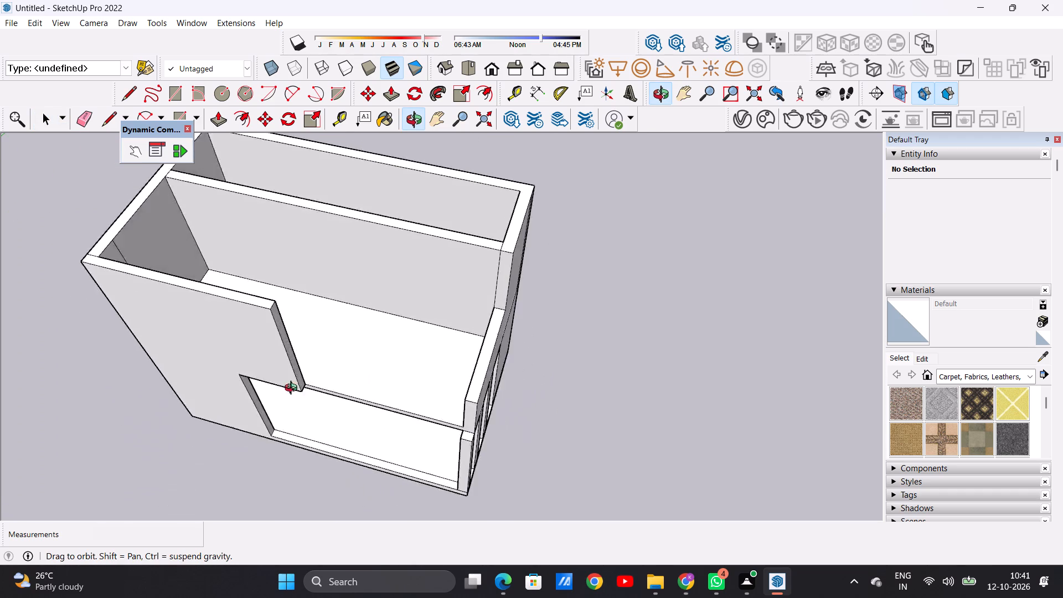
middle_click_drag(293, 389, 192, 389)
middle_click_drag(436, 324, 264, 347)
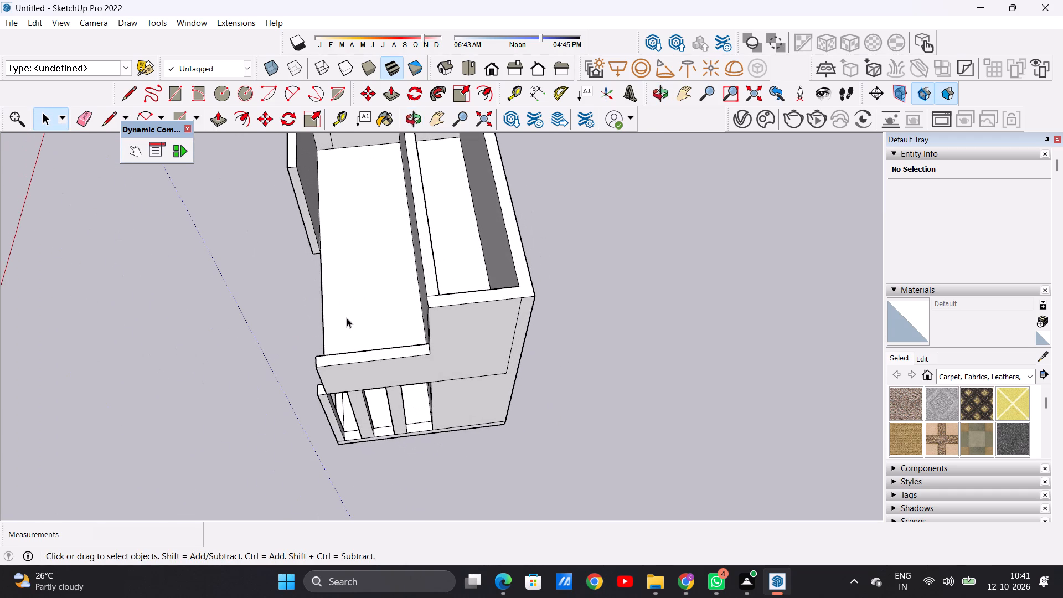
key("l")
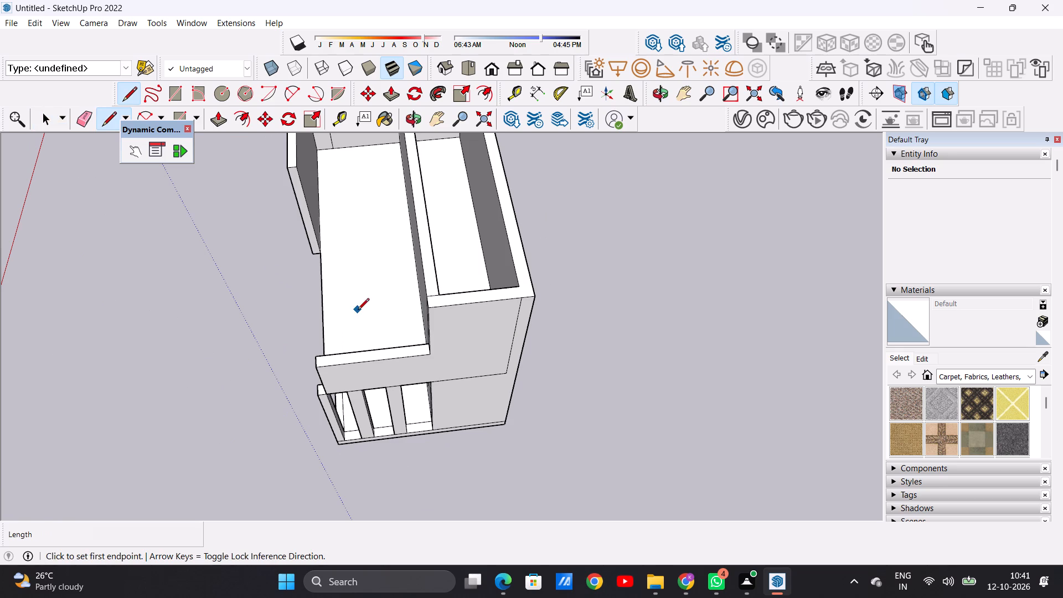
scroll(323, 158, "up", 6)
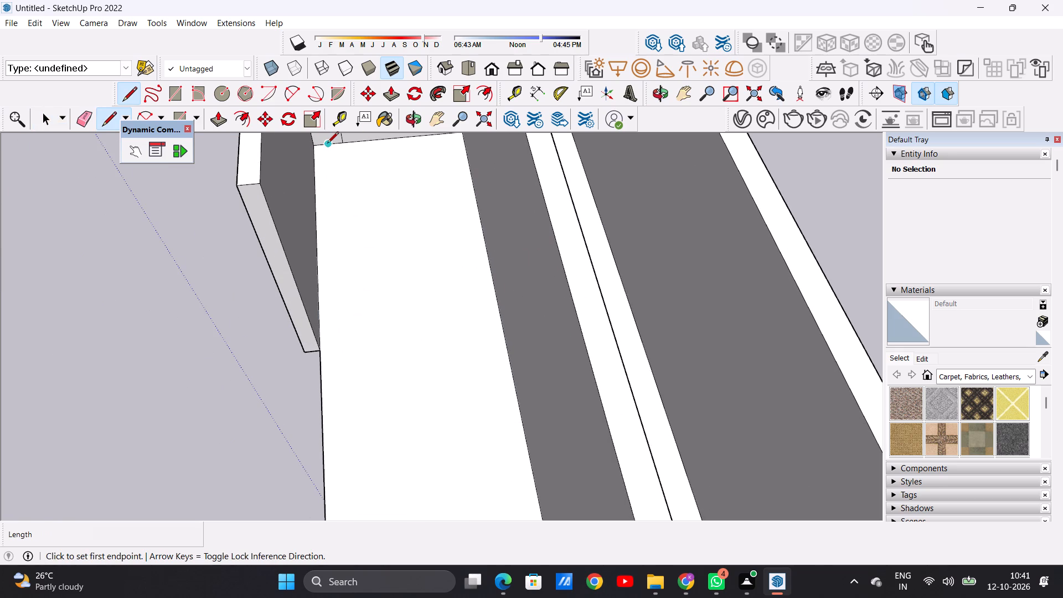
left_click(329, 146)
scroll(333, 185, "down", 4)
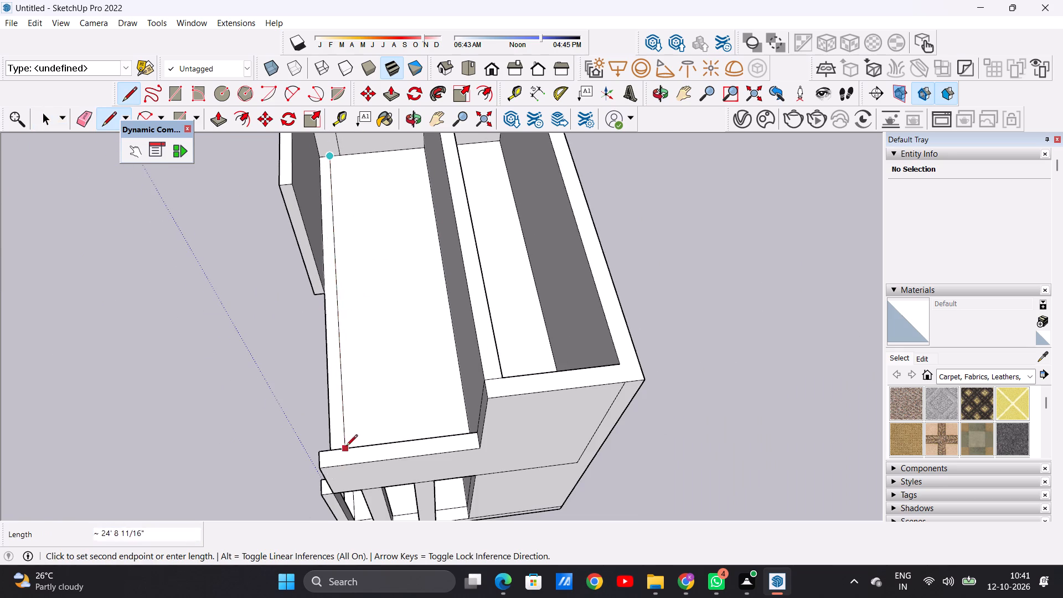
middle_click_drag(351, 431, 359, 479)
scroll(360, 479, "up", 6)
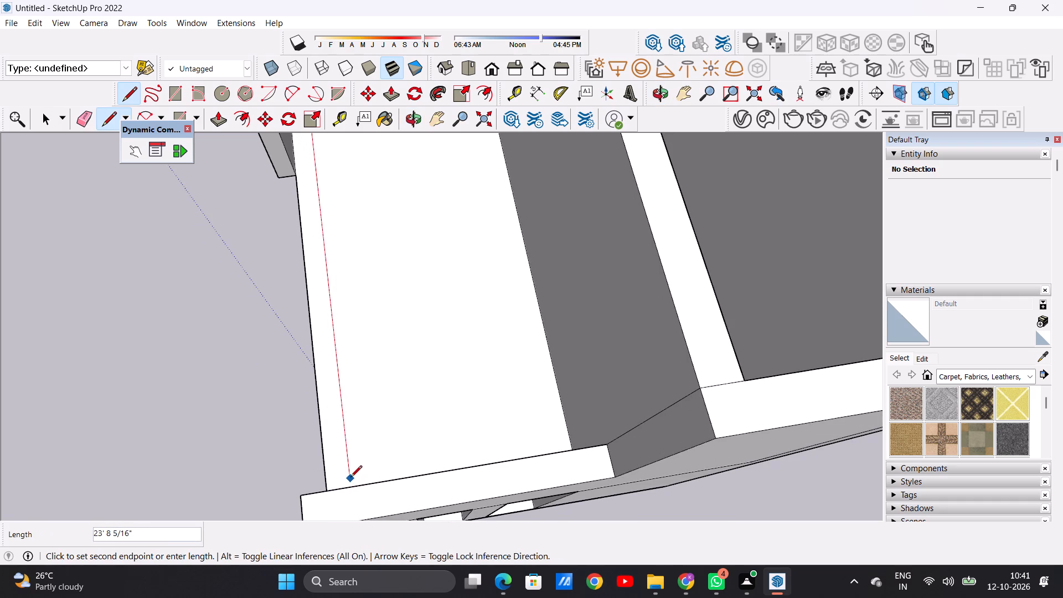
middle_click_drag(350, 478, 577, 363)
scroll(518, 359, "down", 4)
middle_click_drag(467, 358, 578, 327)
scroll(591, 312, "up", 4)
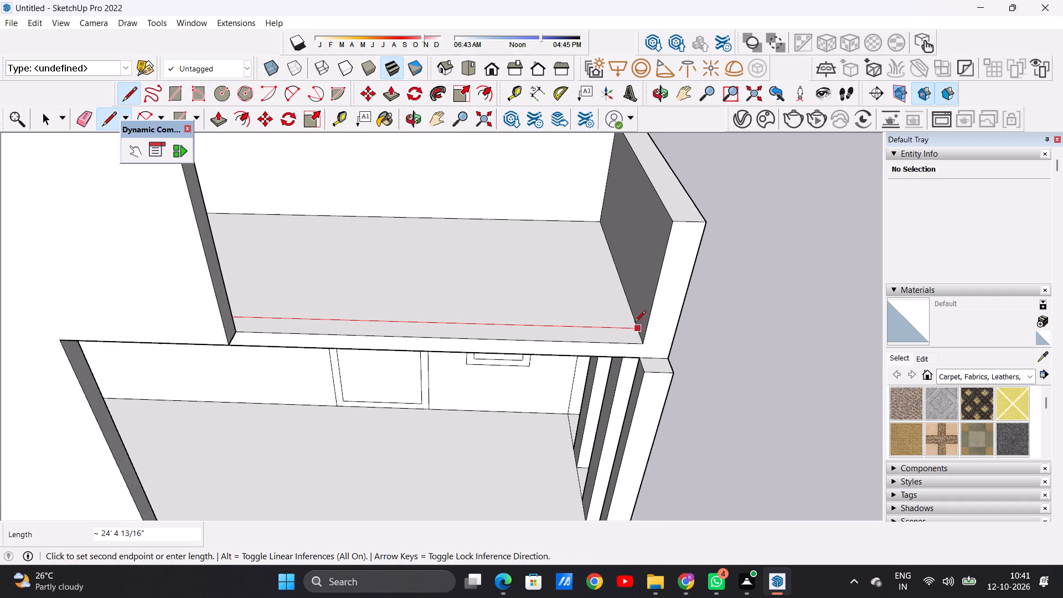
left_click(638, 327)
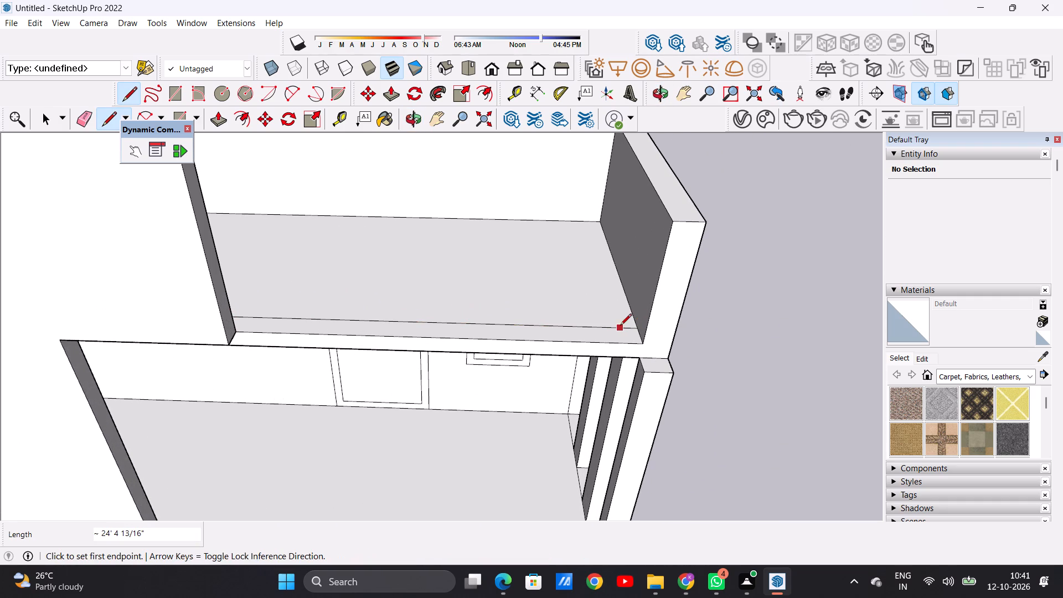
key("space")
Examine the upper floor slab, front wall and side wall from the corner, the front and above.
scroll(275, 337, "down", 5)
middle_click_drag(264, 337, 45, 284)
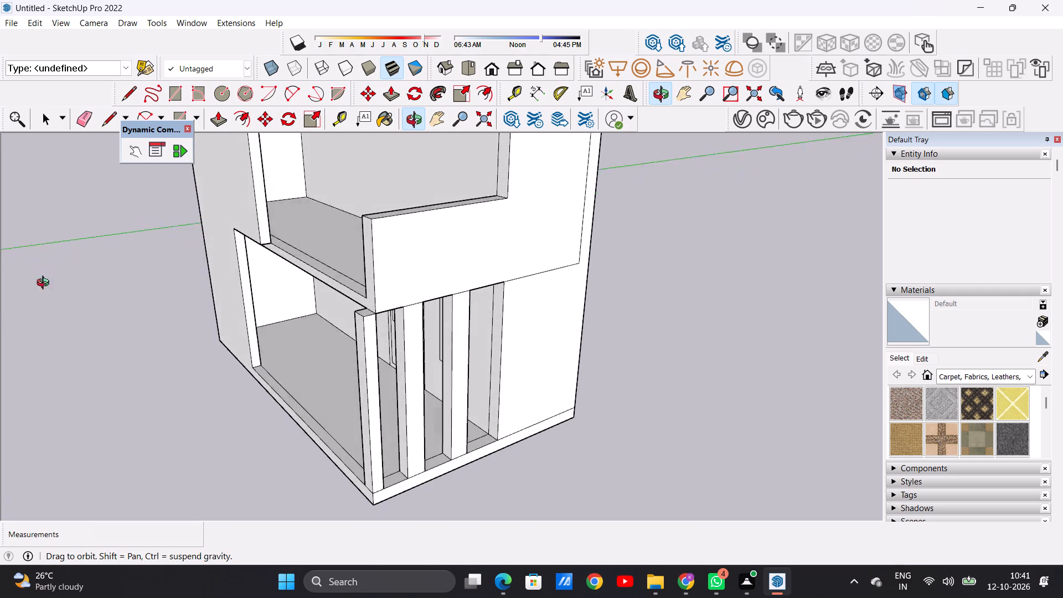
middle_click_drag(45, 284, 280, 216)
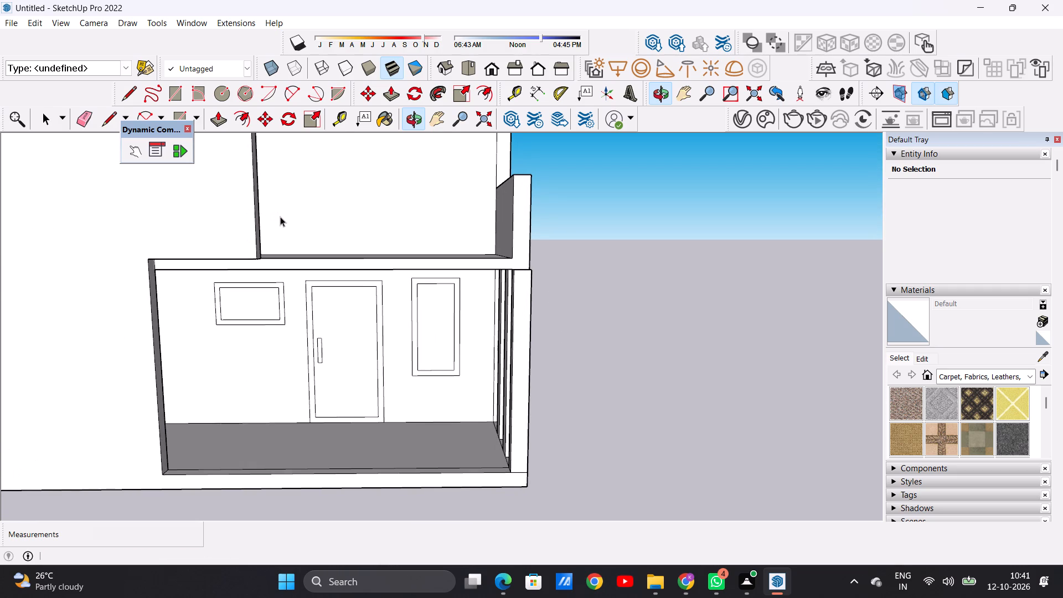
scroll(295, 241, "down", 2)
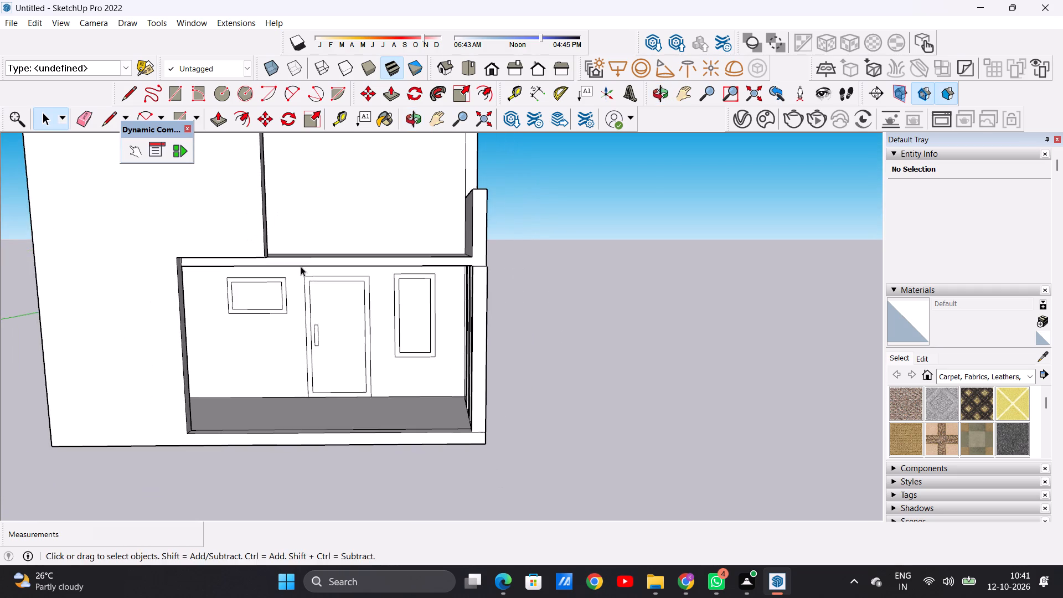
middle_click_drag(286, 302, 281, 355)
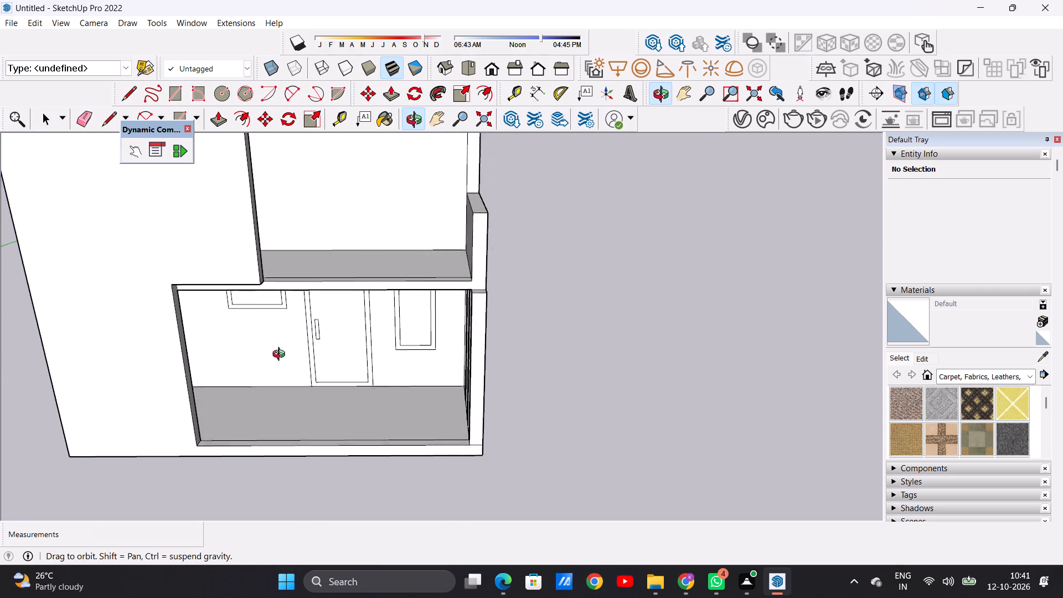
middle_click_drag(281, 355, 280, 349)
middle_click_drag(300, 245, 295, 319)
scroll(305, 326, "down", 7)
scroll(254, 279, "up", 4)
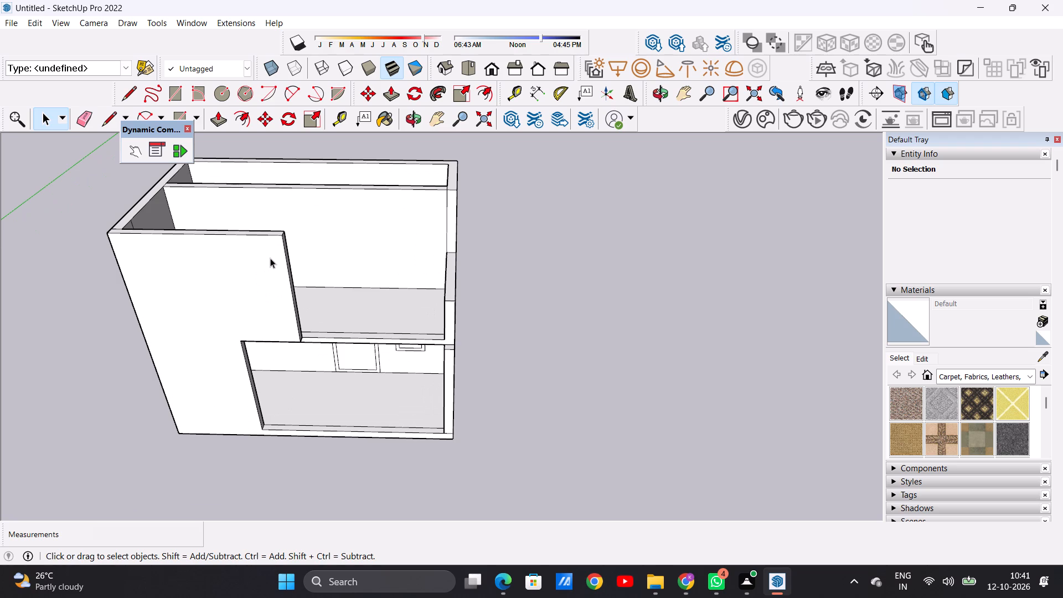
Undo the last four edits: the slab line, the side-wall lowering, its dividing line and the front wall's extension over the ground-floor opening.
key("ctrl+z")
key("ctrl+z")
key("ctrl+z")
key("ctrl+z")
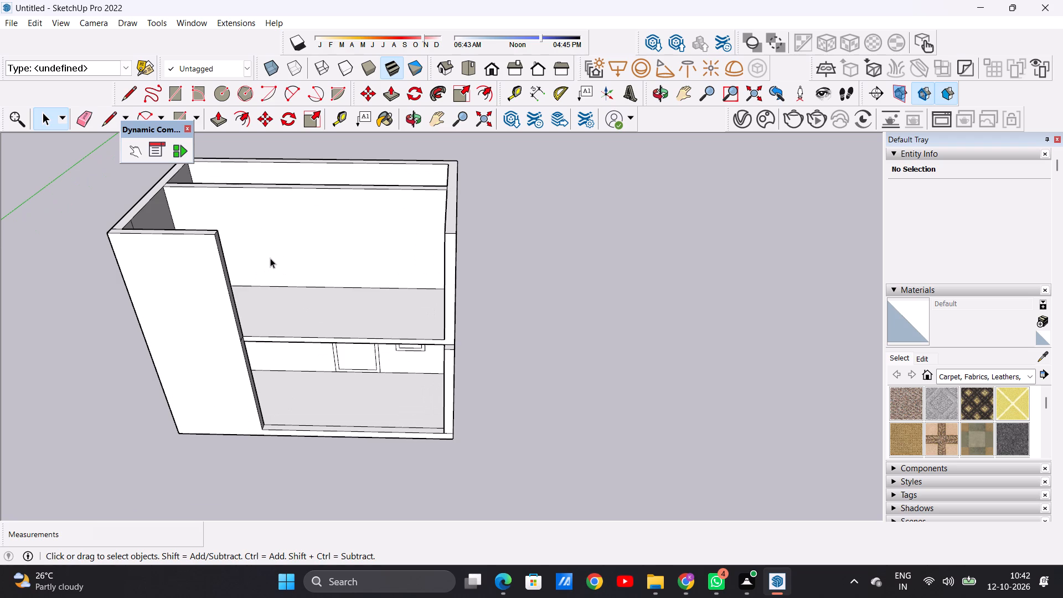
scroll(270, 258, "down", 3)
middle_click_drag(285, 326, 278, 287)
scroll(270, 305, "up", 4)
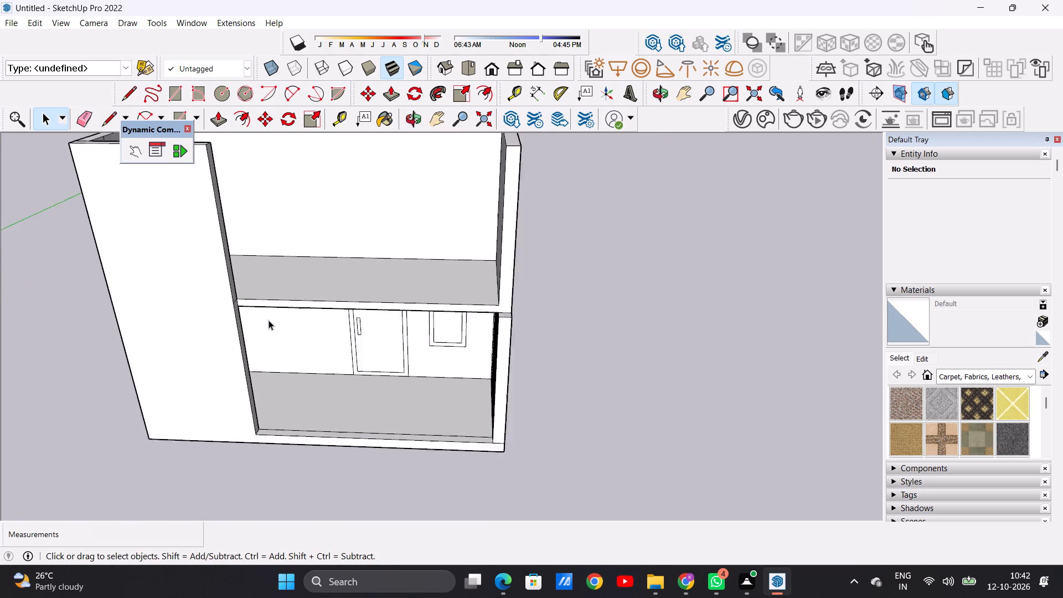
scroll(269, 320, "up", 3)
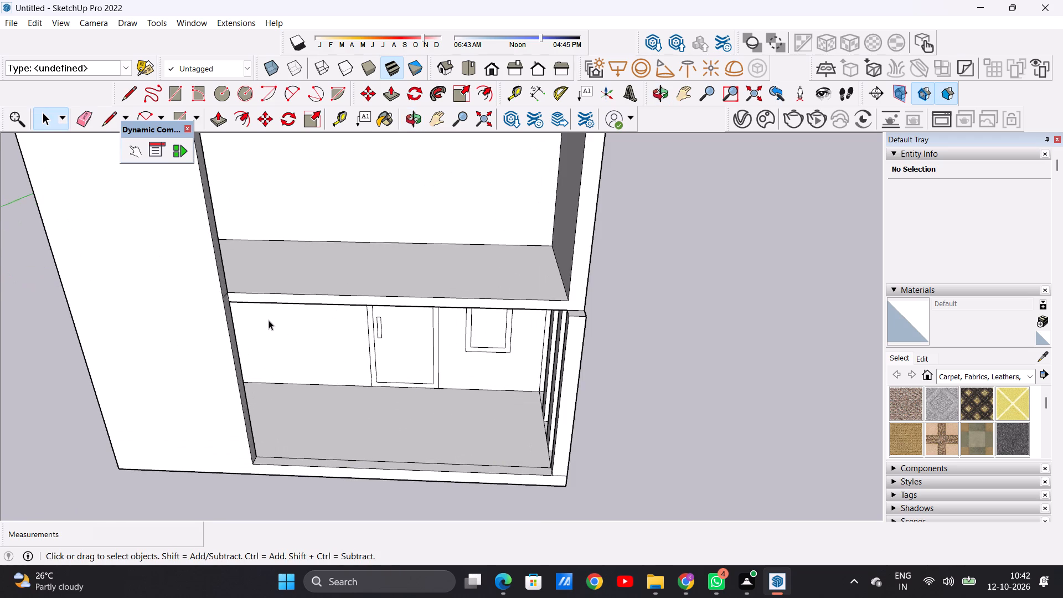
Draw a line about 10" long across the front end of the side wall, continuing the upper slab's front top edge.
scroll(447, 303, "down", 2)
scroll(530, 301, "up", 6)
scroll(539, 313, "down", 4)
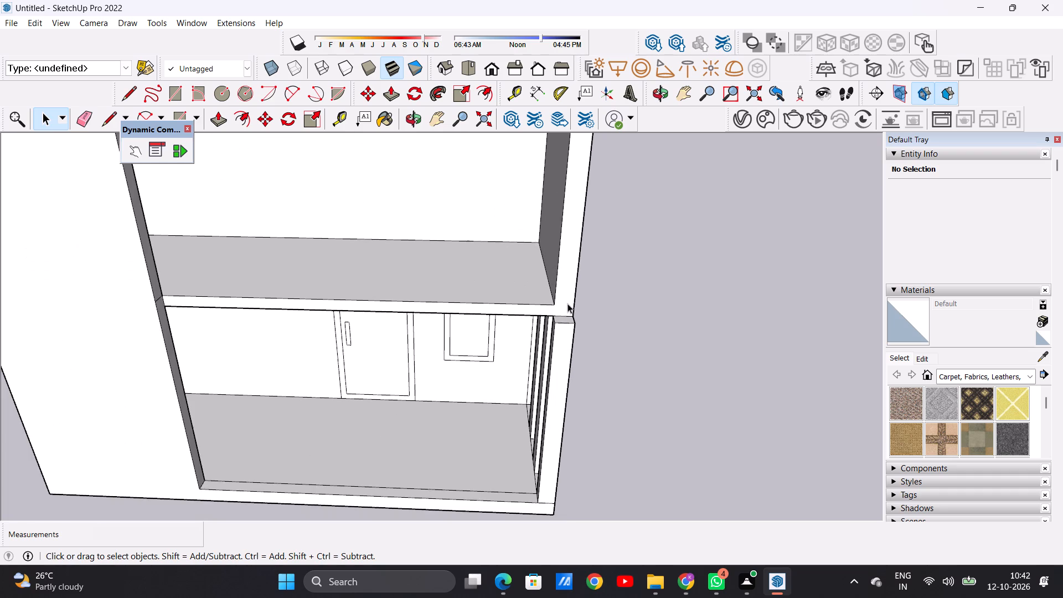
middle_click_drag(569, 312, 509, 369)
scroll(507, 362, "up", 5)
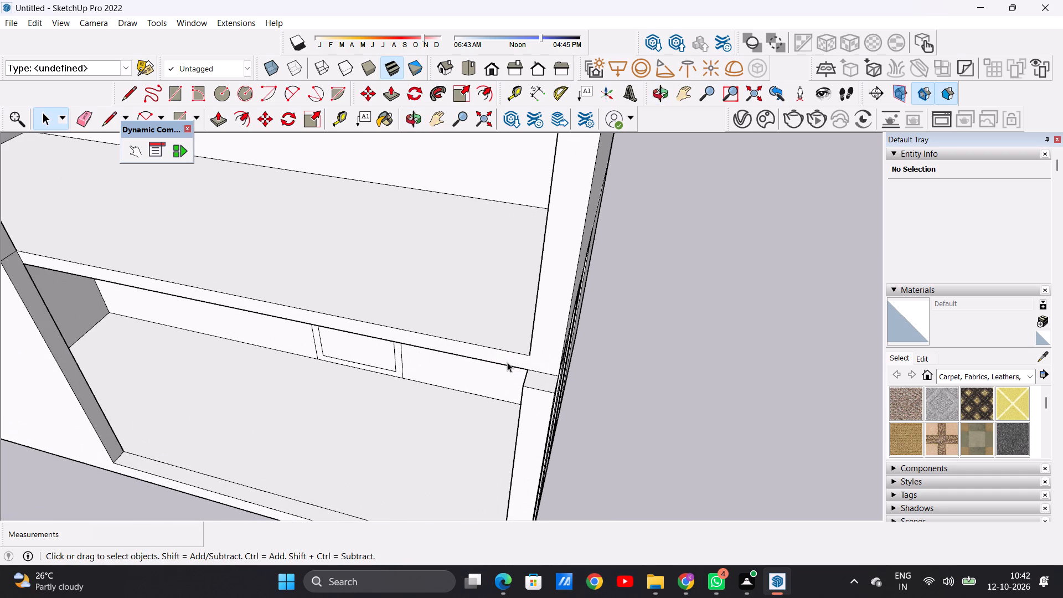
key("l")
scroll(535, 364, "up", 11)
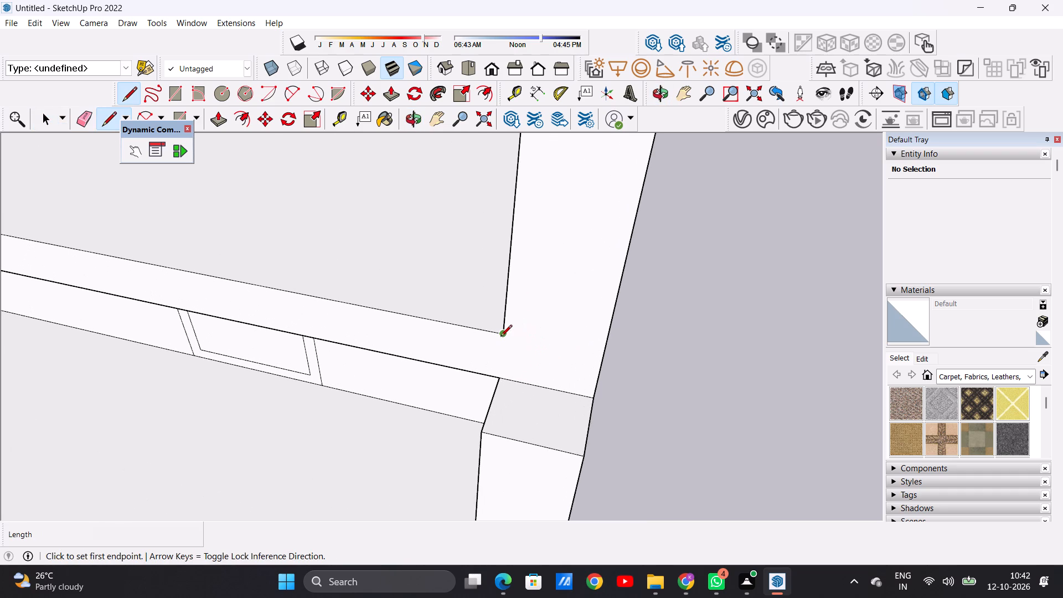
left_click(500, 337)
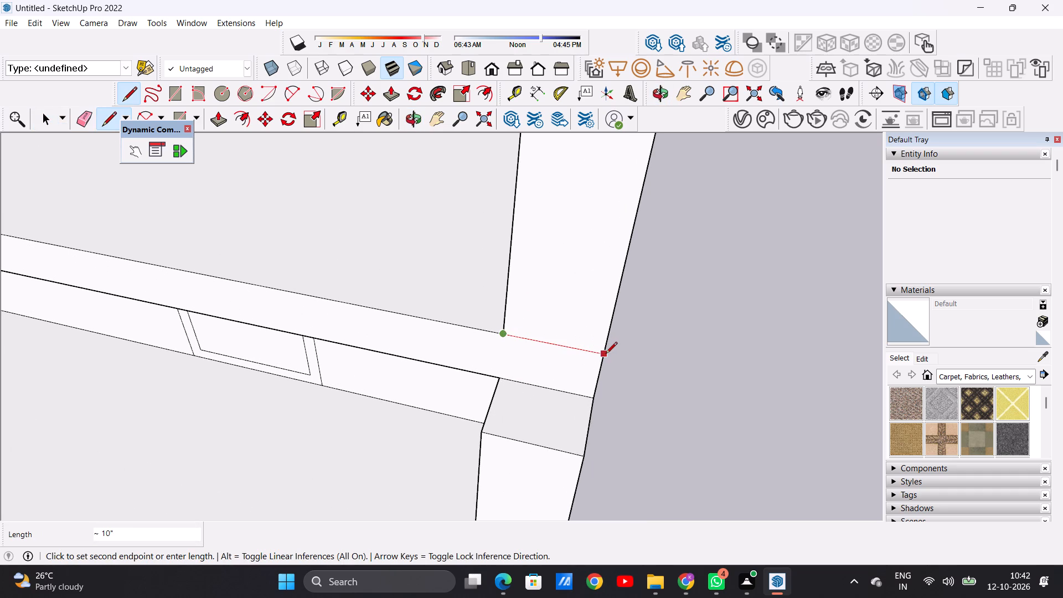
left_click(606, 354)
scroll(549, 388, "down", 13)
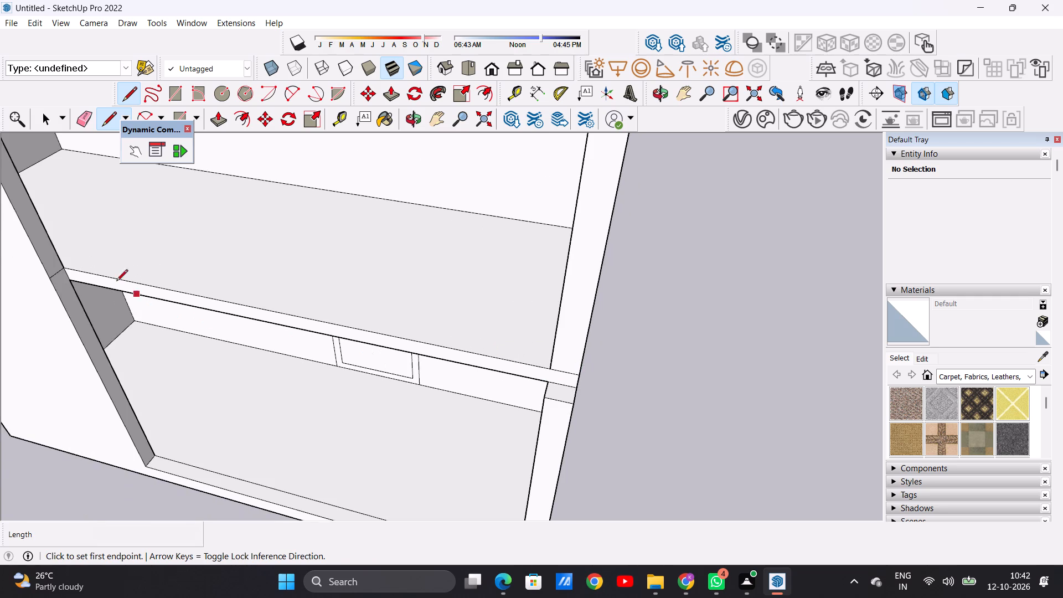
scroll(71, 262, "up", 2)
scroll(71, 267, "down", 1)
scroll(70, 268, "up", 11)
key("space")
Push/Pull the upper slab's front edge strip outward by about 7 13/16", out to the front face of the ground-floor corner wall.
scroll(221, 342, "down", 4)
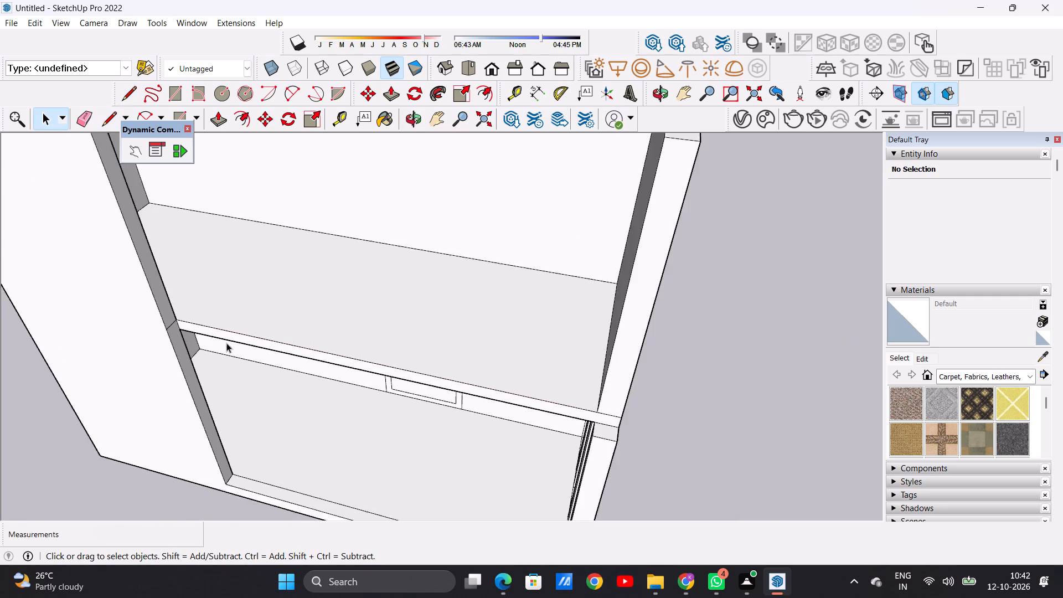
scroll(226, 343, "down", 9)
scroll(408, 384, "up", 5)
middle_click_drag(424, 361, 422, 320)
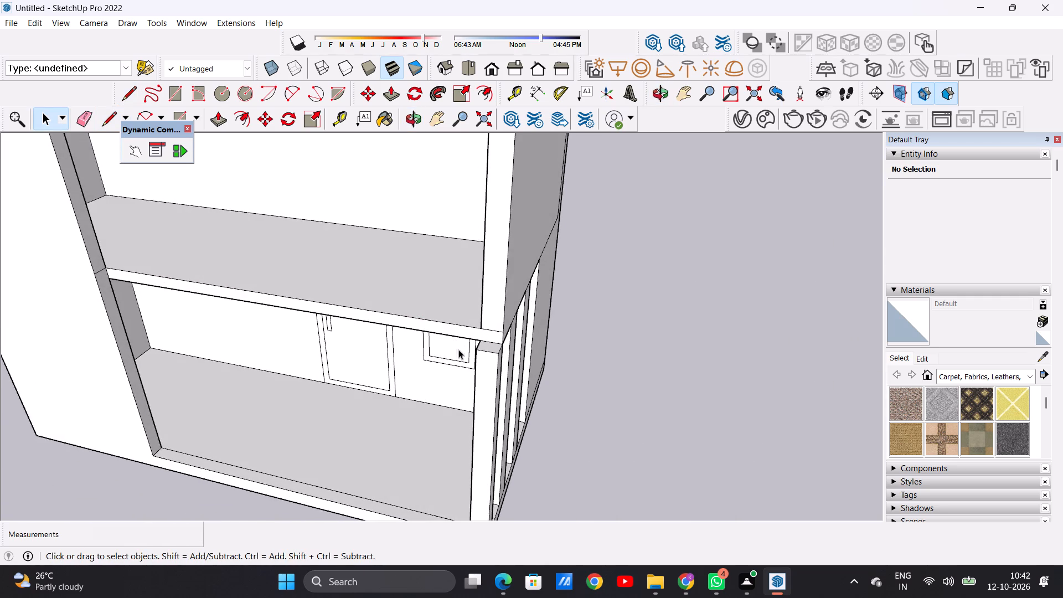
scroll(469, 349, "up", 1)
key("p")
scroll(488, 335, "up", 3)
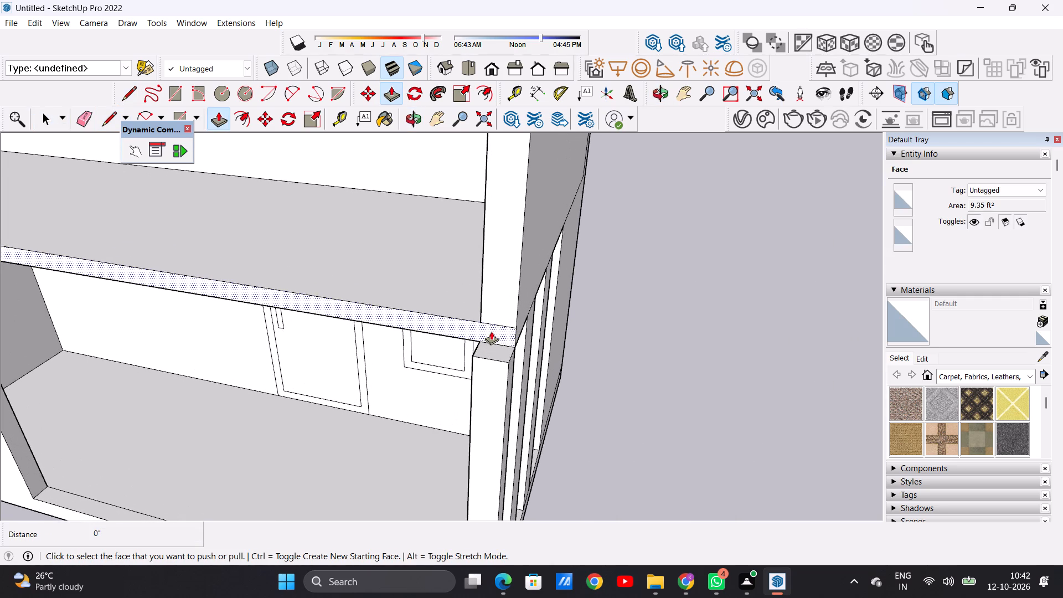
left_click(491, 331)
left_click(507, 362)
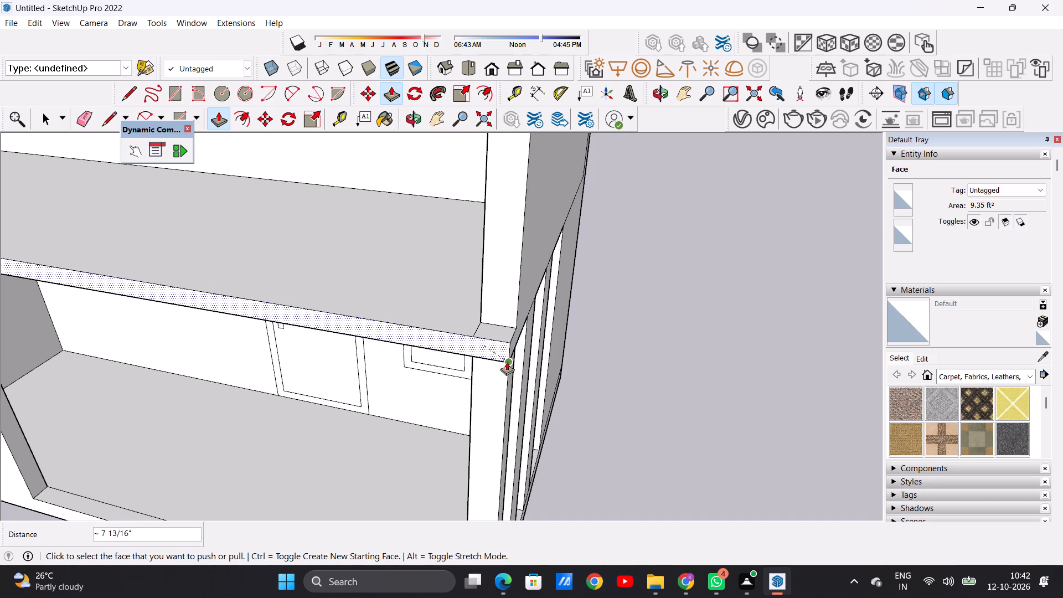
key("space")
Draw a line about 17' 1 7/16" long on the upper slab, from the front wall's inner corner to the side wall's corner.
scroll(505, 391, "down", 17)
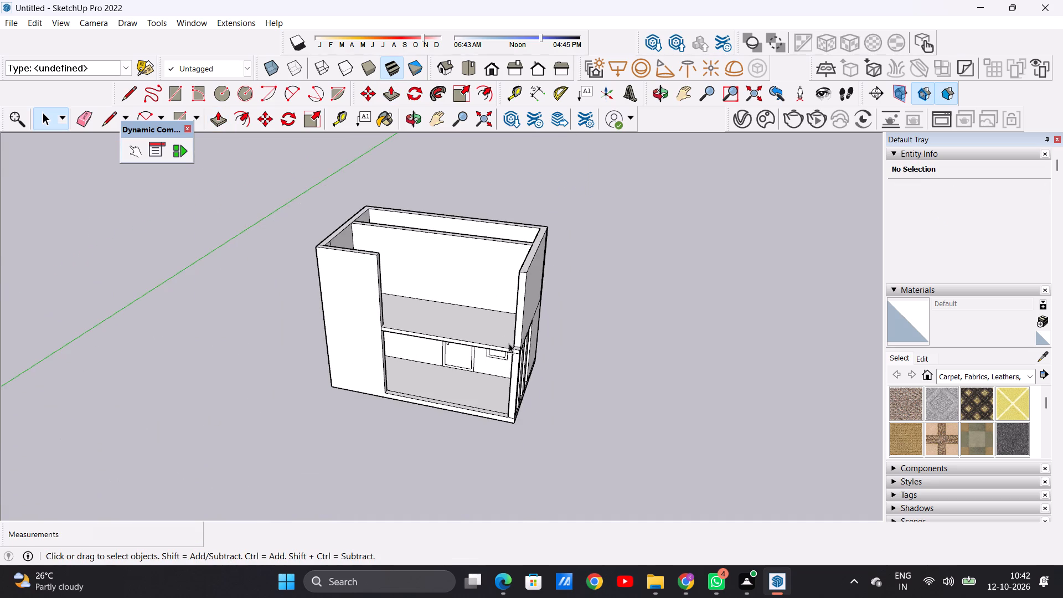
scroll(512, 349, "up", 5)
scroll(307, 321, "up", 8)
middle_click_drag(281, 297, 322, 372)
scroll(322, 372, "up", 1)
scroll(322, 370, "down", 6)
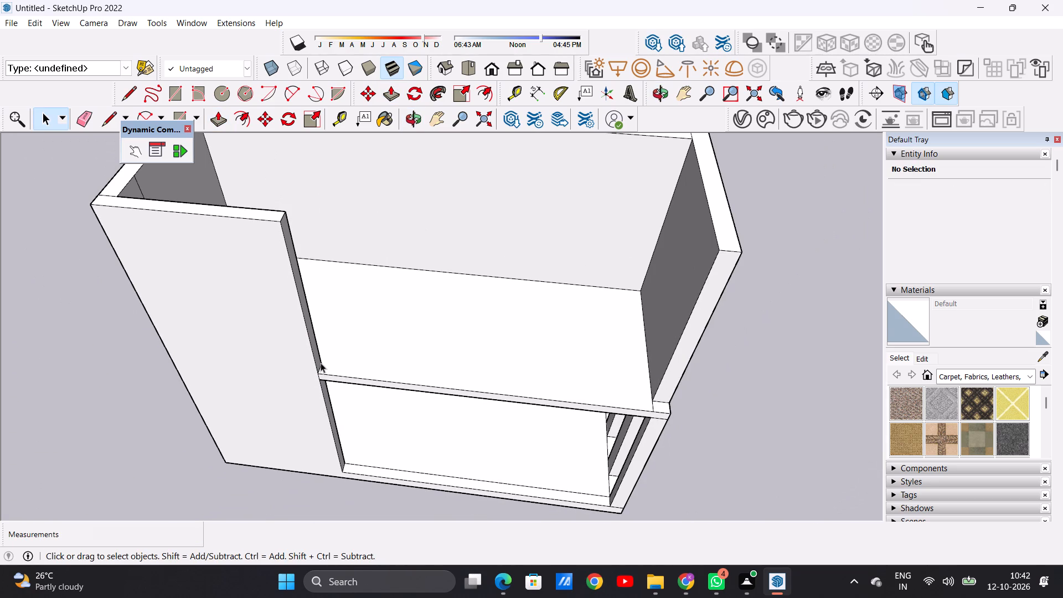
key("l")
scroll(378, 353, "up", 7)
left_click(263, 377)
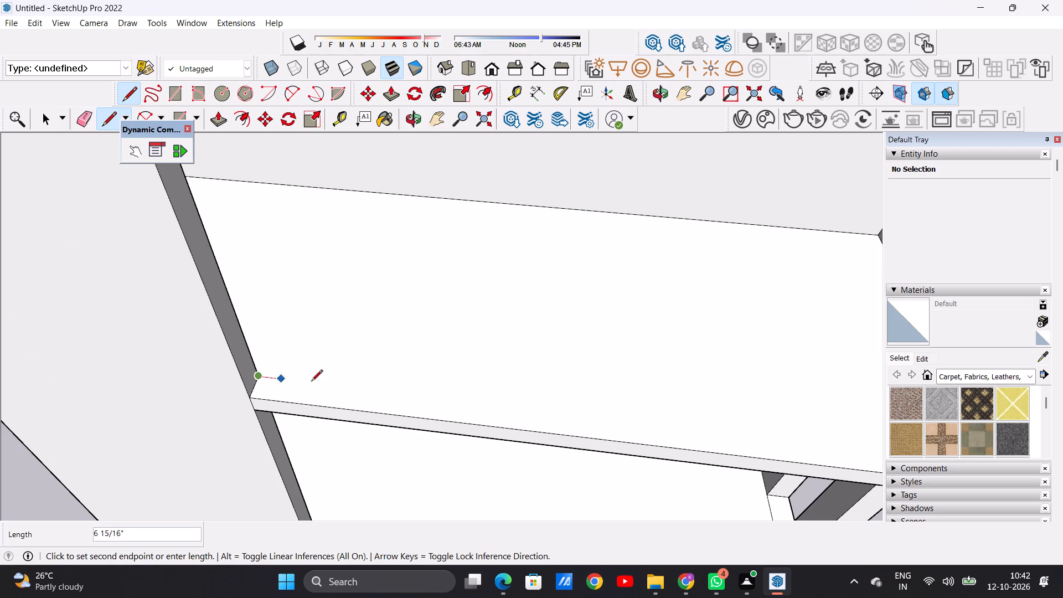
scroll(352, 386, "down", 7)
scroll(677, 420, "up", 5)
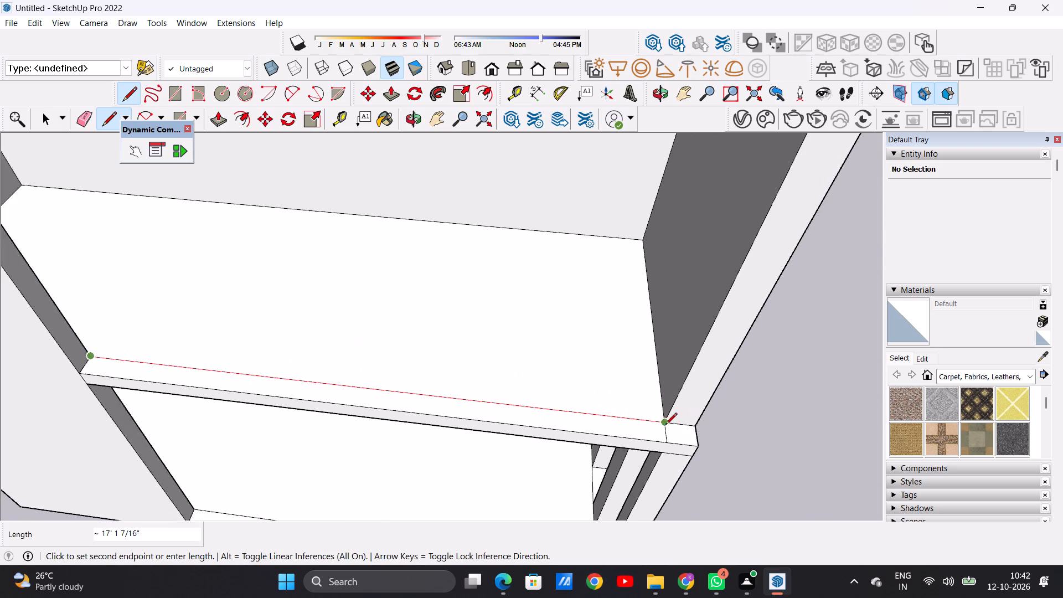
scroll(665, 425, "up", 6)
left_click(662, 420)
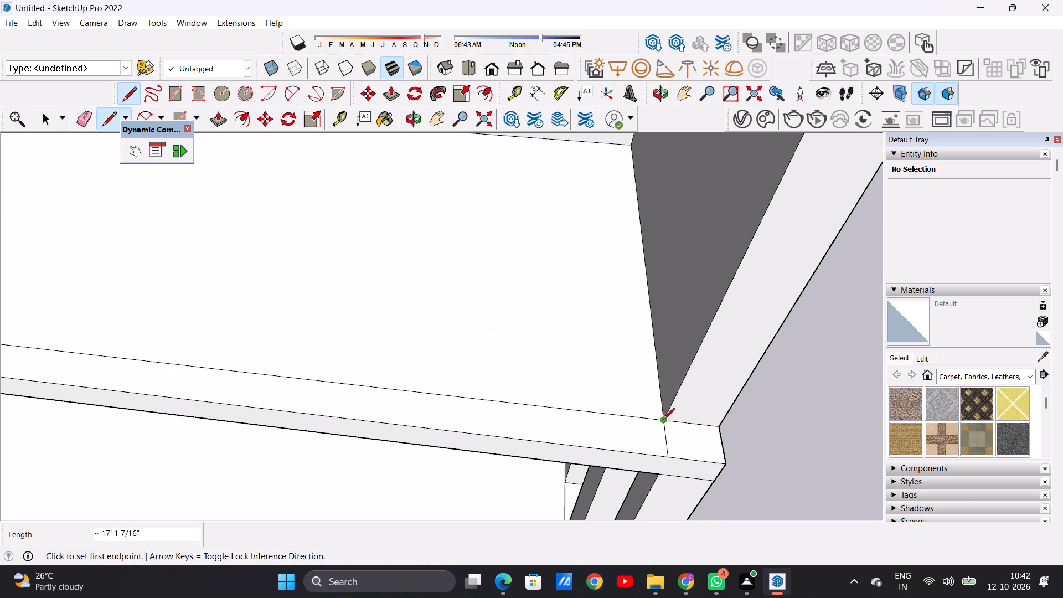
key("space")
Draw a line about 10" long across the side wall's top, in line with the front face of the inner partition wall.
scroll(591, 468, "down", 15)
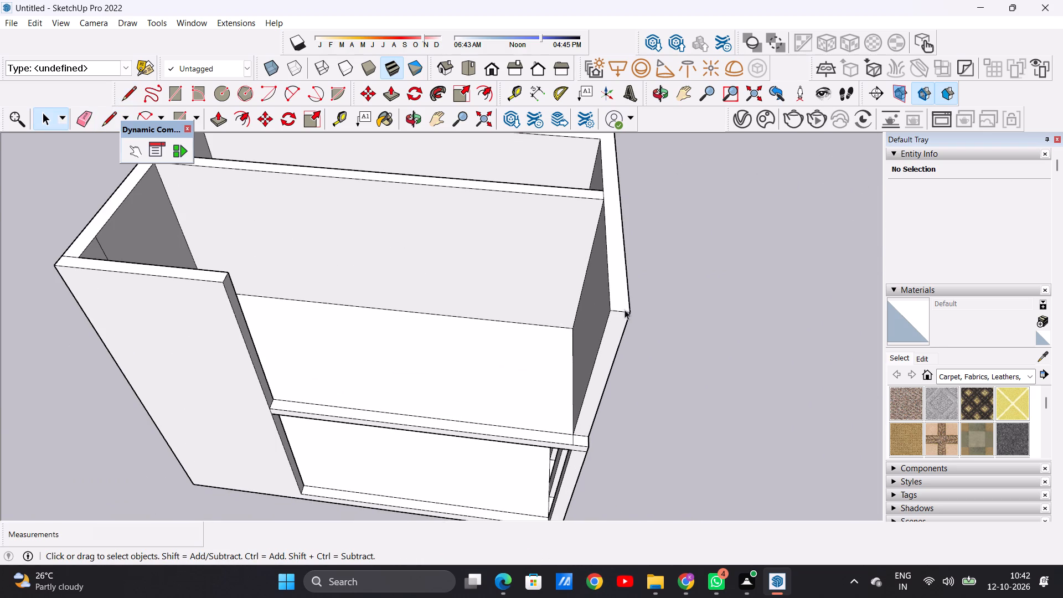
middle_click_drag(634, 312, 421, 351)
scroll(515, 363, "up", 8)
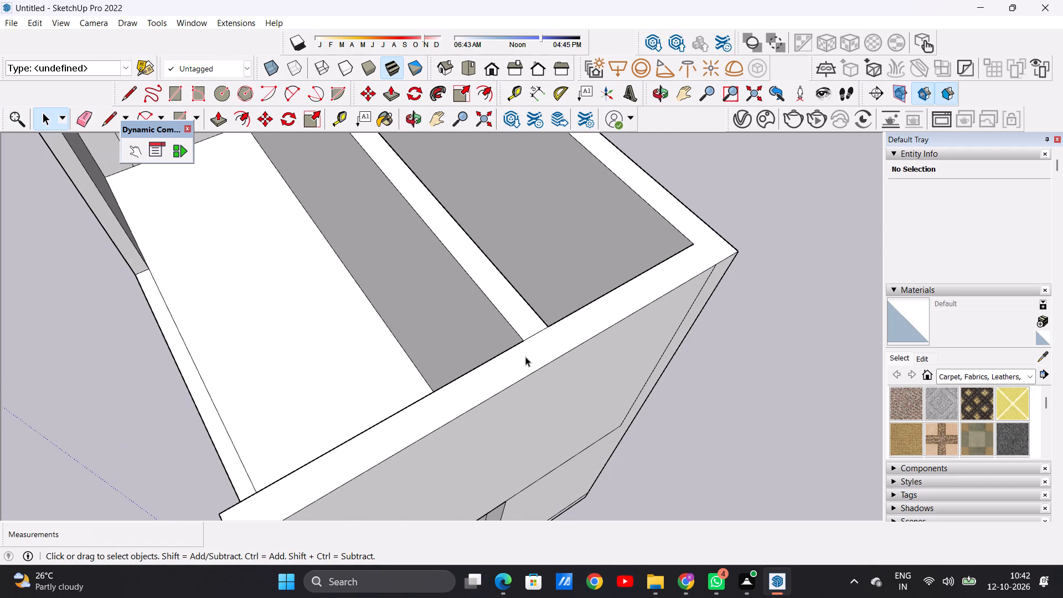
key("l")
scroll(523, 348, "up", 5)
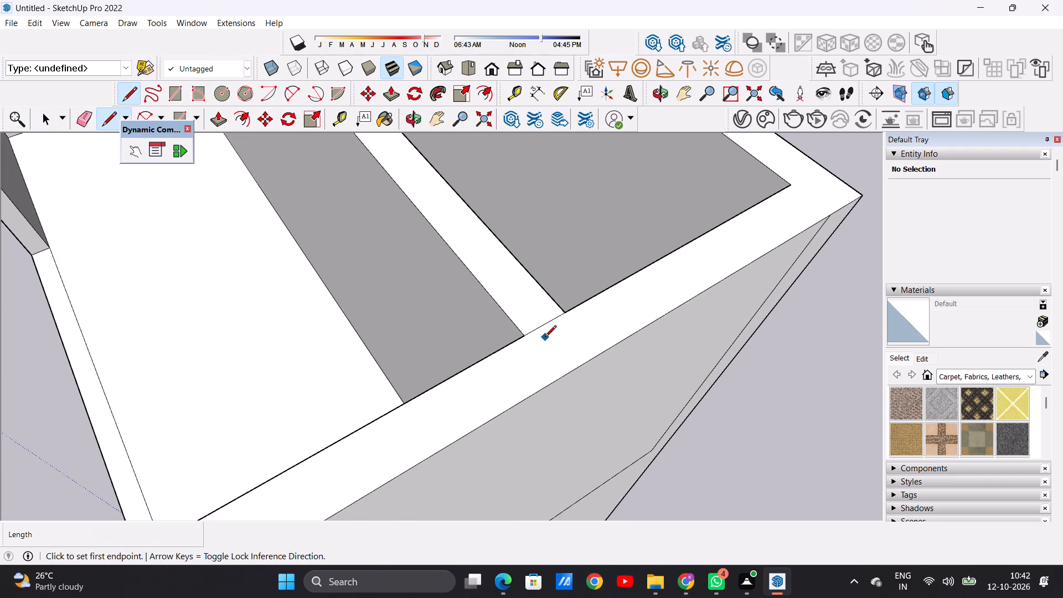
left_click(526, 338)
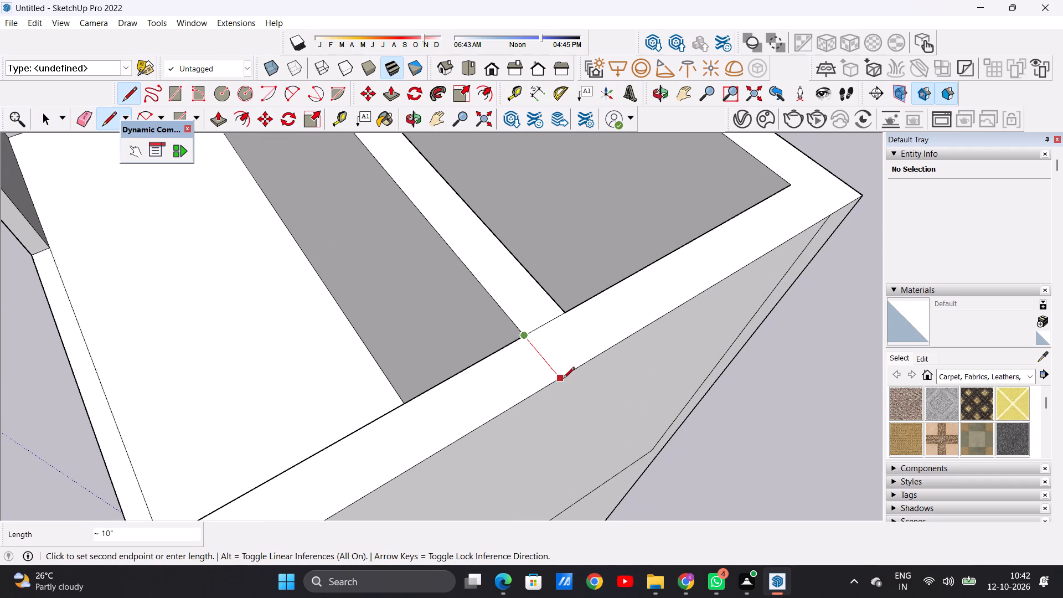
left_click(561, 379)
key("space")
Push/Pull the top of the side wall's front portion down by about 6' 9" to leave a low side parapet.
scroll(459, 393, "down", 17)
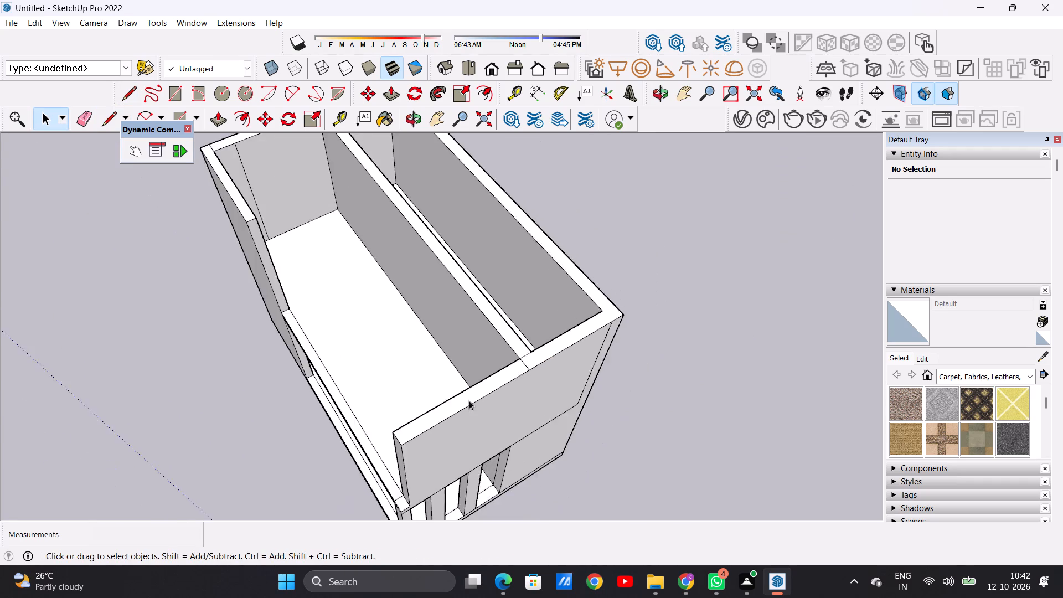
scroll(469, 400, "down", 2)
middle_click_drag(368, 429, 643, 354)
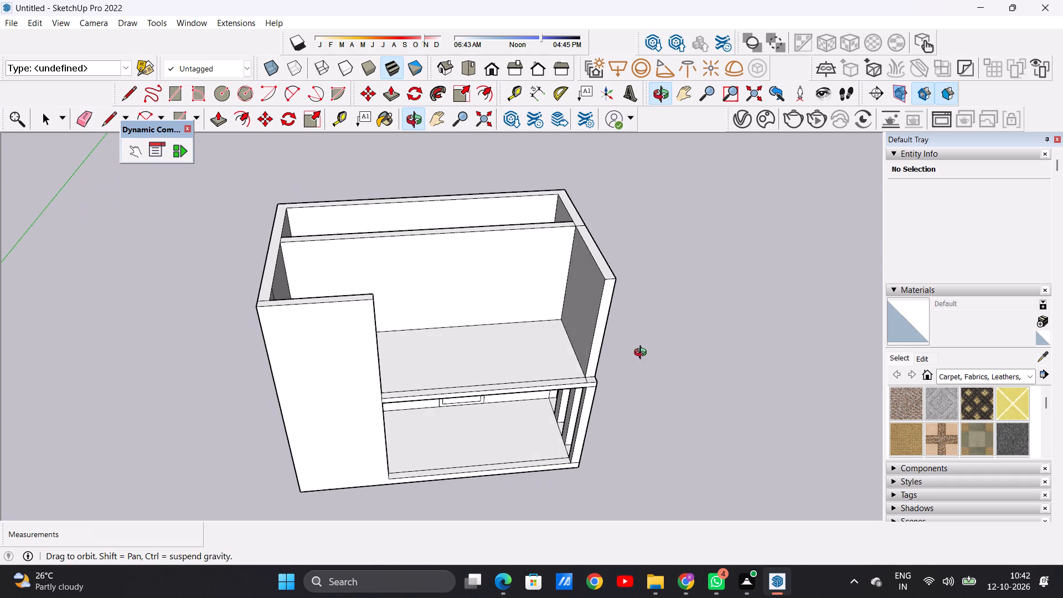
middle_click_drag(643, 354, 642, 352)
scroll(584, 279, "up", 2)
key("p")
scroll(597, 249, "up", 5)
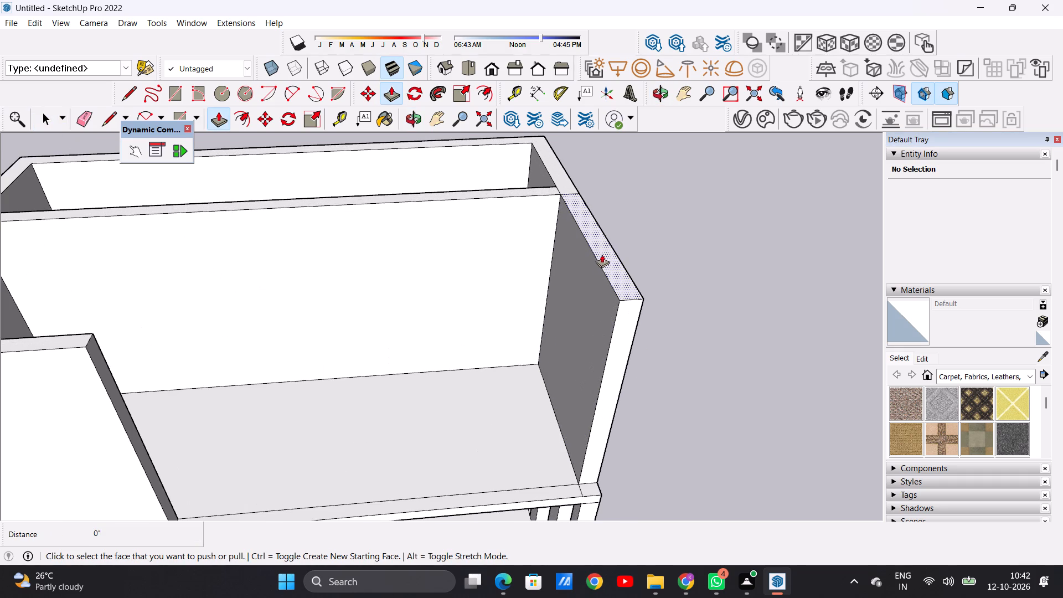
left_click(616, 267)
scroll(580, 319, "down", 7)
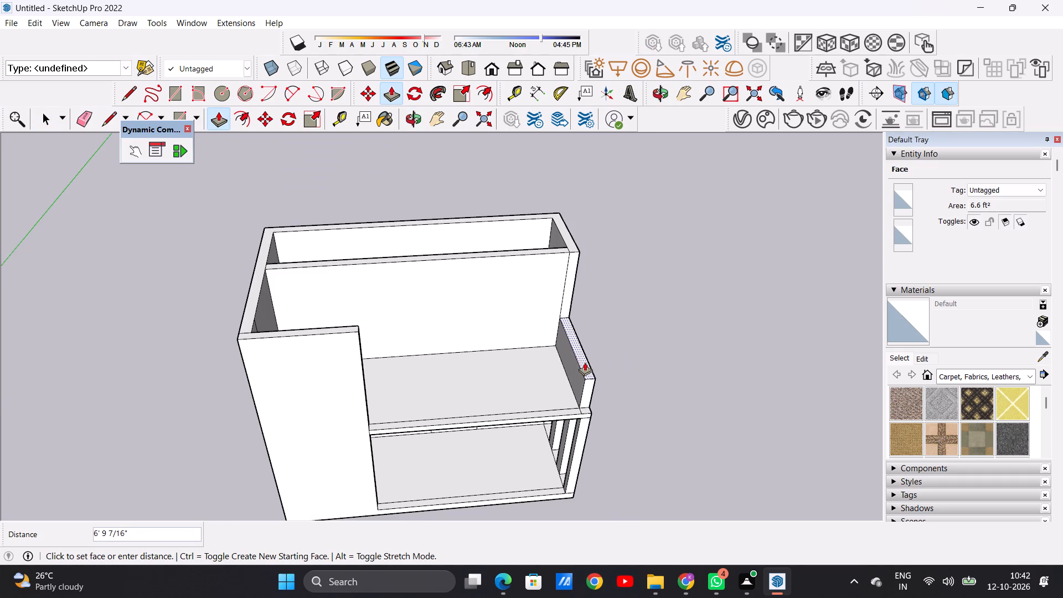
left_click(585, 362)
key("space")
Push/Pull the small slab corner face in front of the side parapet up about 3' 2 9/16", level with the parapet's top.
middle_click_drag(580, 415, 581, 284)
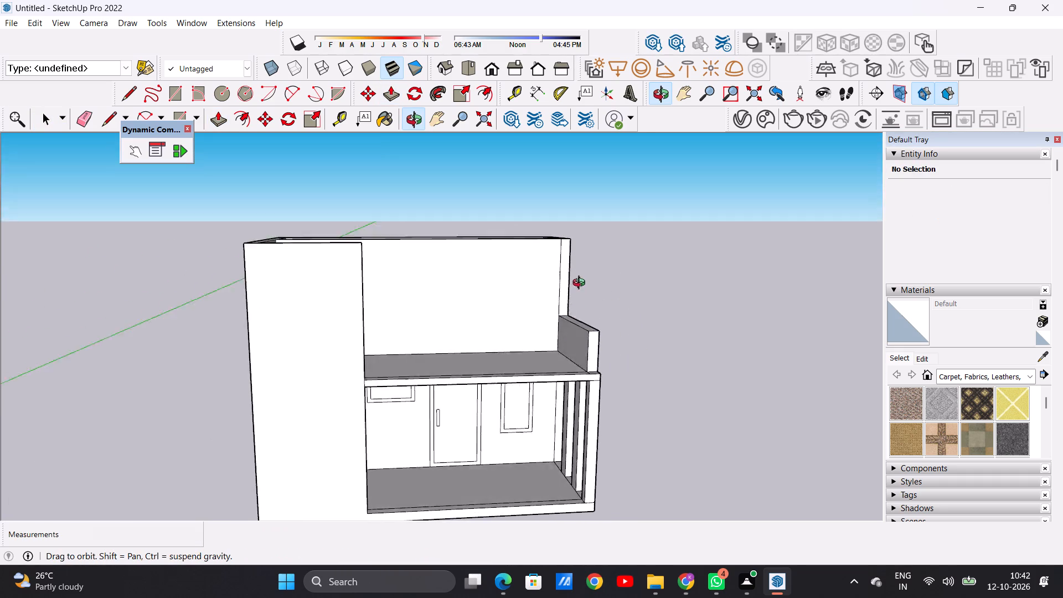
middle_click_drag(581, 284, 560, 418)
scroll(574, 425, "up", 8)
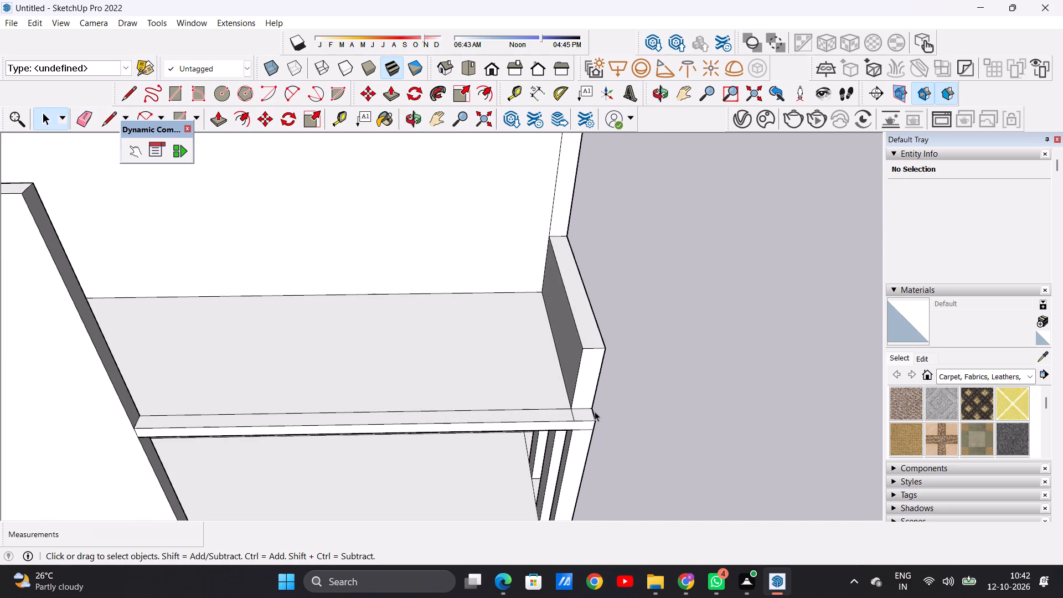
key("l")
key("BackSpace")
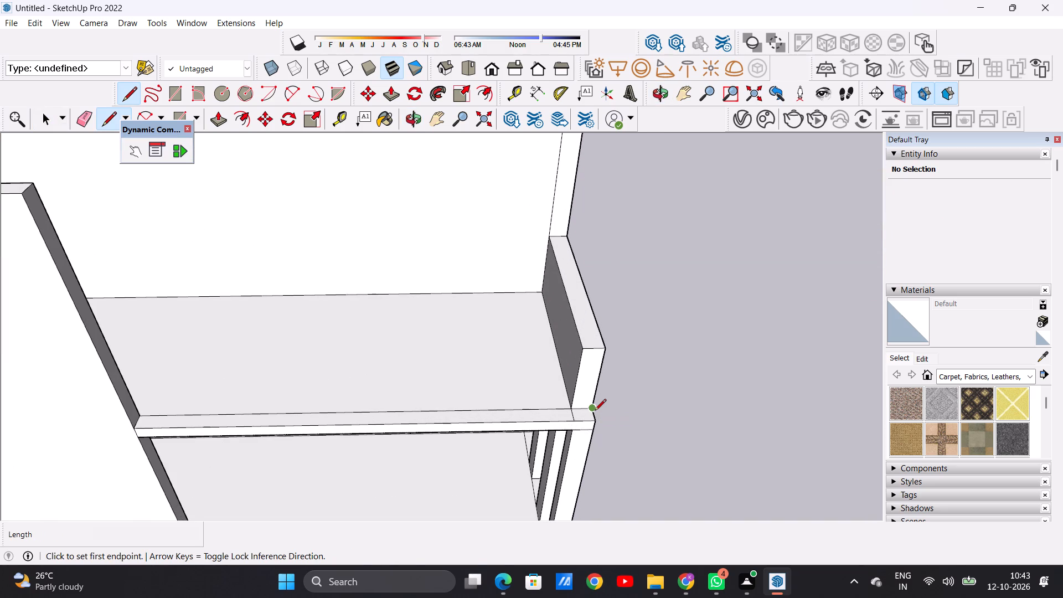
key("p")
scroll(593, 411, "up", 6)
left_click(577, 408)
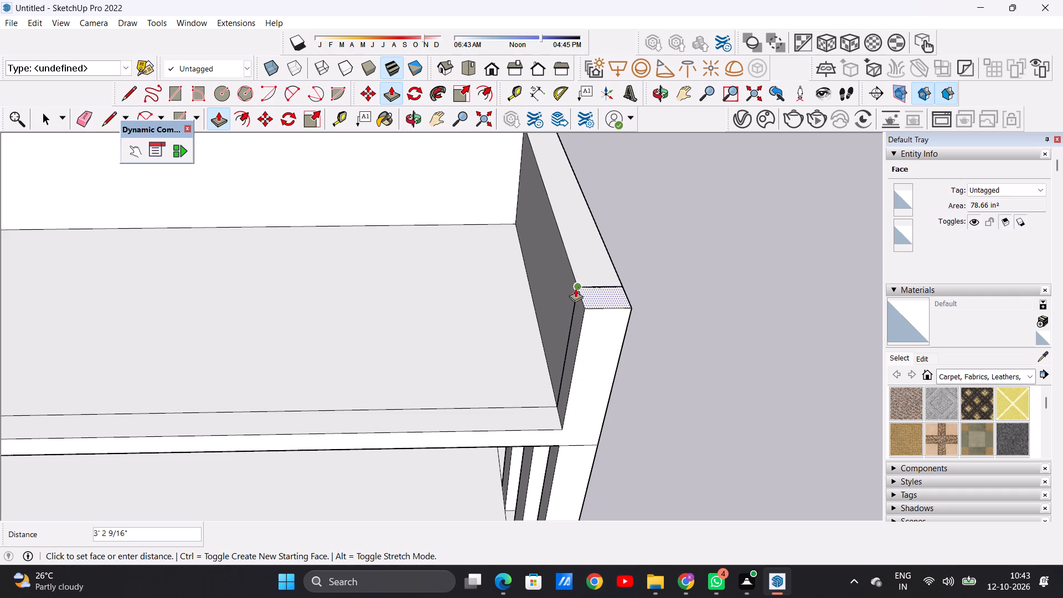
left_click(575, 288)
key("space")
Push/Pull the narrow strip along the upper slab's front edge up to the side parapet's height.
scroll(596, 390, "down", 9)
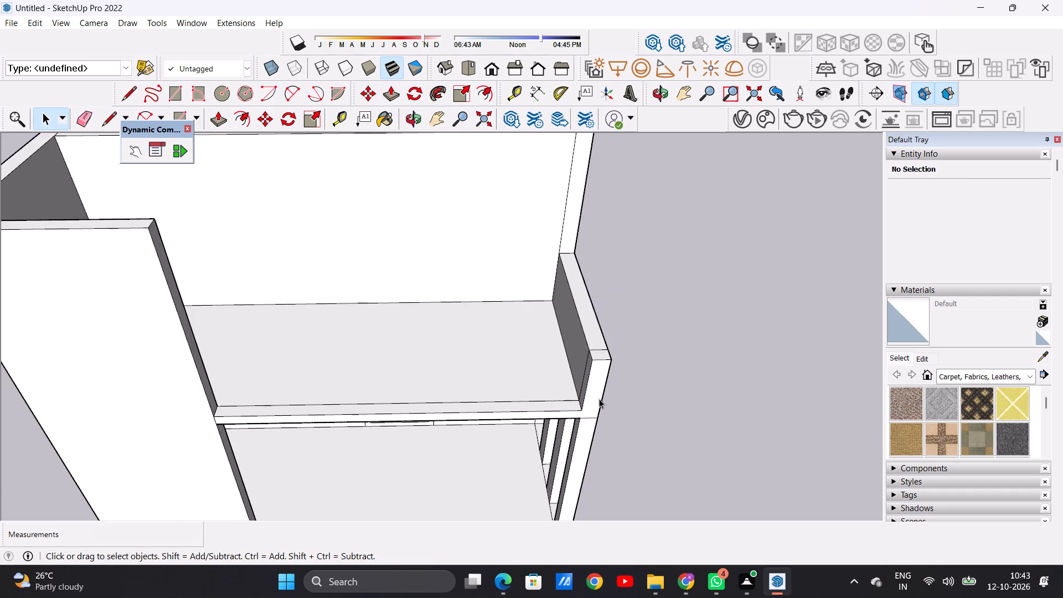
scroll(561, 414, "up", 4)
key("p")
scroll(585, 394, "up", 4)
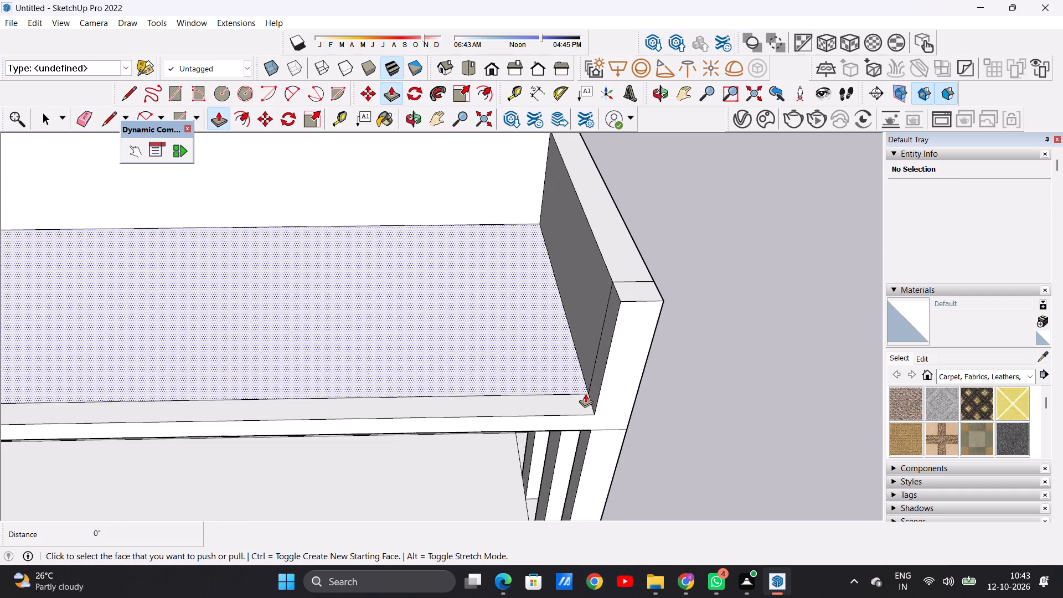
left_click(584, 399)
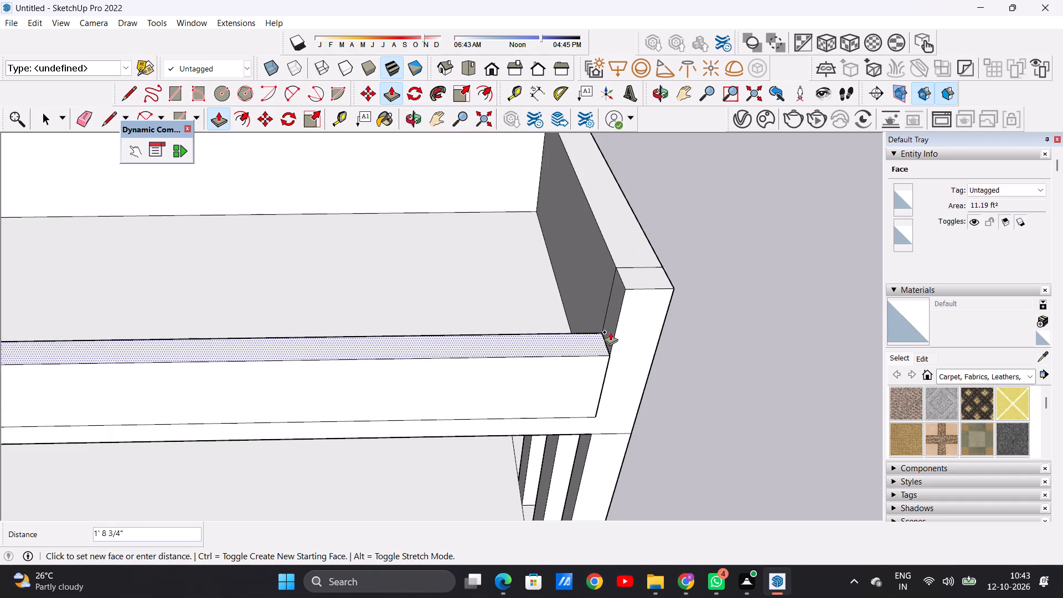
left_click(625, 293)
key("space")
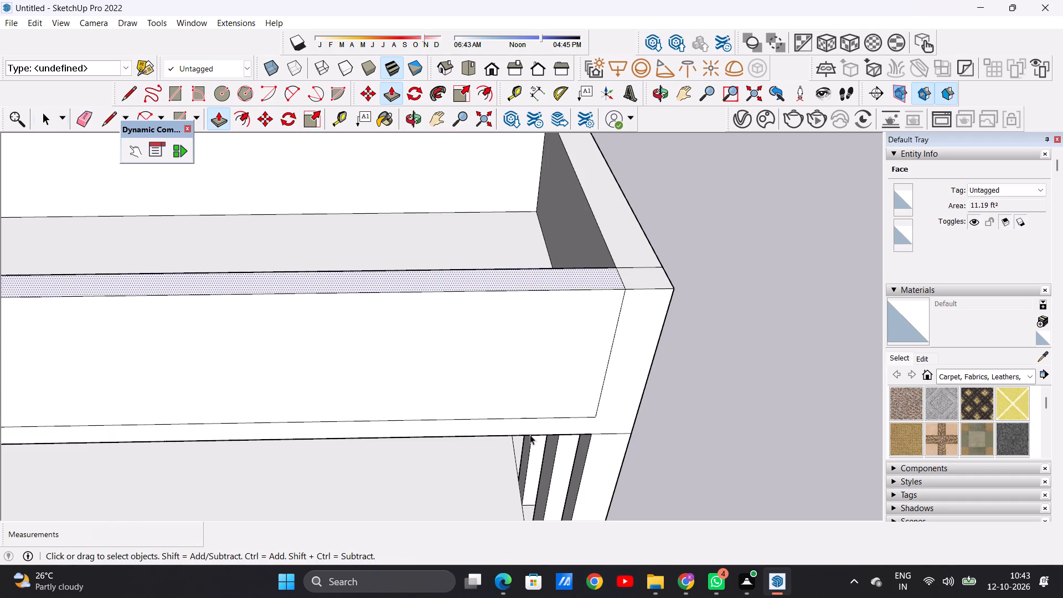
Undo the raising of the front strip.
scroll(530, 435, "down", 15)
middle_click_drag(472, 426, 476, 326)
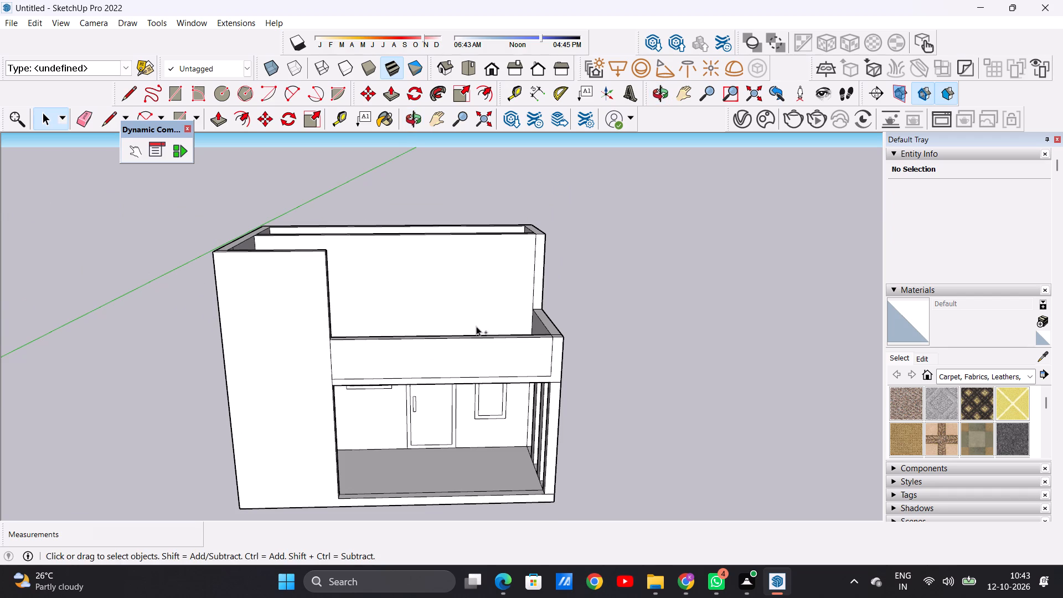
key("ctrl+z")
Push/Pull the tall front wall's end face about 4' 11" along the slab edge, extending the wall partway across the first-floor balcony.
scroll(476, 354, "down", 3)
middle_click_drag(466, 374, 347, 401)
scroll(358, 347, "up", 5)
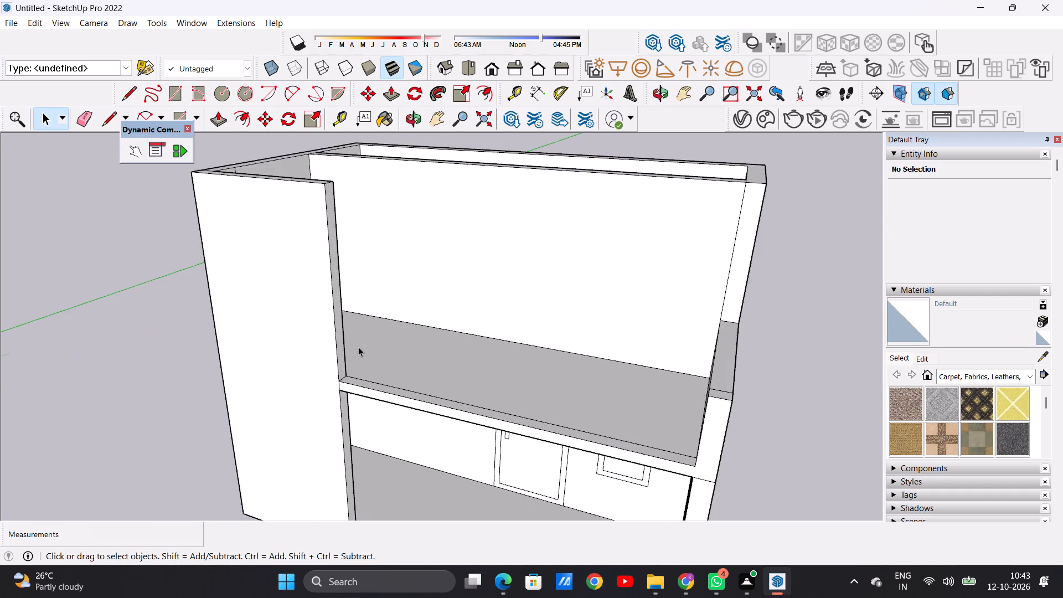
scroll(358, 347, "up", 8)
key("p")
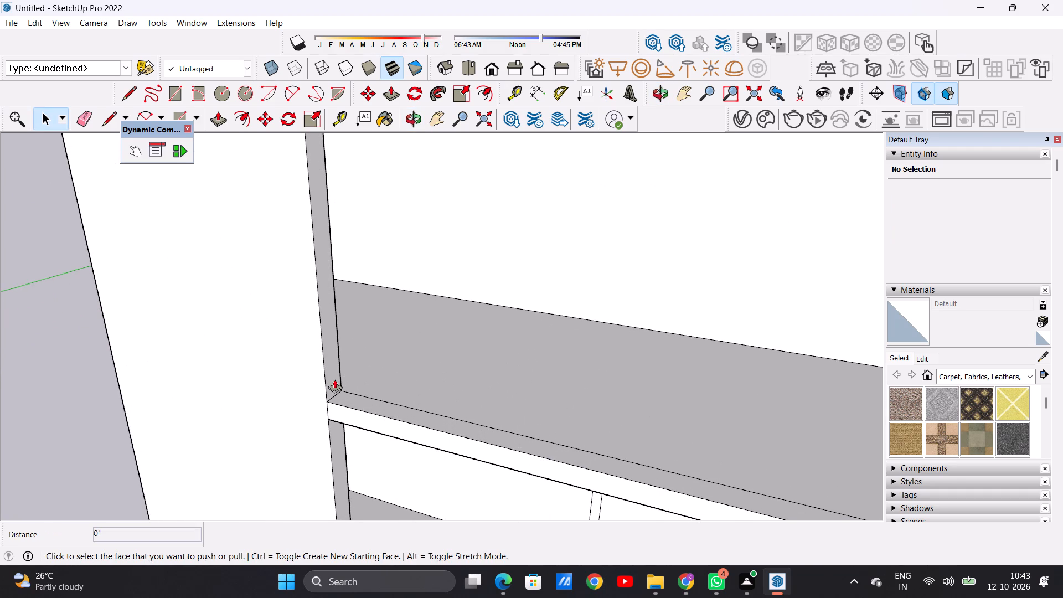
scroll(349, 394, "down", 6)
scroll(337, 343, "up", 7)
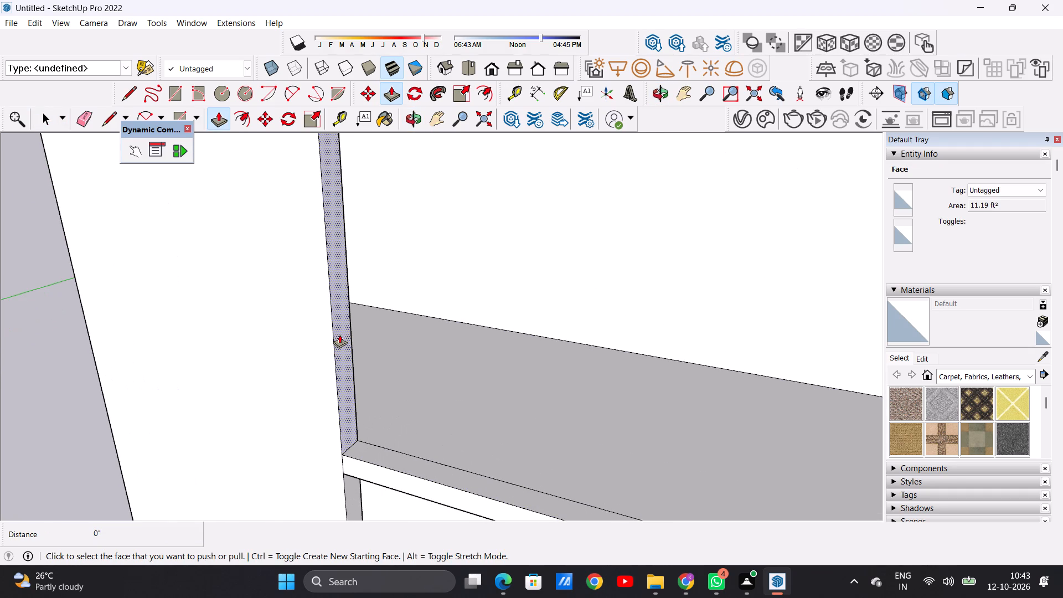
left_click(339, 334)
scroll(385, 362, "down", 14)
middle_click_drag(426, 375, 533, 324)
scroll(495, 364, "up", 6)
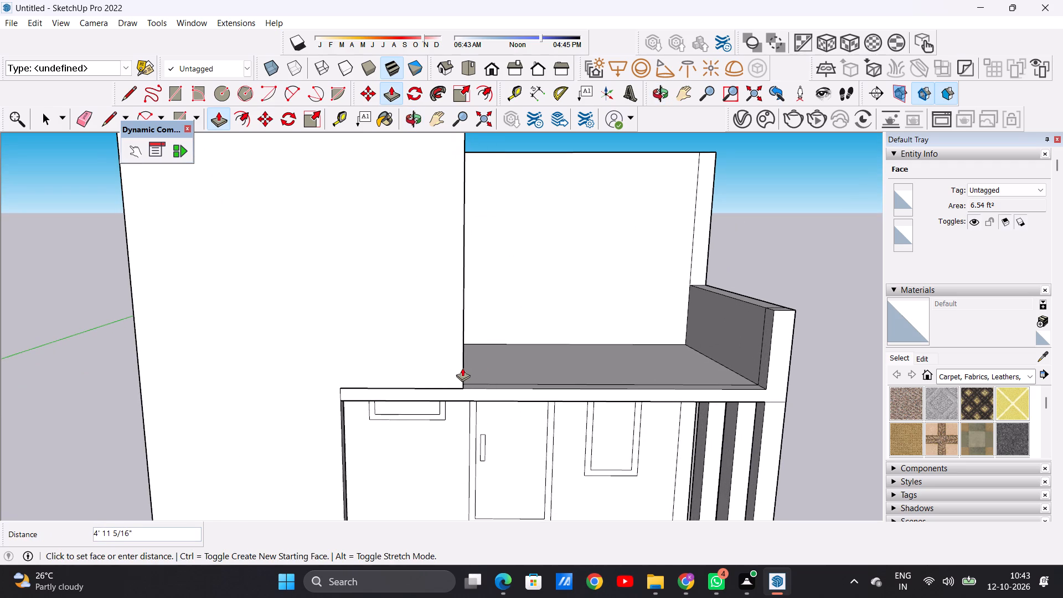
left_click(462, 368)
key("space")
Draw a door rectangle about 6' 9" wide by 8' 7" high on the recessed first-floor wall, rising from the balcony floor.
scroll(455, 445, "down", 9)
middle_click_drag(473, 433, 460, 357)
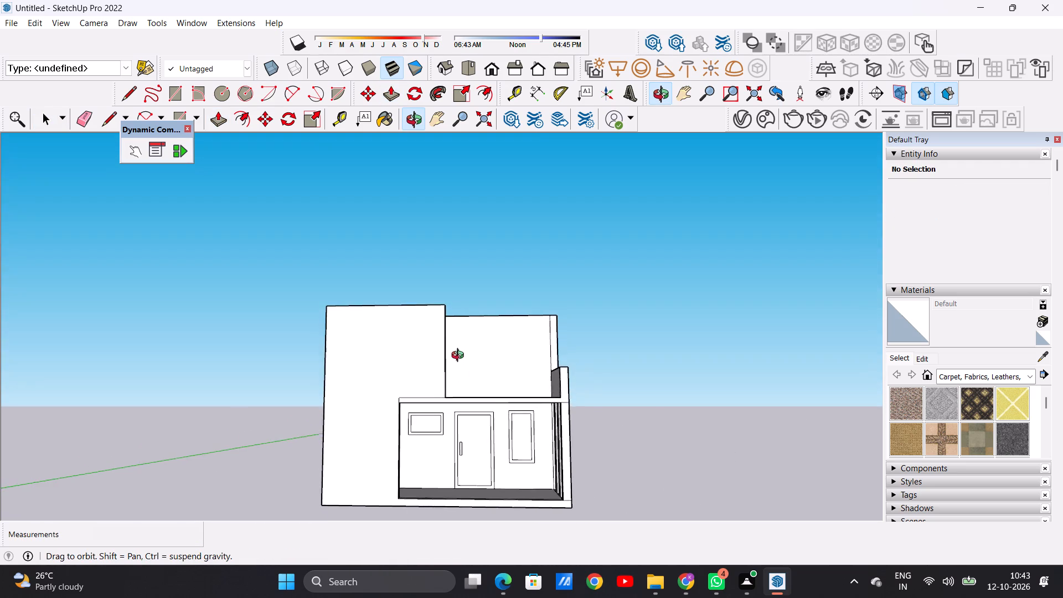
middle_click_drag(460, 357, 460, 394)
scroll(484, 364, "up", 4)
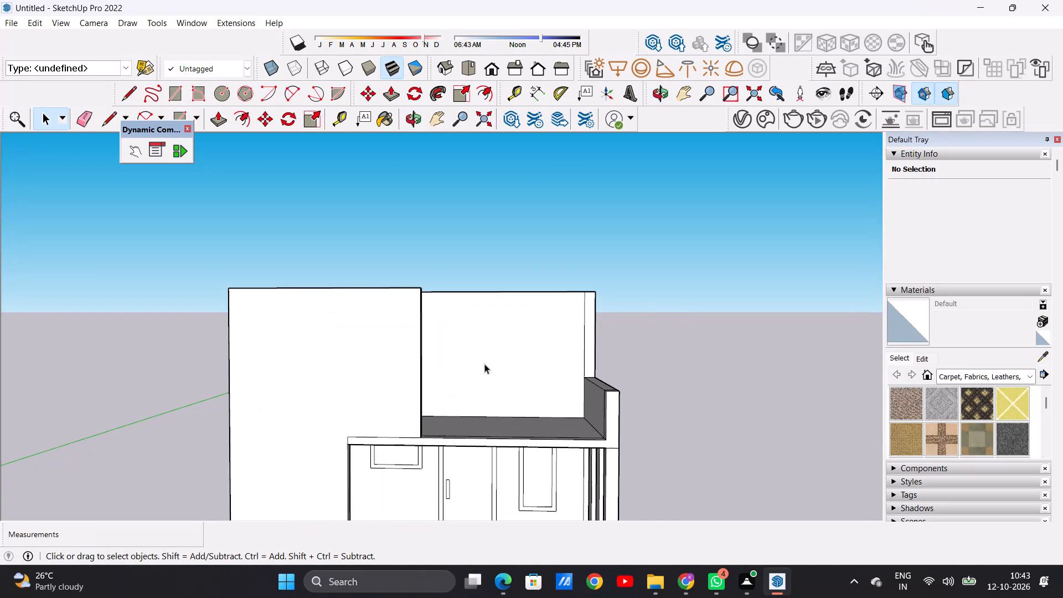
key("r")
scroll(486, 403, "up", 4)
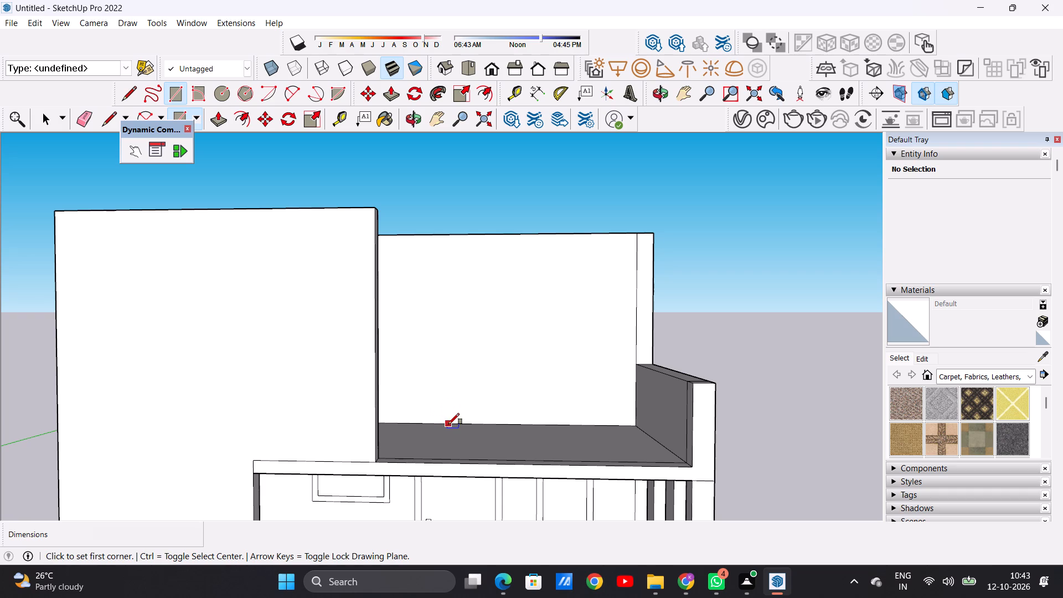
left_click(449, 421)
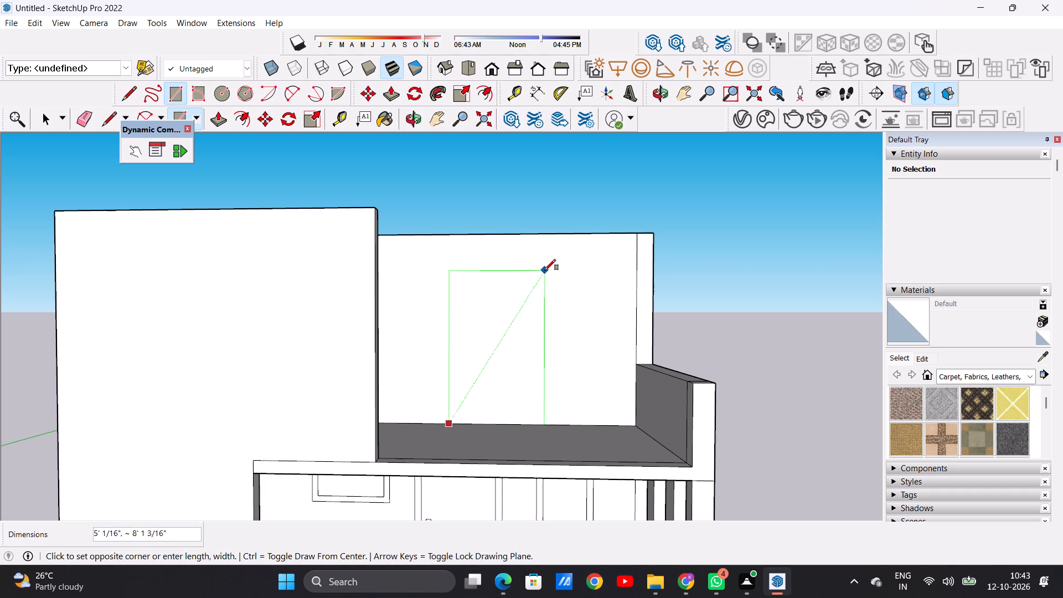
left_click(579, 261)
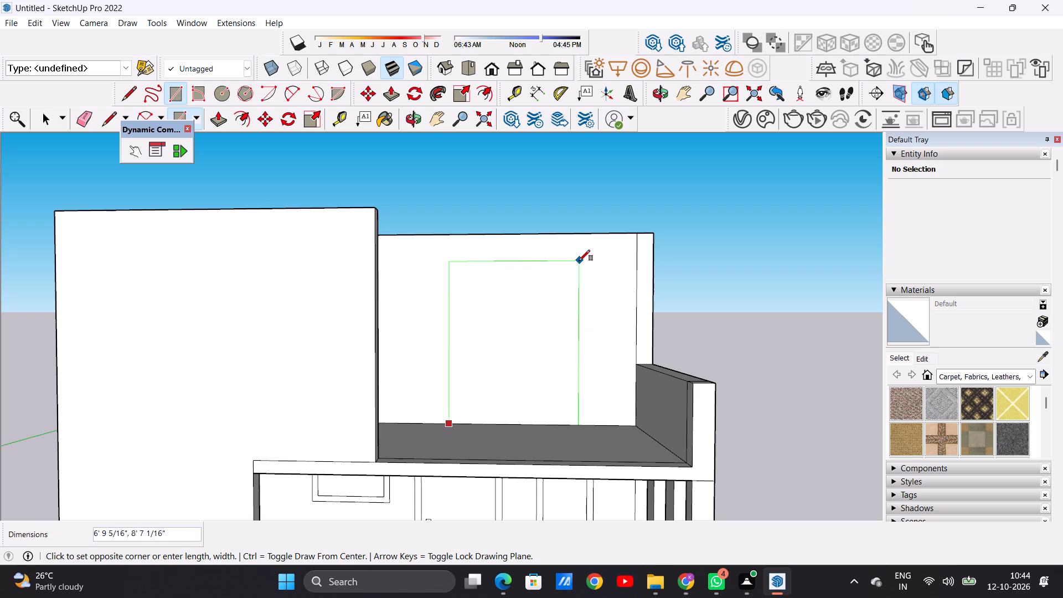
key("space")
Offset the balcony door rectangle's outline slightly inward to form a narrow frame.
type("OF")
left_click(491, 282)
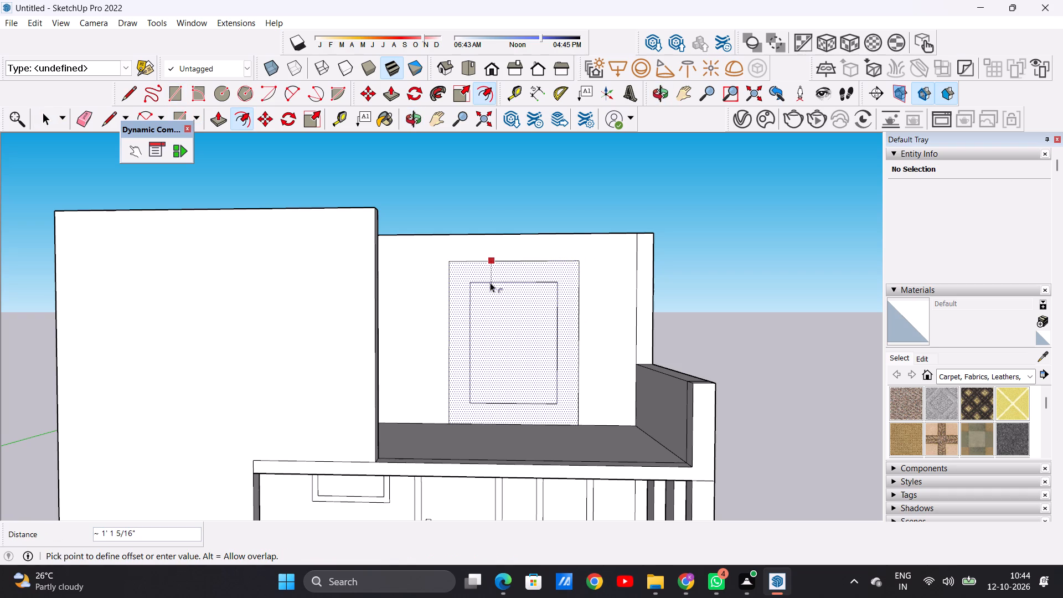
left_click(482, 269)
key("space")
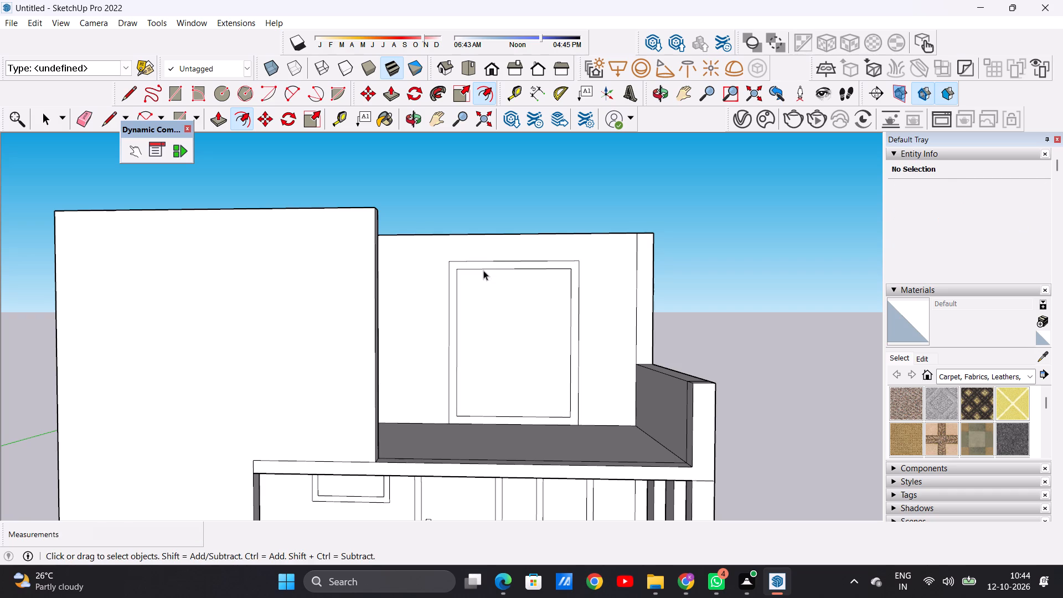
Draw a vertical line about 7' 9" long near the middle of the door's inner rectangle, from its top edge to its bottom edge.
type("L")
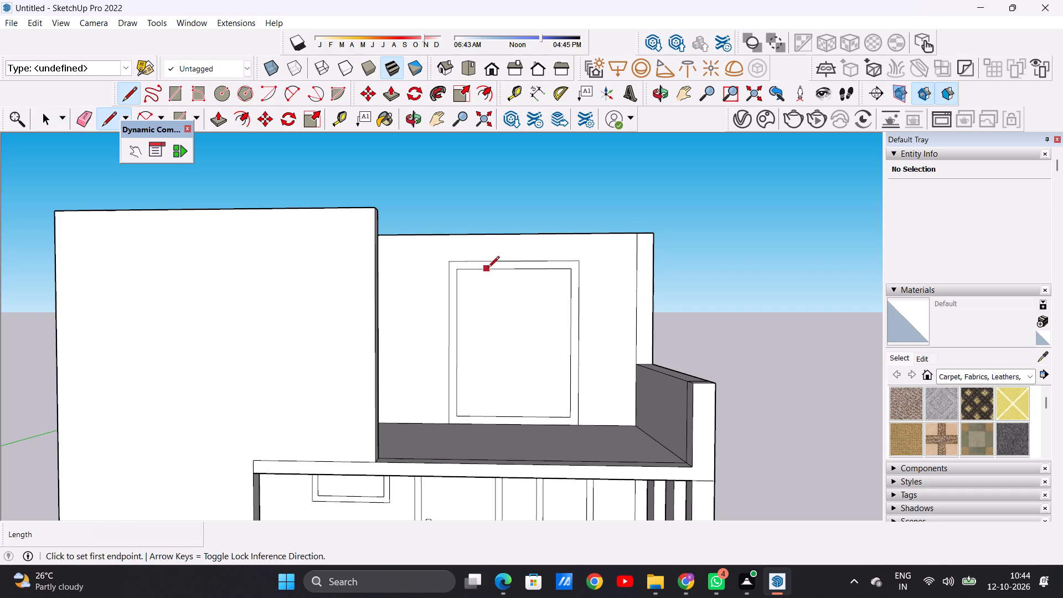
scroll(522, 278, "up", 7)
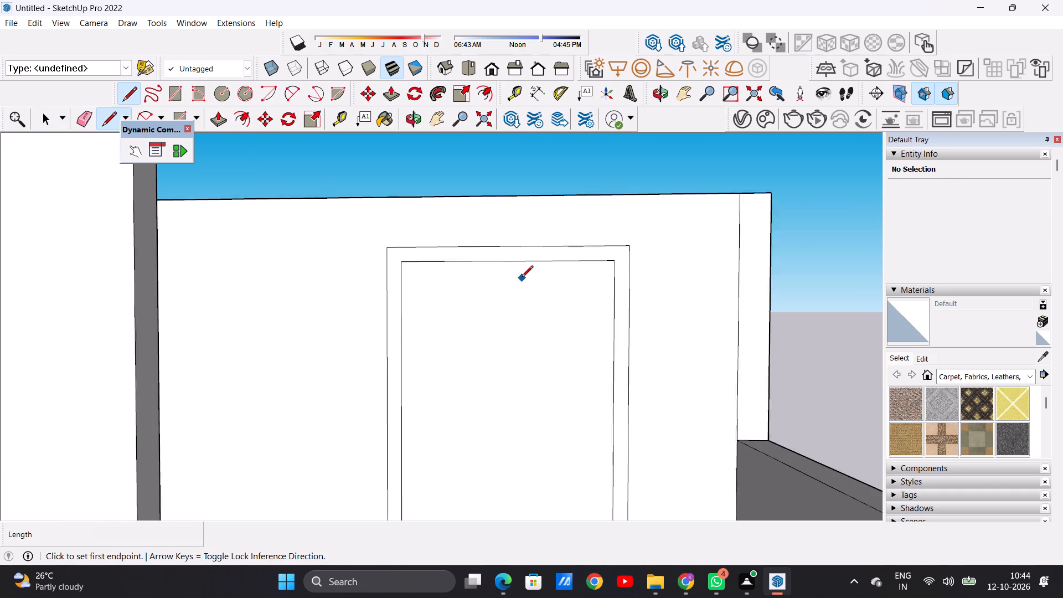
left_click(497, 262)
scroll(492, 309, "down", 7)
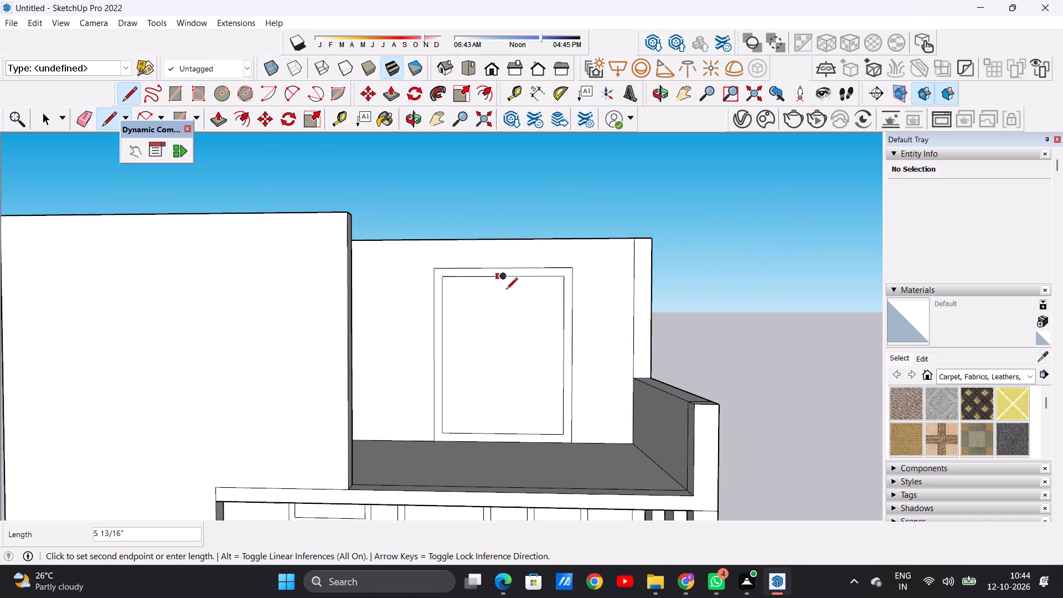
scroll(500, 406, "up", 5)
left_click(497, 455)
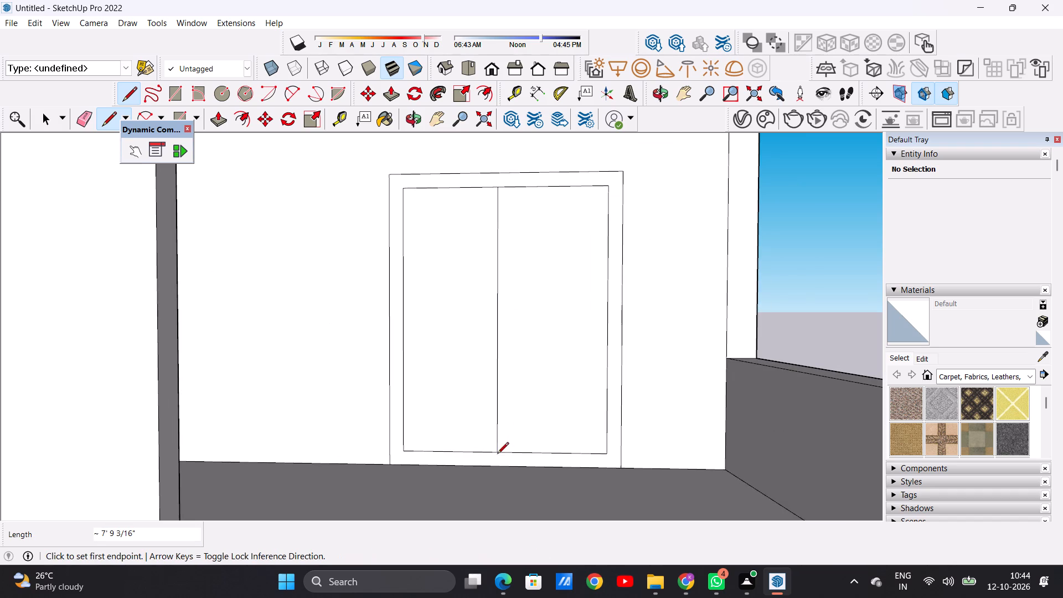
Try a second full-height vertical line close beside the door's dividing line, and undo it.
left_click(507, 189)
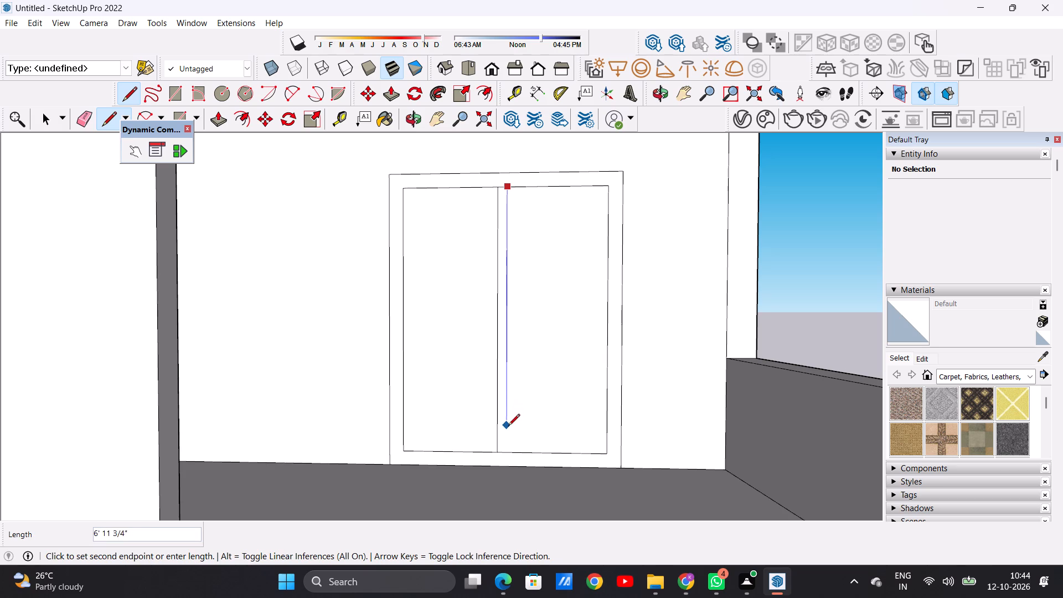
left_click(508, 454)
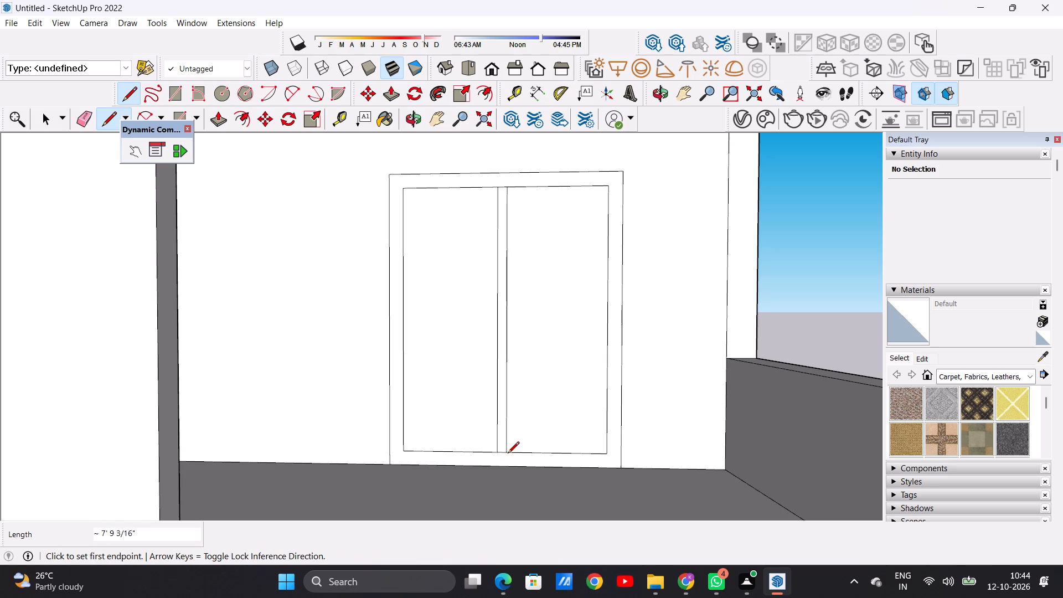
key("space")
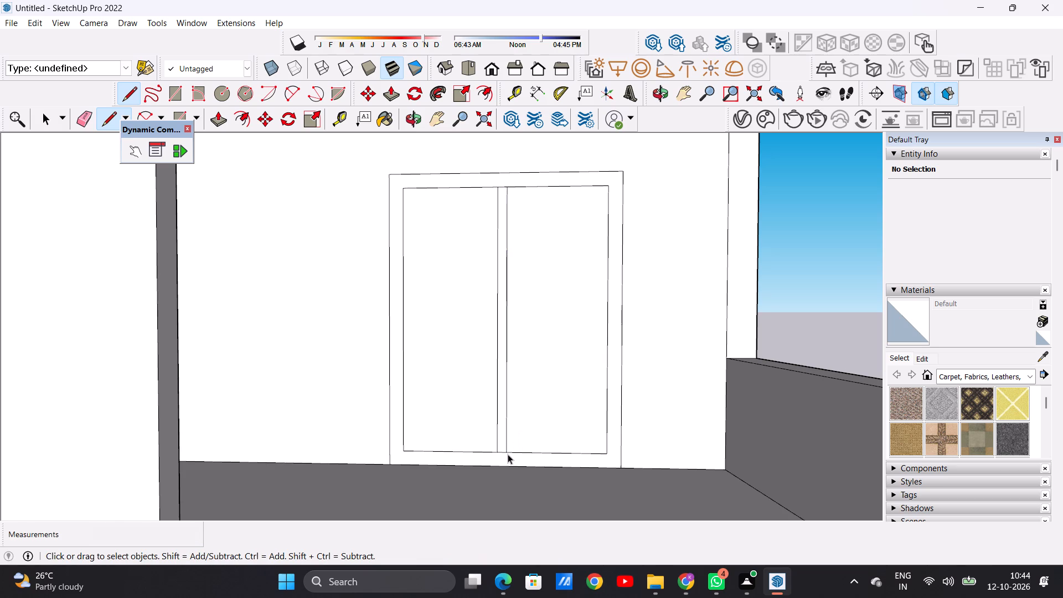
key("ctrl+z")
Draw a second full-height vertical line beside the first to form a slightly wider central mullion in the balcony door.
key("l")
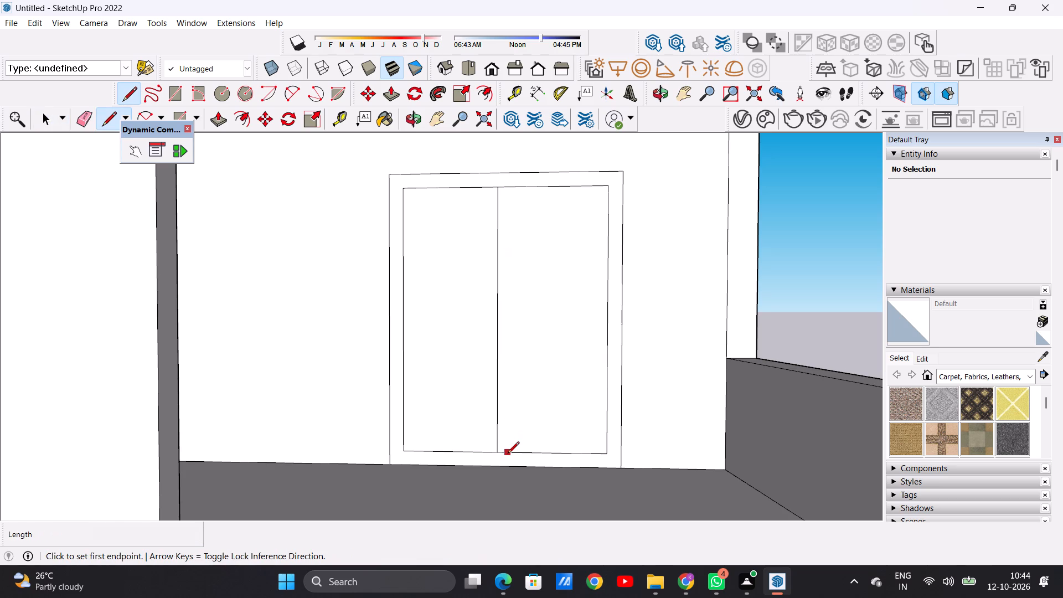
left_click(510, 190)
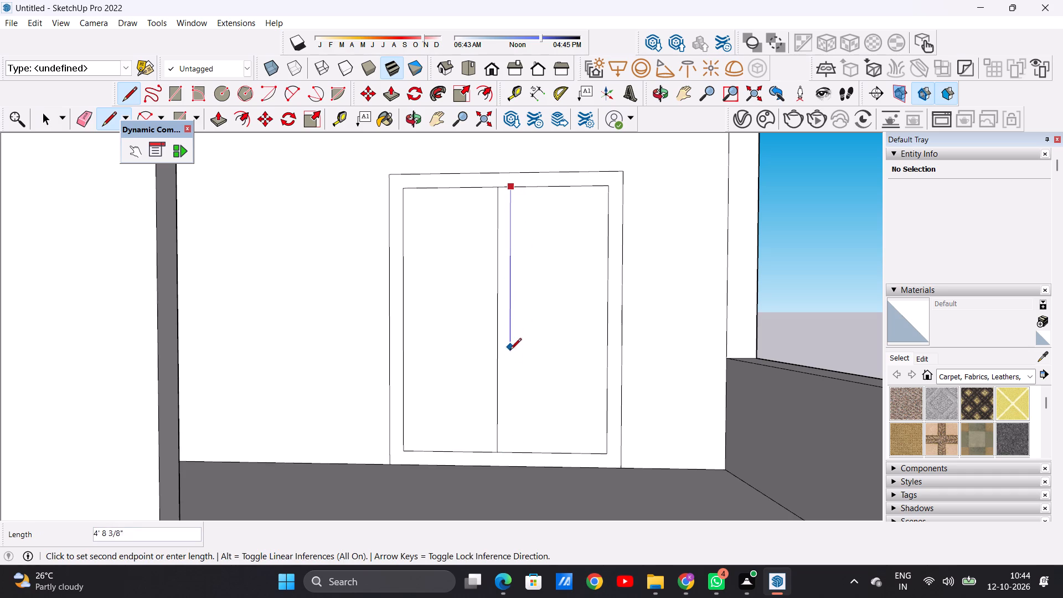
left_click(512, 455)
key("space")
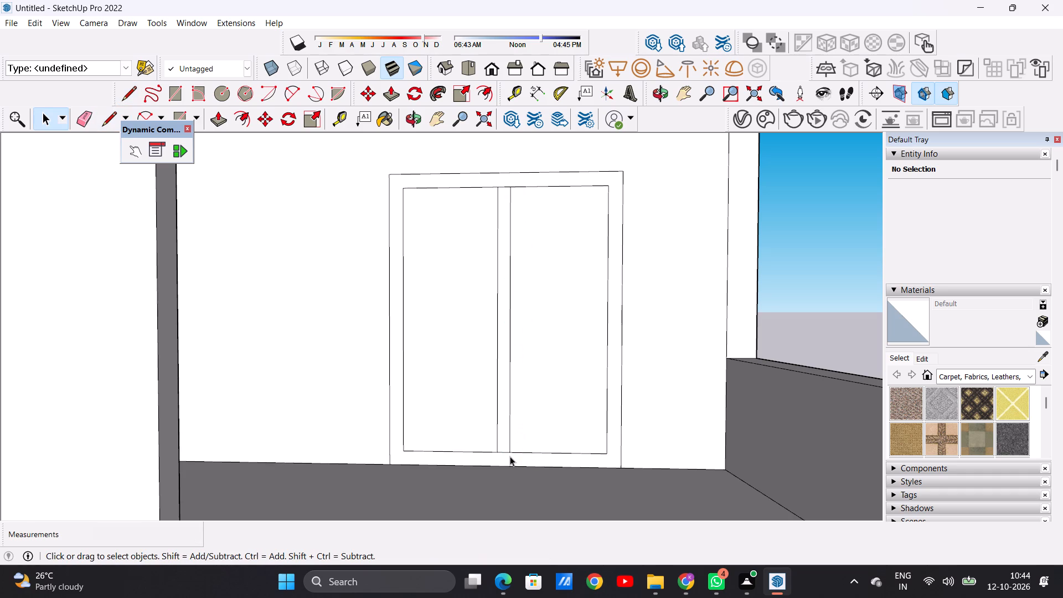
Push/Pull the narrow strip along the balcony slab's front edge up 3' 2 9/16", level with the side parapet's top.
scroll(472, 445, "down", 20)
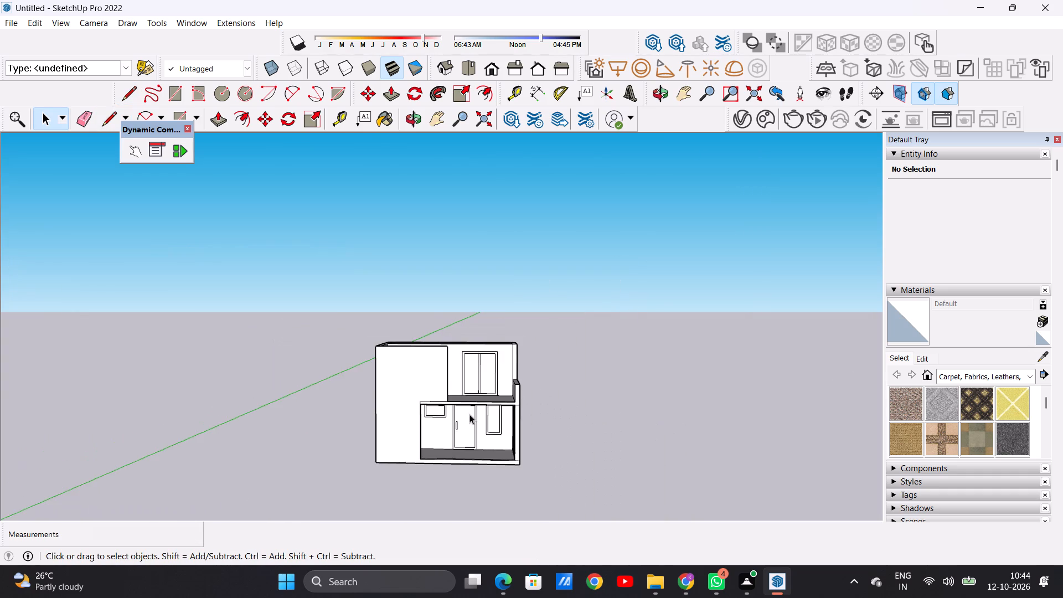
scroll(479, 462, "up", 5)
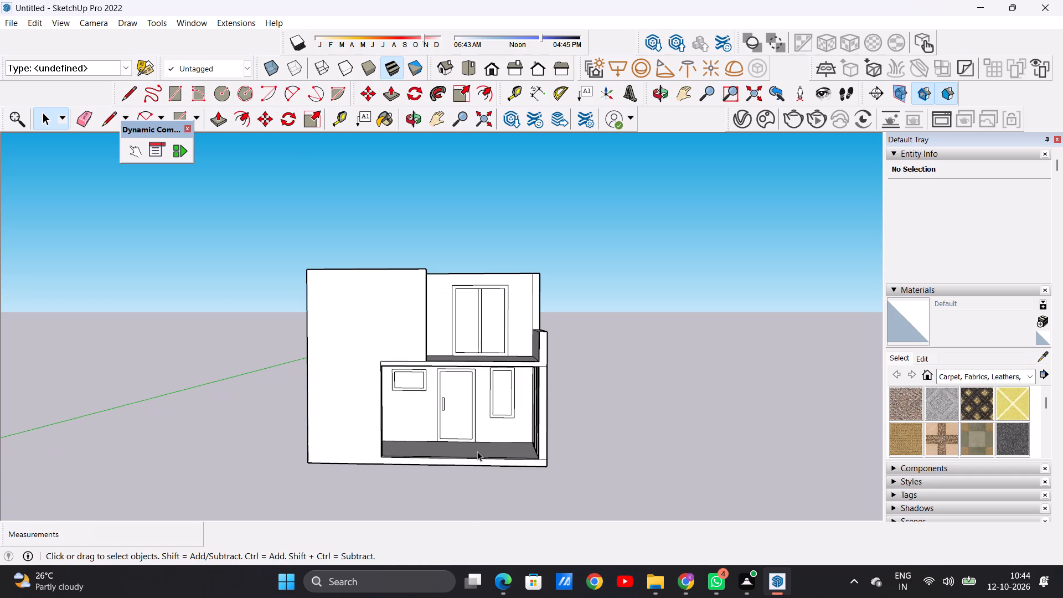
scroll(481, 336, "up", 2)
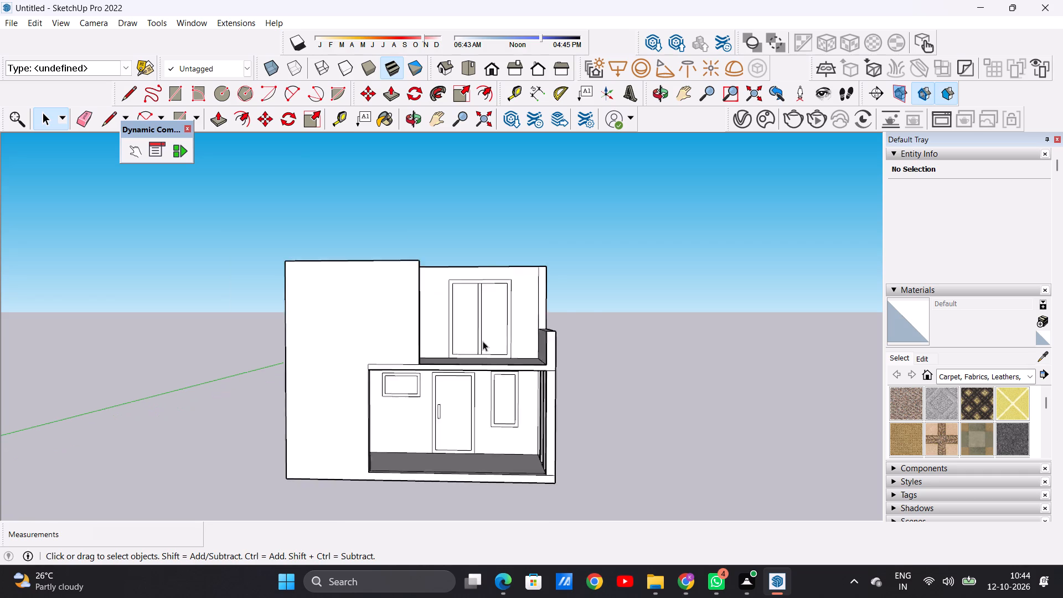
scroll(483, 341, "up", 3)
middle_click_drag(481, 374, 481, 475)
scroll(547, 424, "up", 3)
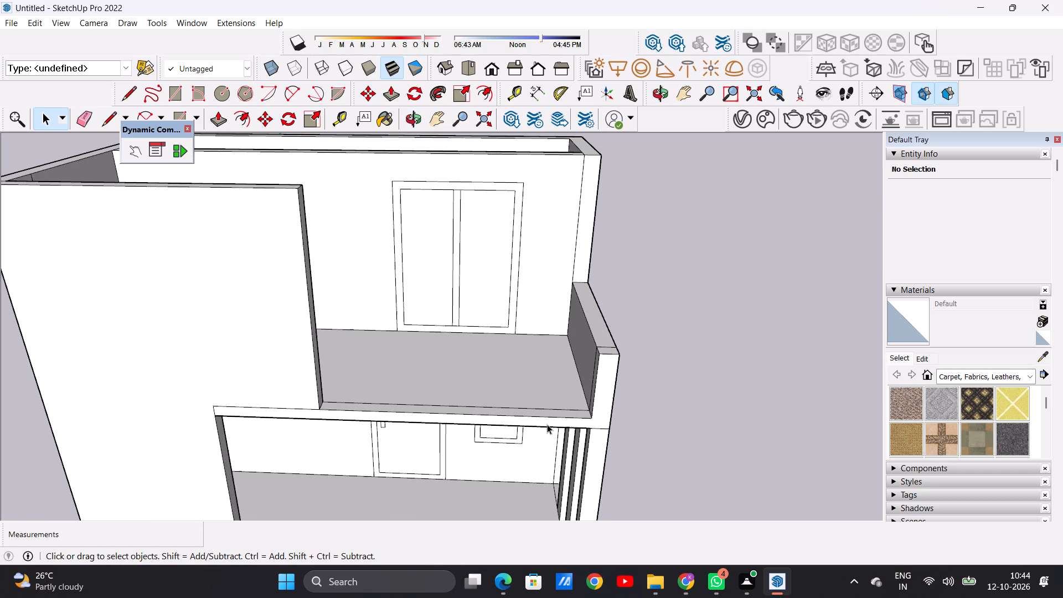
key("p")
middle_click_drag(566, 408, 592, 449)
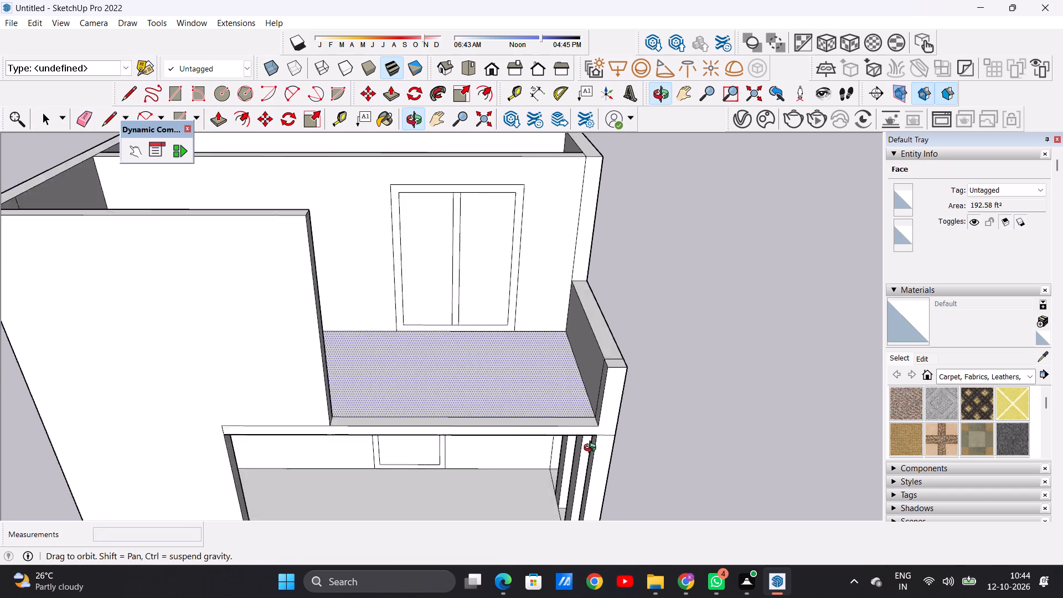
middle_click_drag(592, 449, 601, 478)
scroll(574, 436, "up", 7)
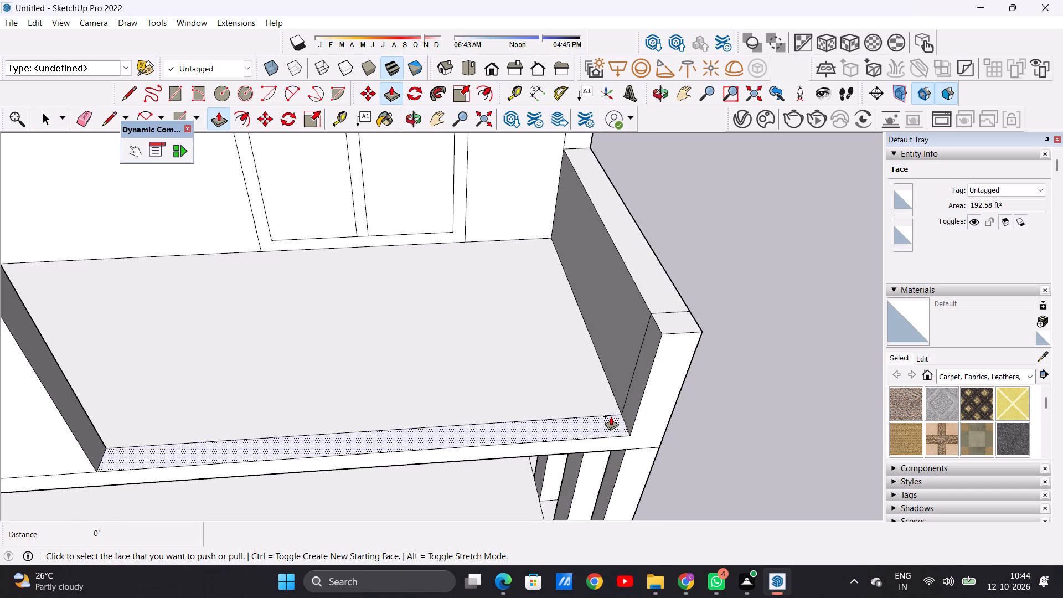
left_click(610, 420)
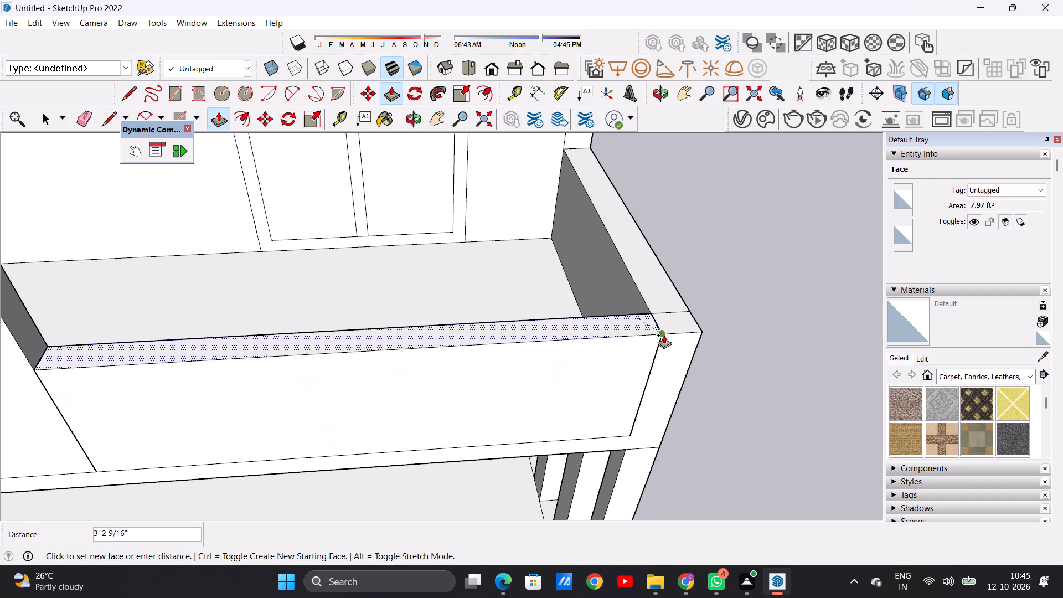
left_click(664, 335)
key("space")
Draw a vertical line 3' 2 9/16" long across the front parapet's face, bottom to top, close to the tall front wall.
scroll(418, 396, "down", 2)
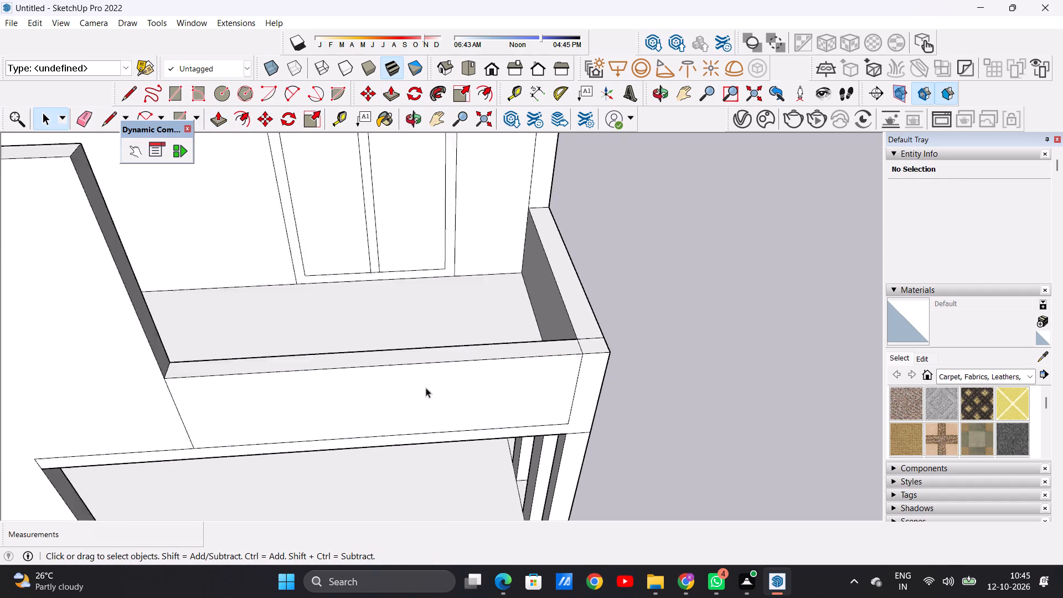
scroll(426, 388, "down", 8)
middle_click_drag(360, 414, 351, 284)
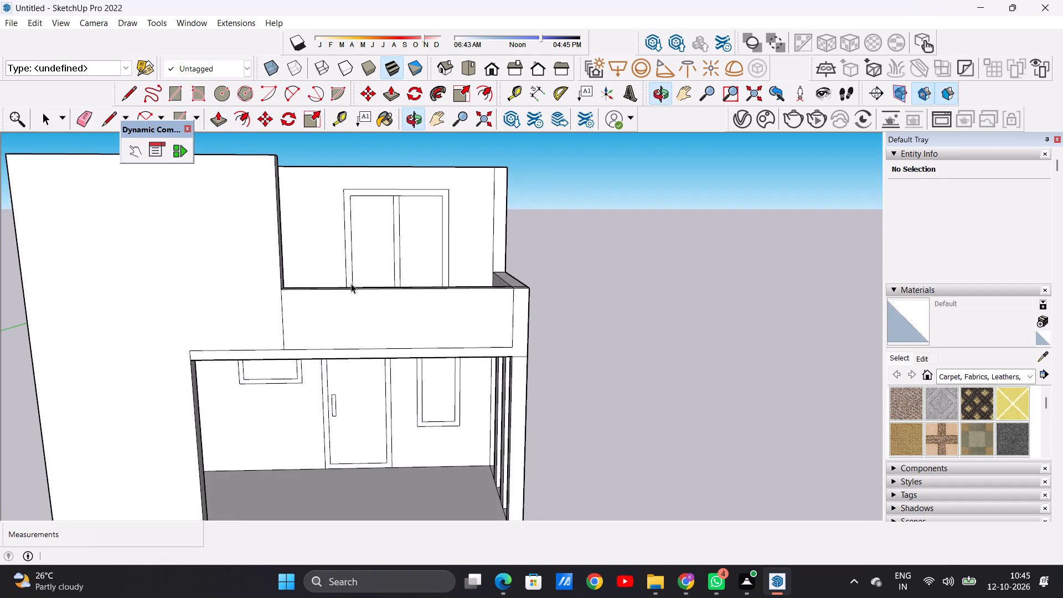
scroll(305, 319, "up", 1)
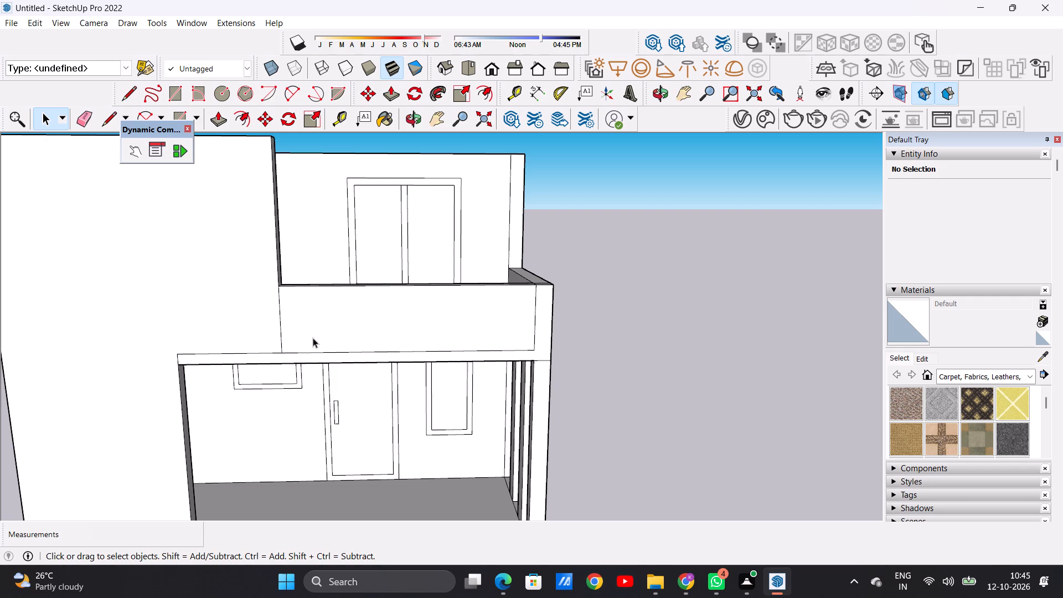
scroll(298, 348, "up", 1)
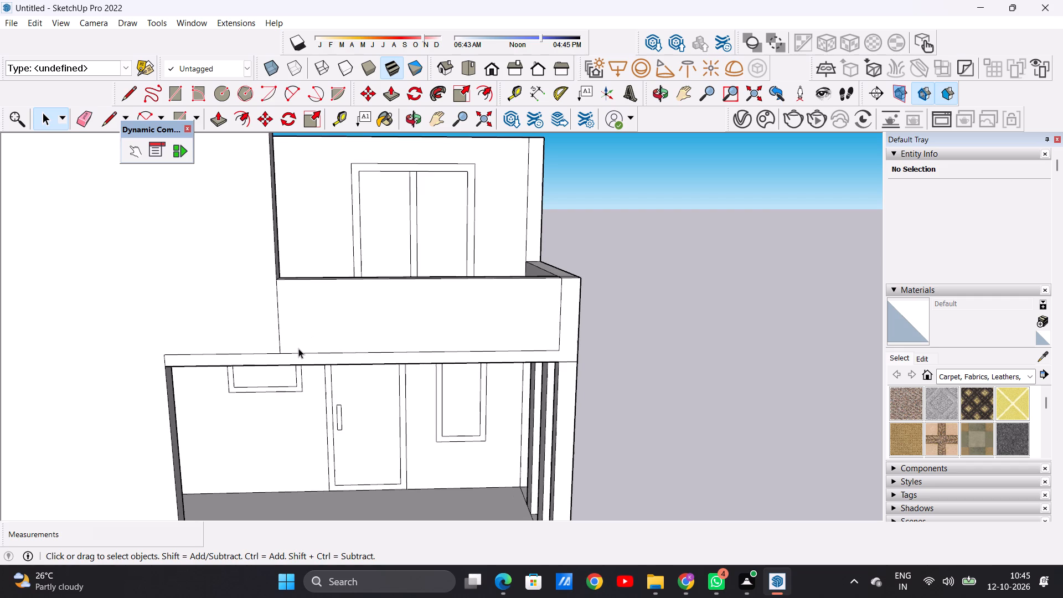
key("l")
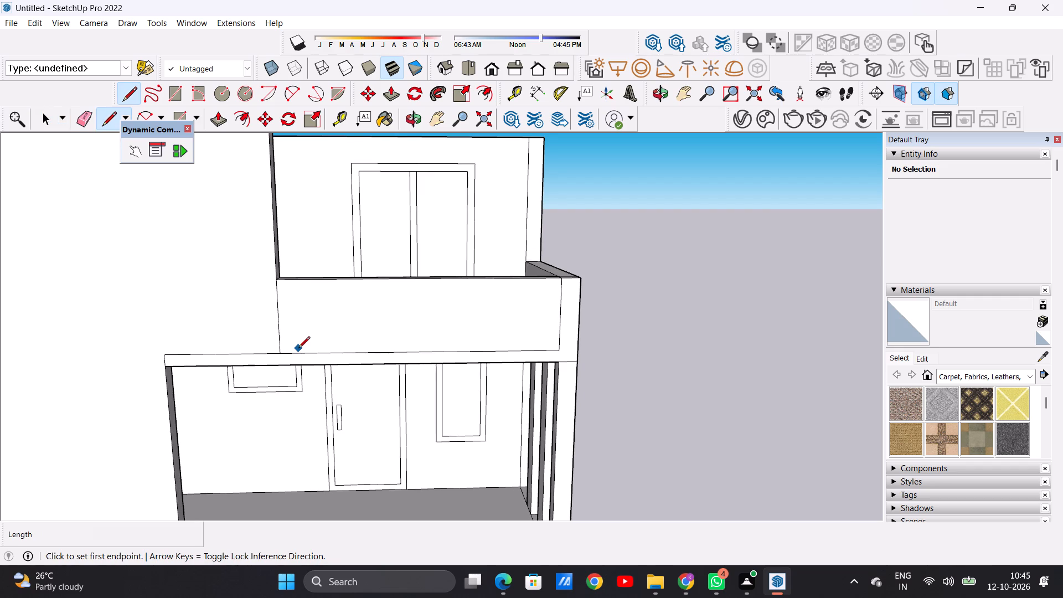
left_click(295, 350)
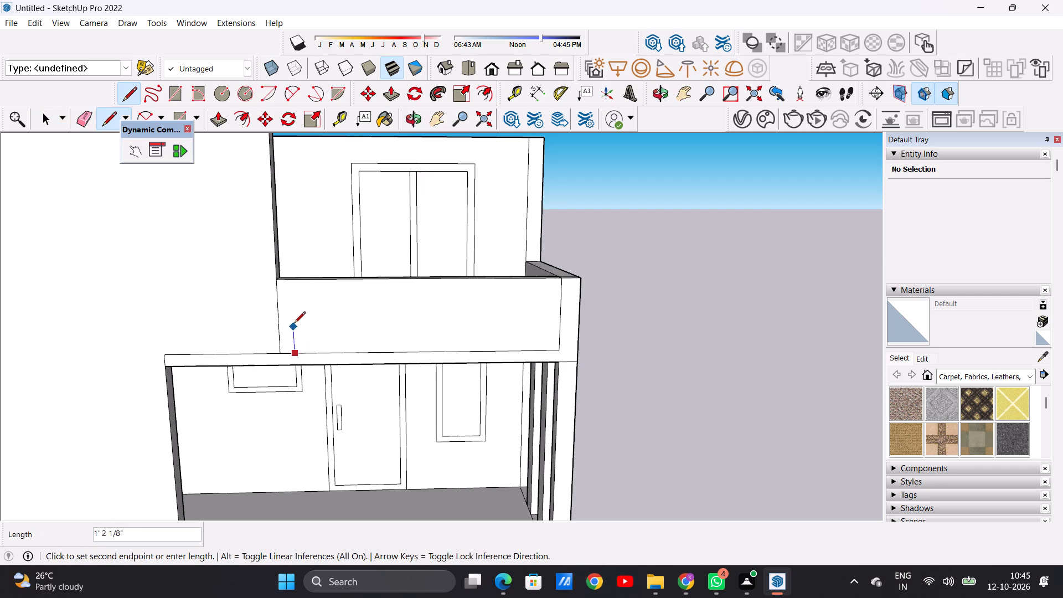
left_click(292, 277)
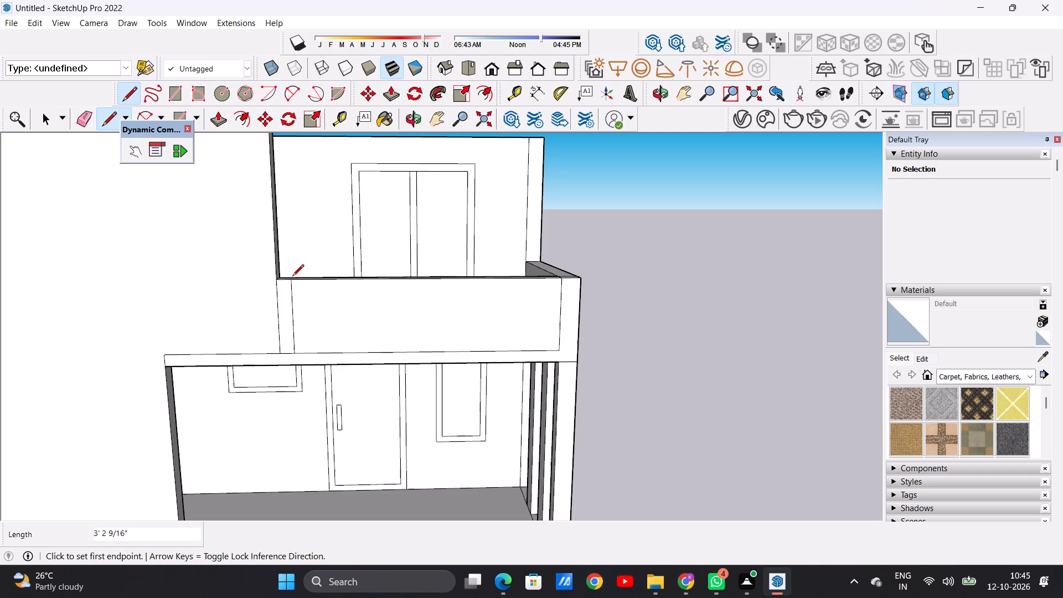
Draw a line about 7 13/16" long across the front parapet's top face, from the vertical face line to the inner edge.
key("space")
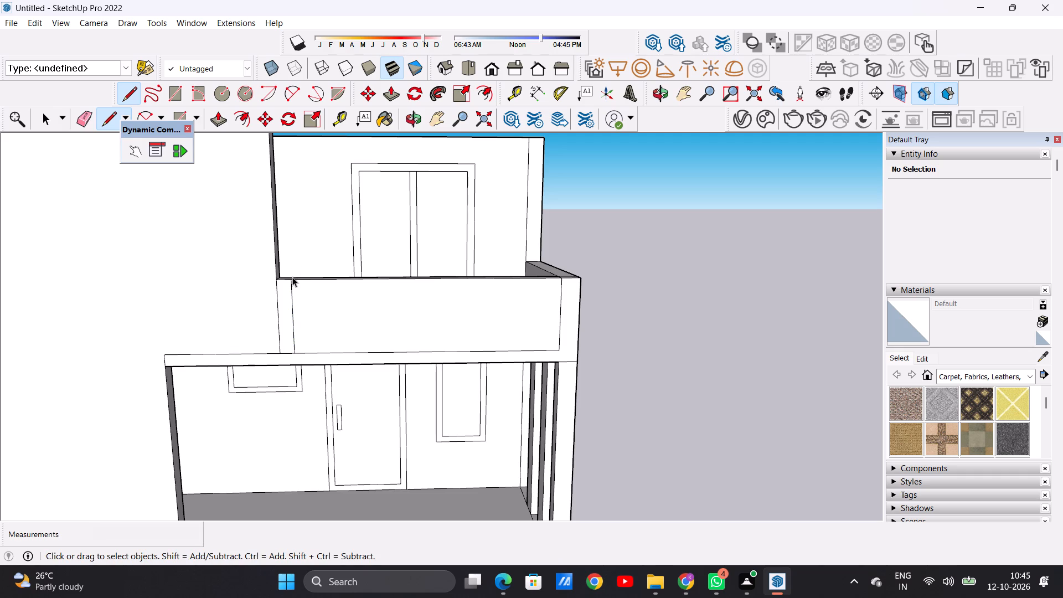
scroll(293, 287, "down", 3)
middle_click_drag(301, 266, 273, 416)
scroll(288, 363, "up", 5)
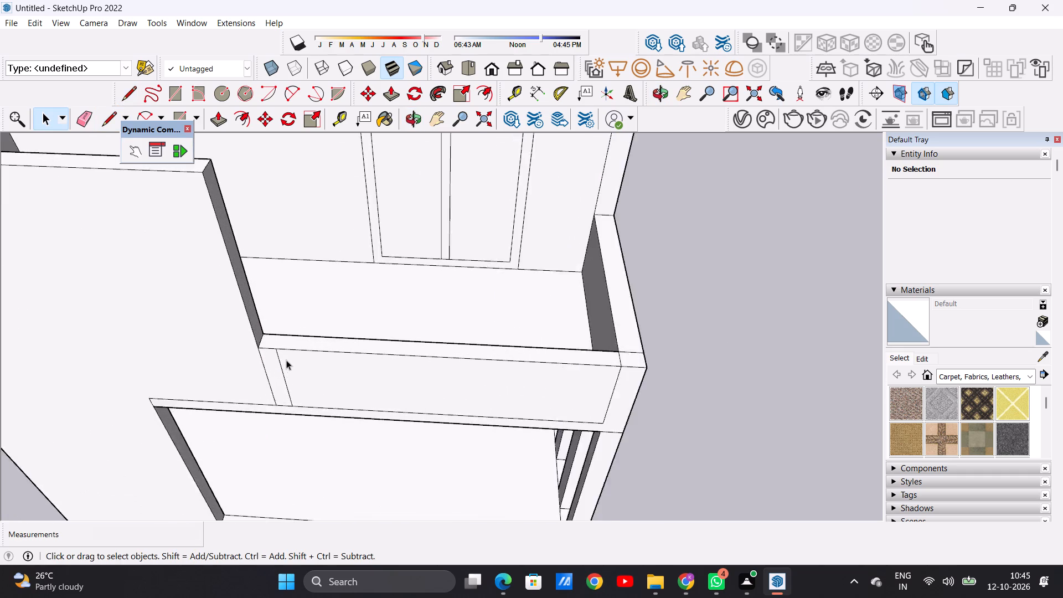
scroll(286, 360, "up", 3)
key("l")
scroll(277, 338, "up", 2)
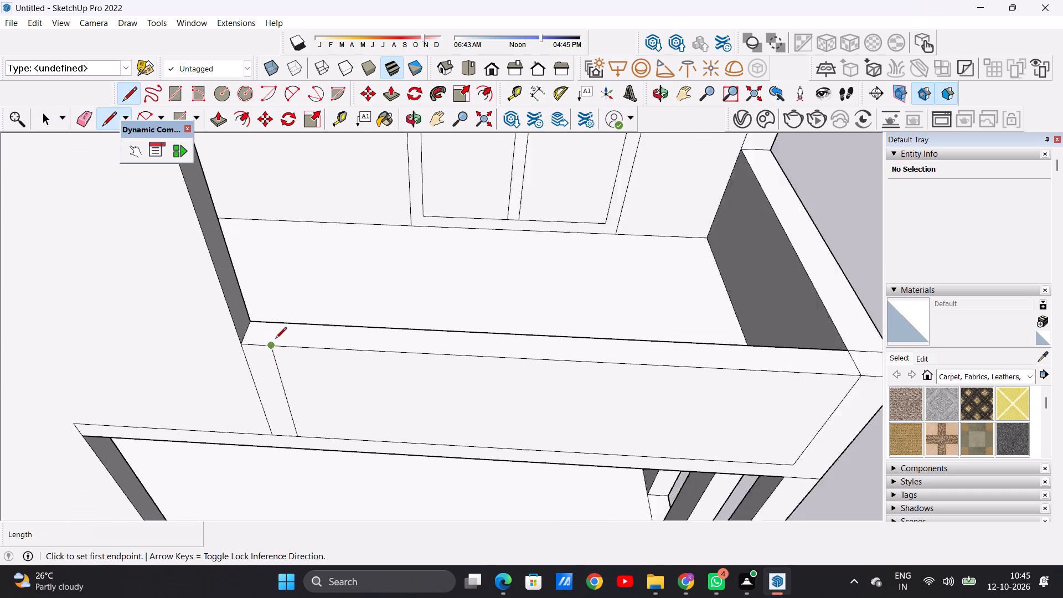
scroll(275, 339, "up", 4)
left_click(270, 347)
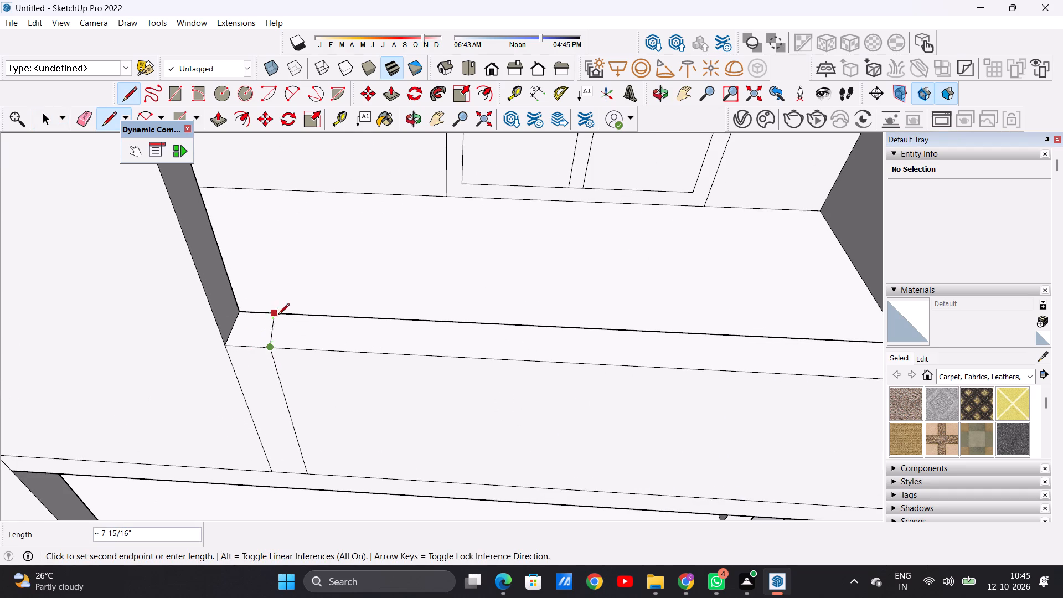
left_click(283, 315)
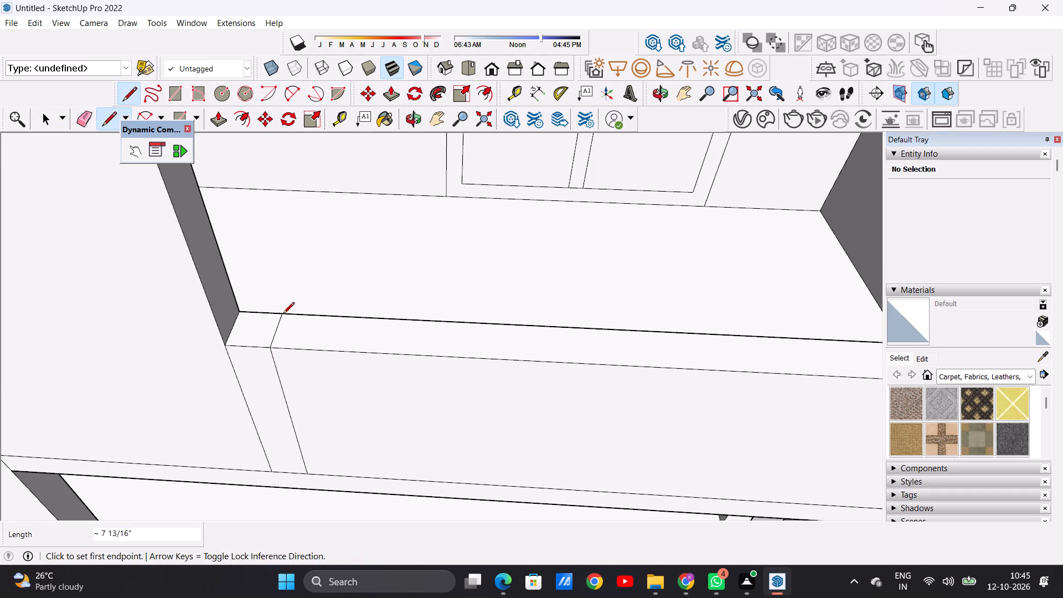
key("space")
Push/Pull the small parapet top face beside the tall front wall up 6' 9 7/16", level with that wall's top.
scroll(297, 399, "down", 13)
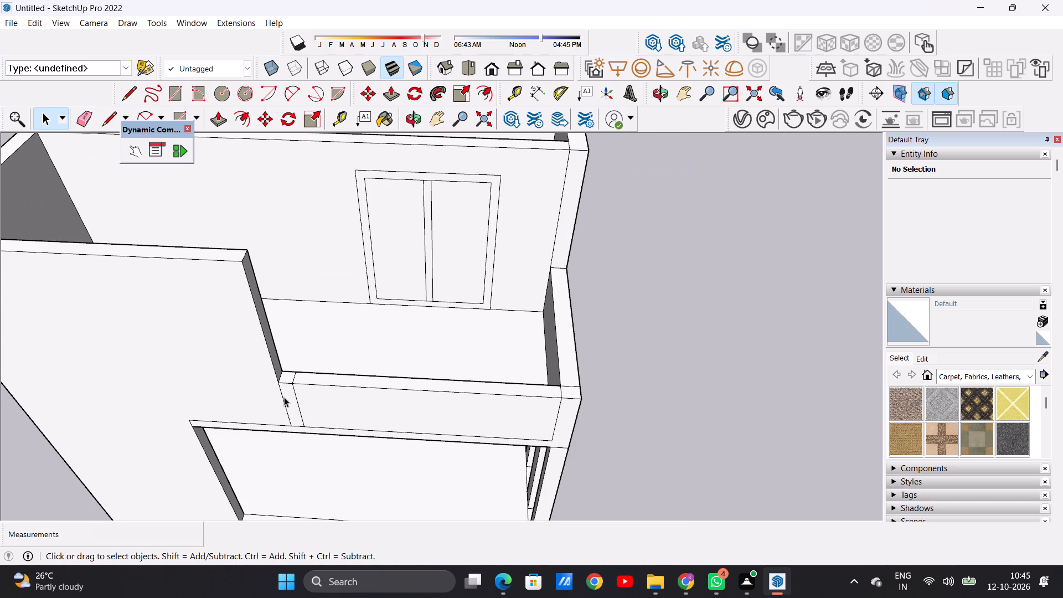
key("p")
scroll(312, 363, "up", 11)
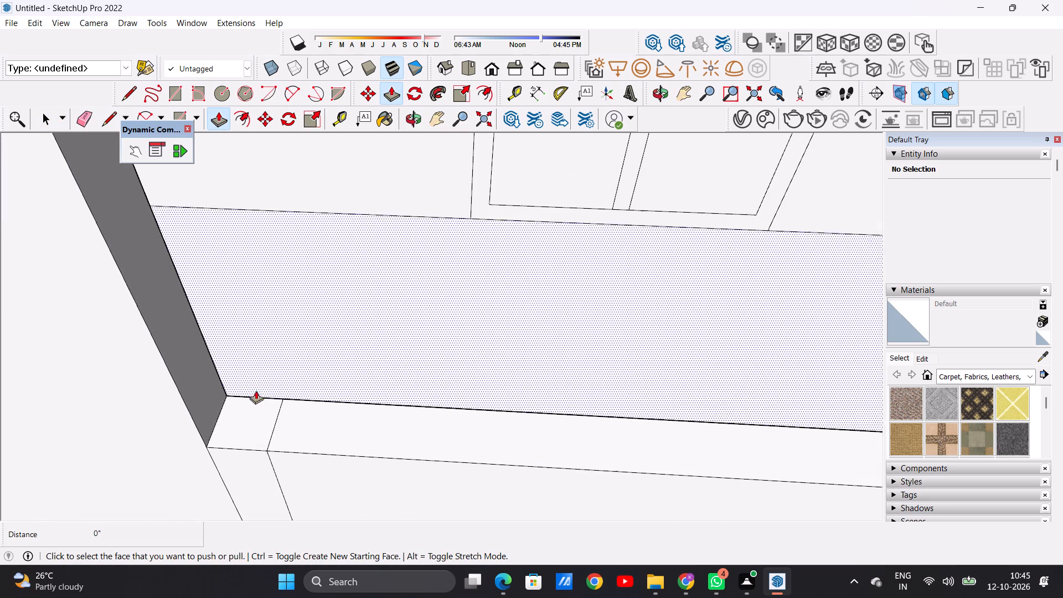
left_click(253, 420)
scroll(260, 363, "down", 15)
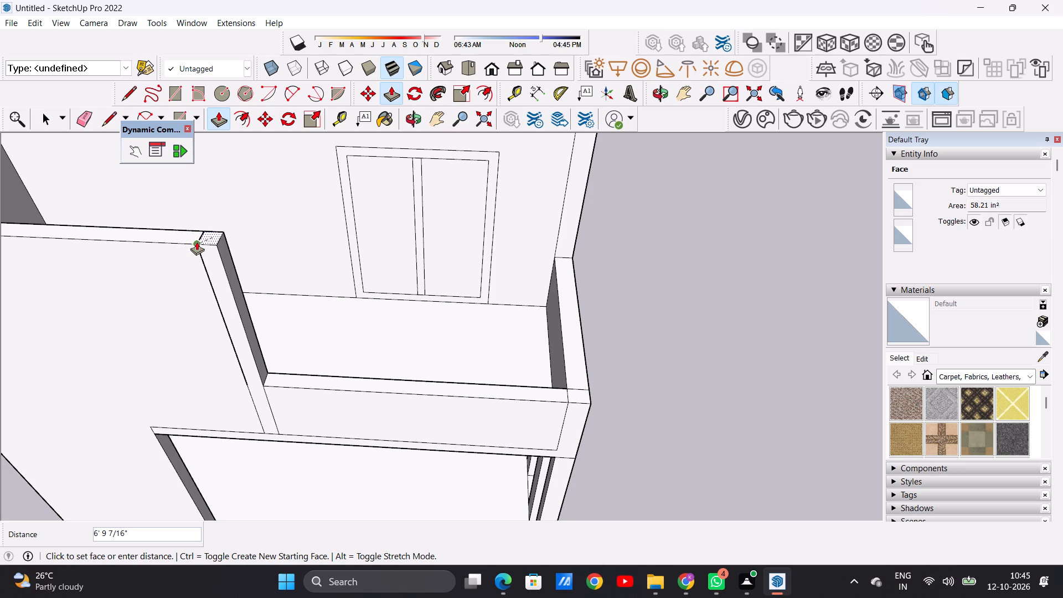
left_click(197, 241)
key("space")
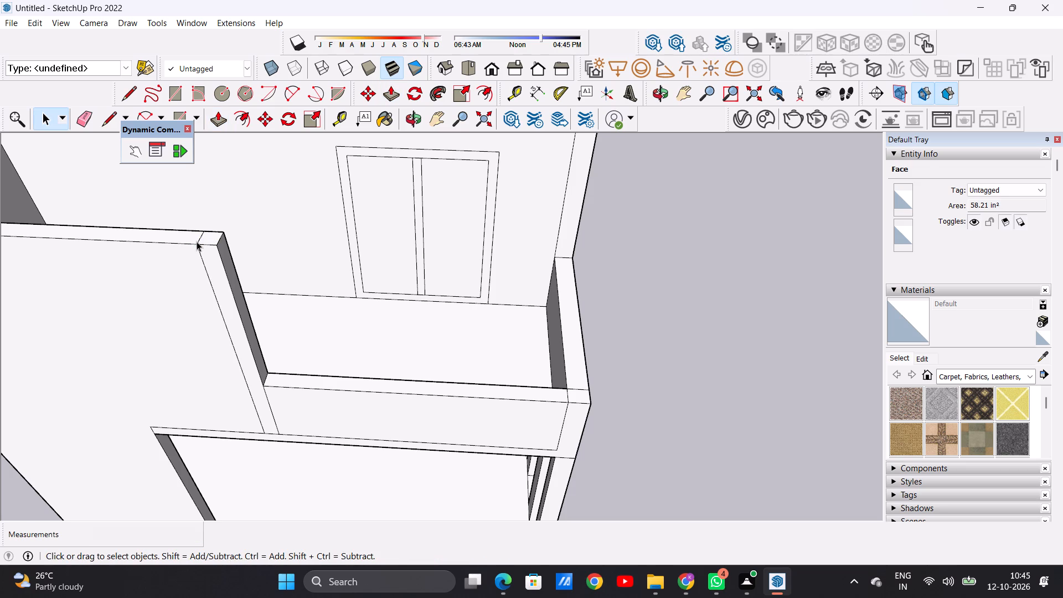
Erase the short horizontal edge between the narrow vertical strip and the balcony slab's front band.
scroll(274, 401, "down", 5)
middle_click_drag(266, 421, 311, 297)
scroll(288, 378, "up", 6)
scroll(288, 377, "down", 1)
scroll(288, 377, "up", 1)
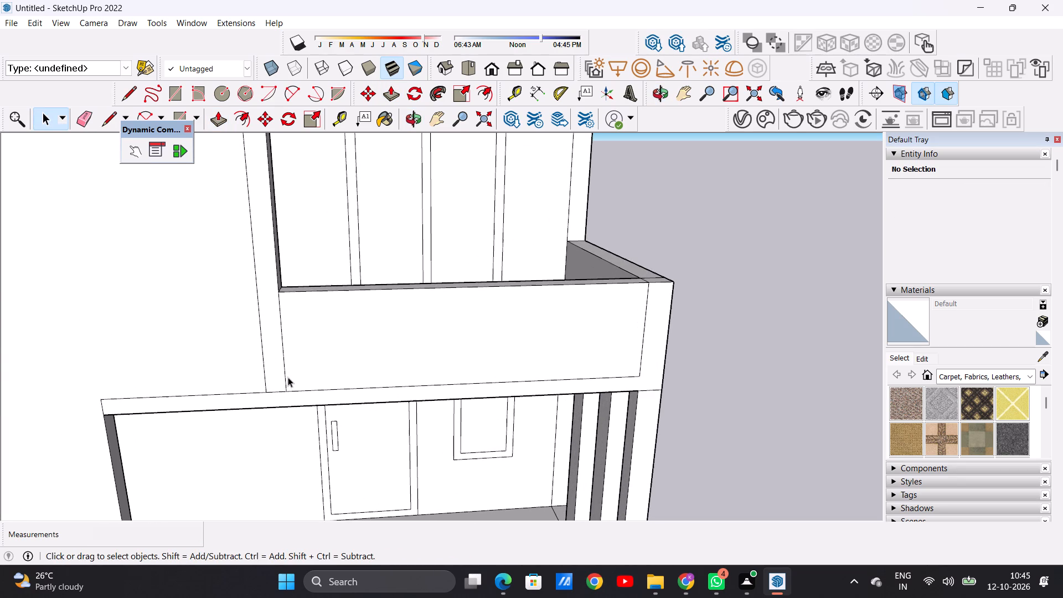
scroll(291, 402, "up", 2)
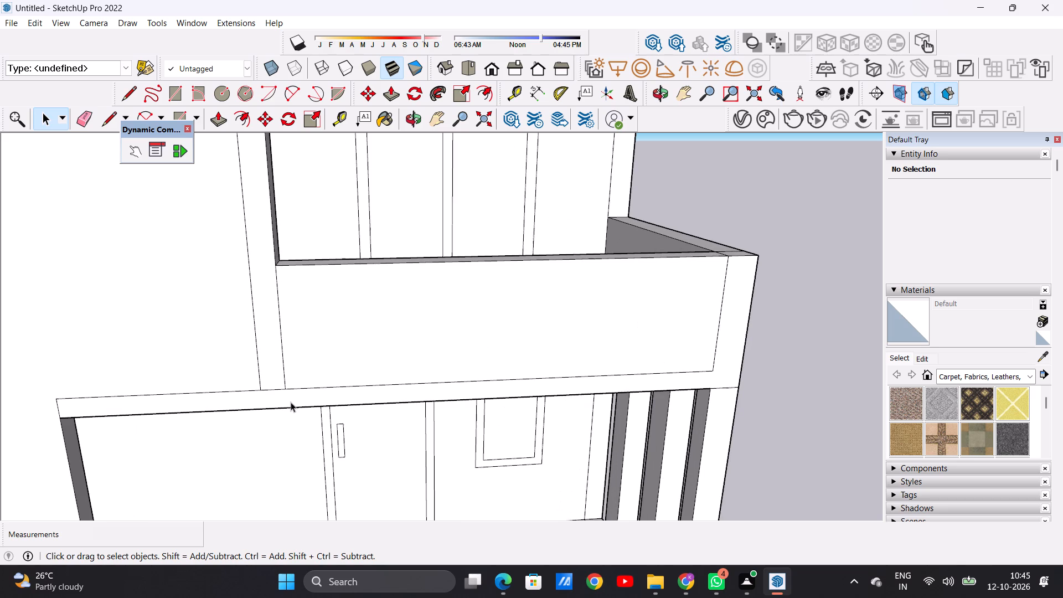
scroll(291, 402, "up", 1)
key("e")
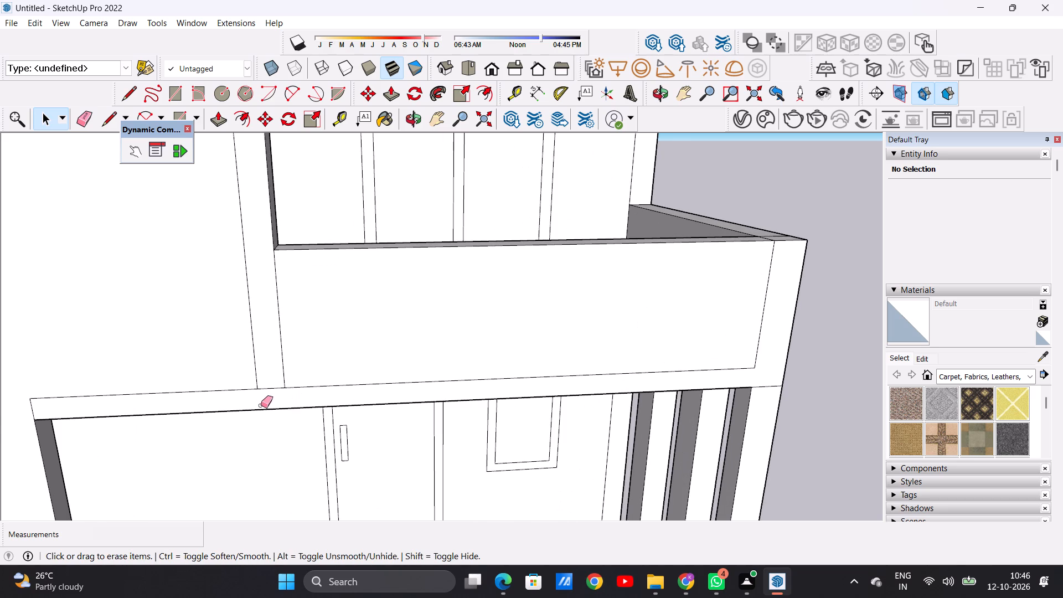
scroll(260, 403, "up", 4)
left_click_drag(267, 376, 275, 386)
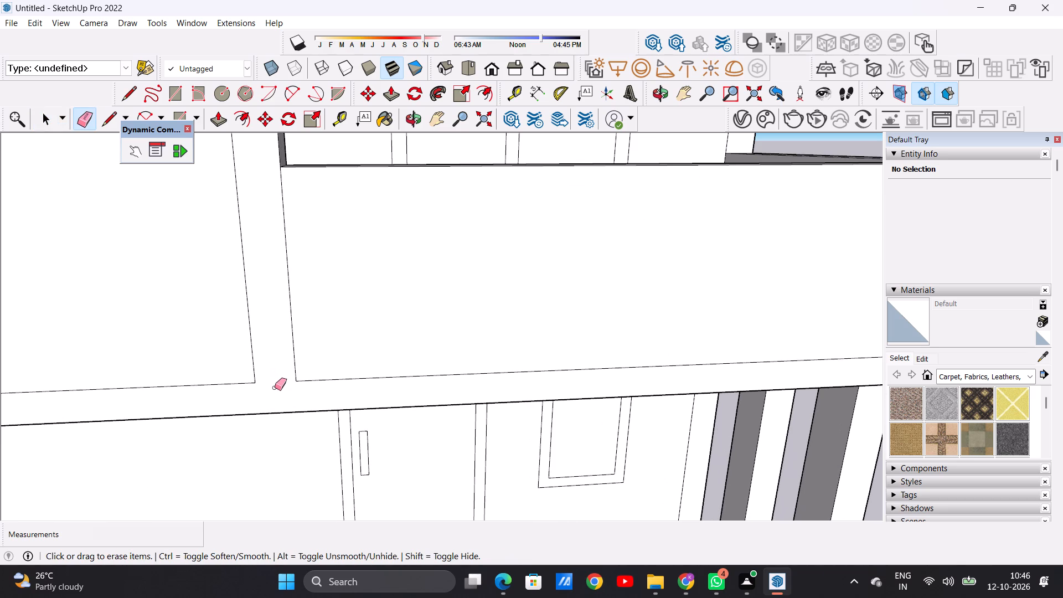
Draw a 6 1/4" vertical line down across the slab band, continuing the tall wall's edge line to the band's bottom.
key("l")
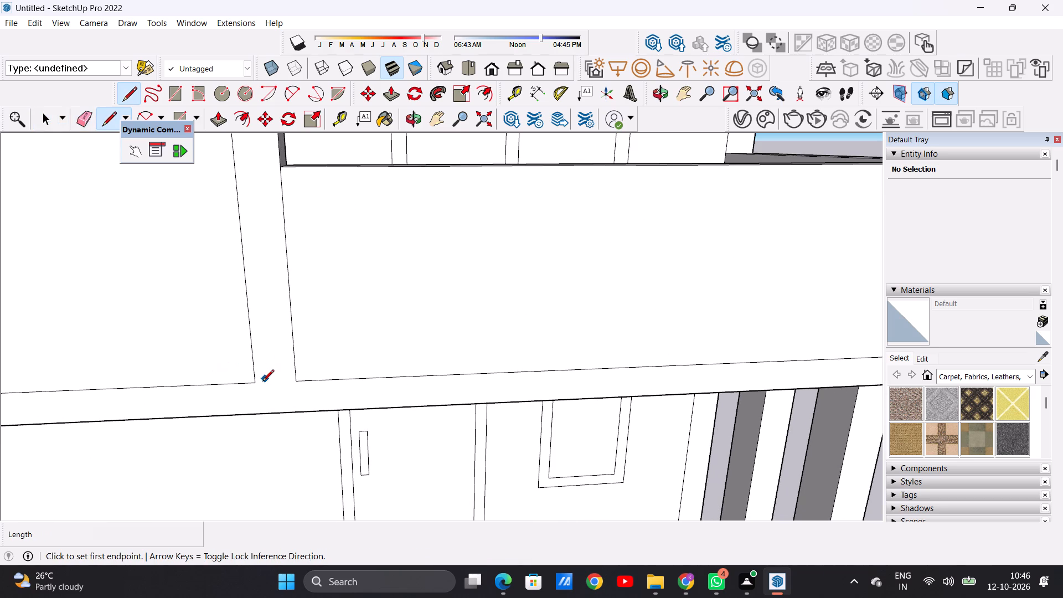
left_click(254, 385)
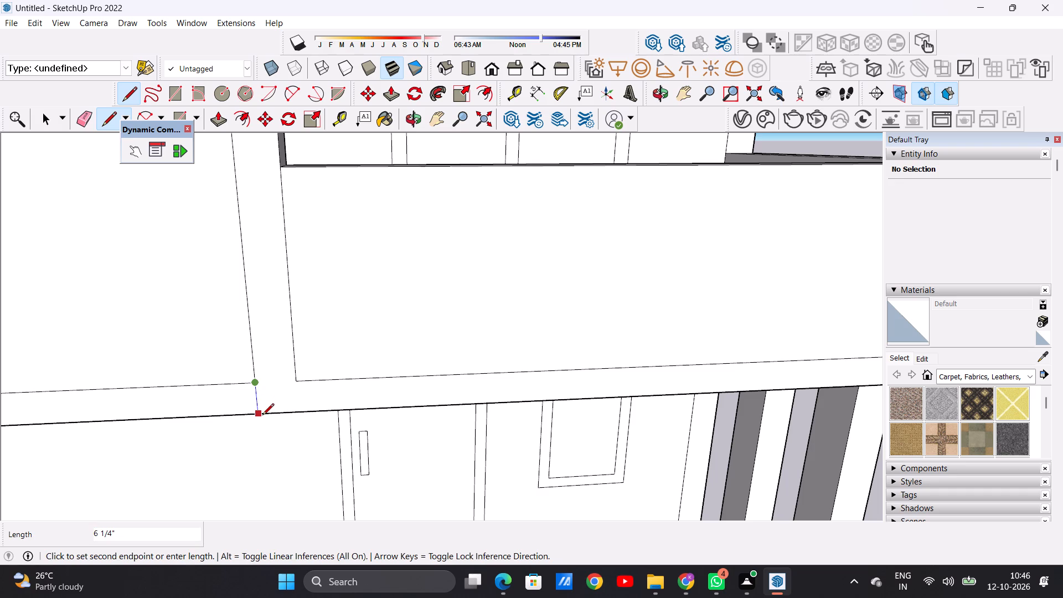
left_click(261, 416)
key("space")
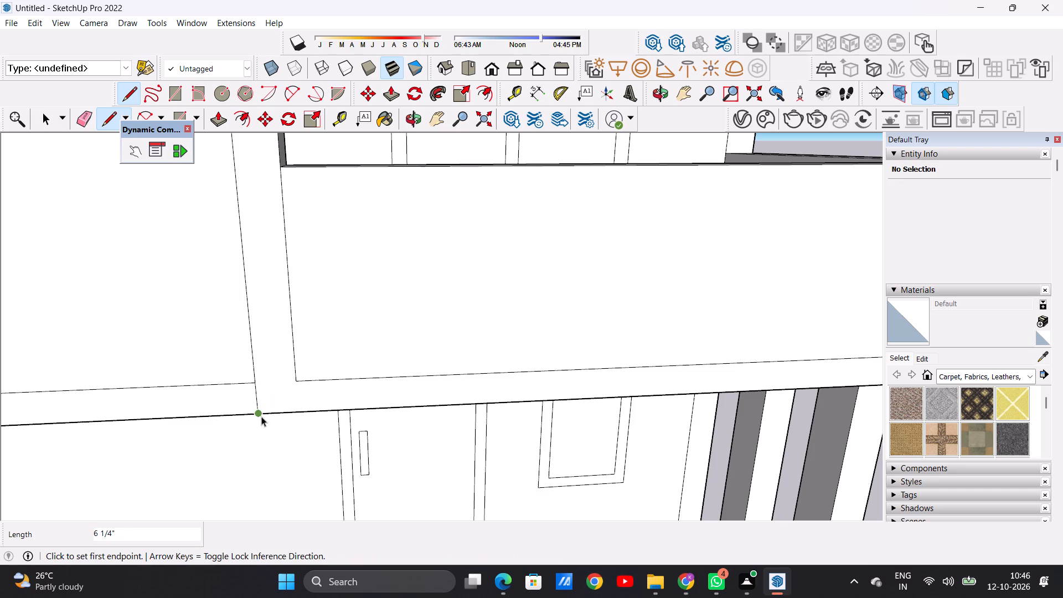
Push/Pull the connected border face along the tall wall's end, slab band and parapet's far end outward 5 13/16".
scroll(260, 527, "down", 5)
scroll(294, 517, "down", 16)
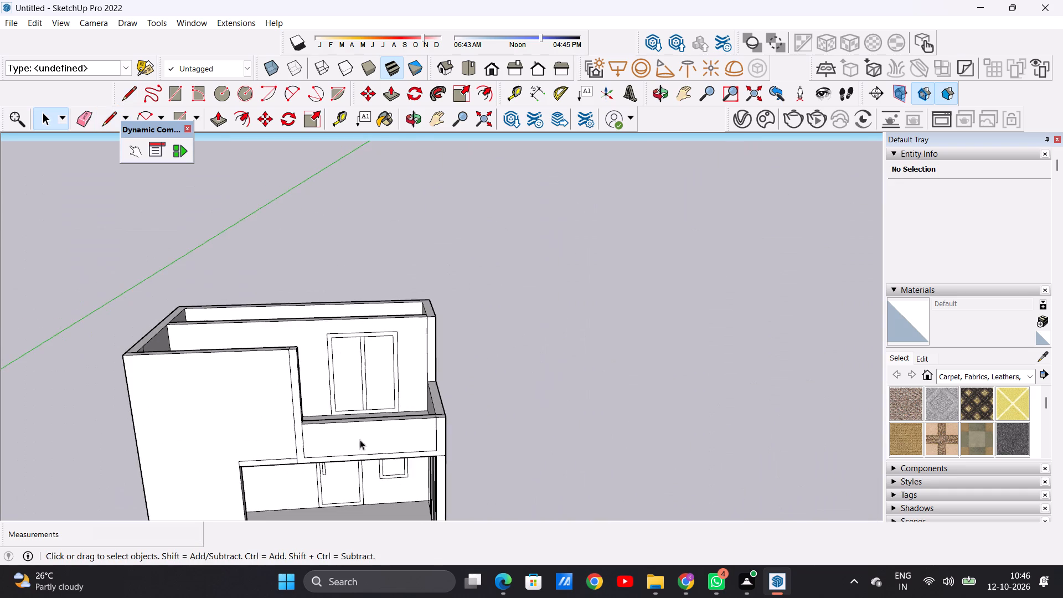
scroll(360, 440, "down", 1)
scroll(456, 457, "up", 7)
middle_click_drag(401, 444, 446, 410)
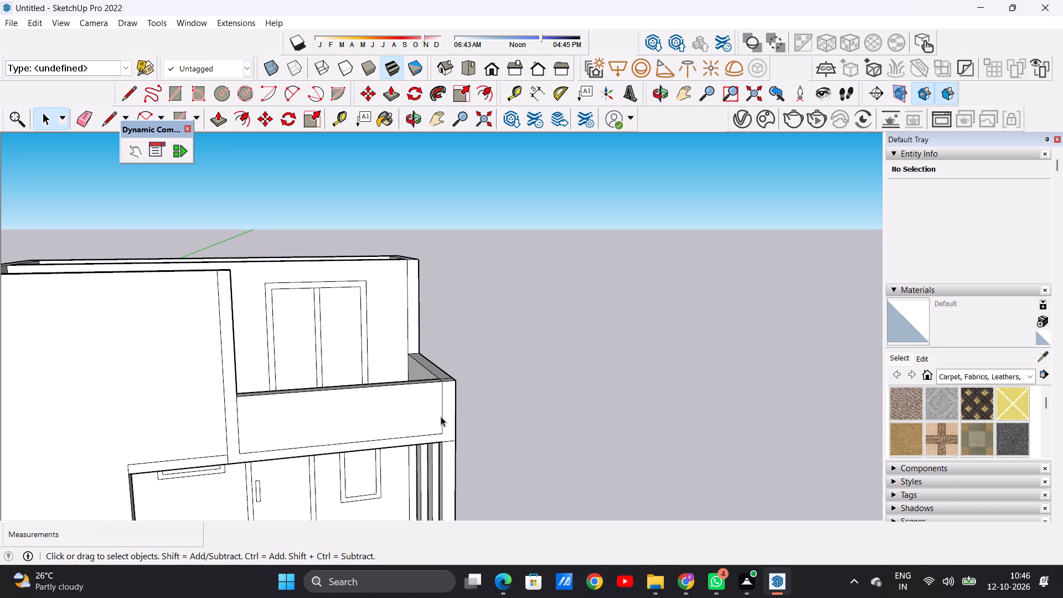
scroll(441, 416, "down", 4)
middle_click_drag(227, 407, 297, 409)
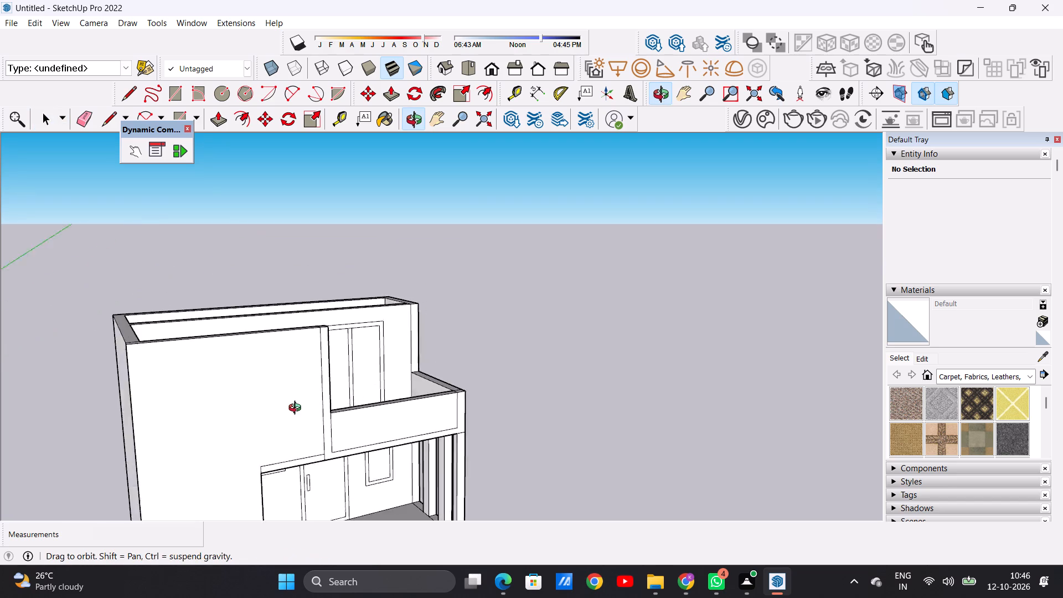
middle_click_drag(297, 409, 352, 409)
scroll(358, 407, "up", 2)
key("p")
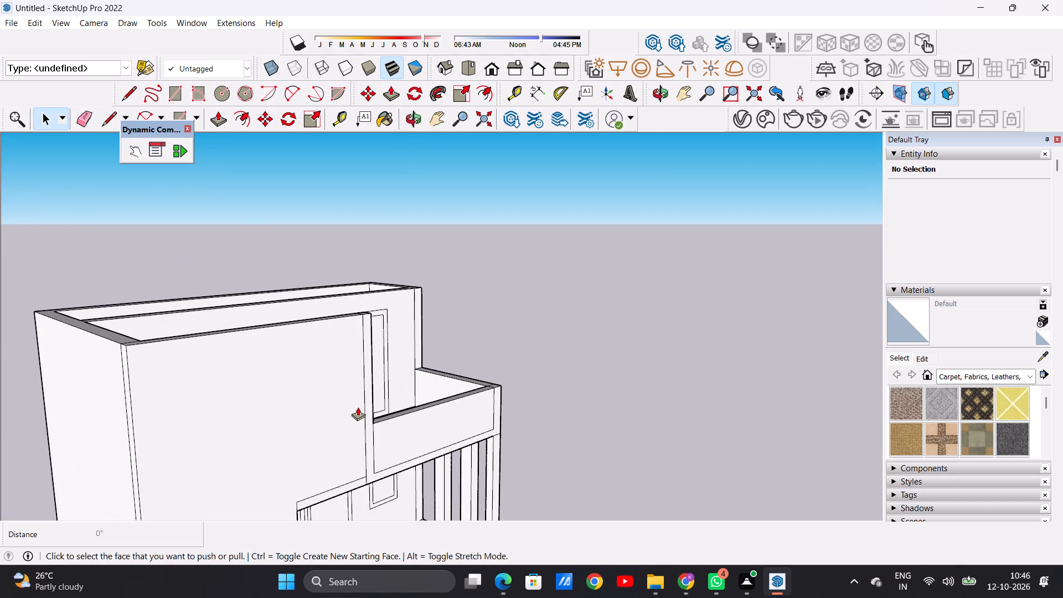
scroll(375, 398, "up", 6)
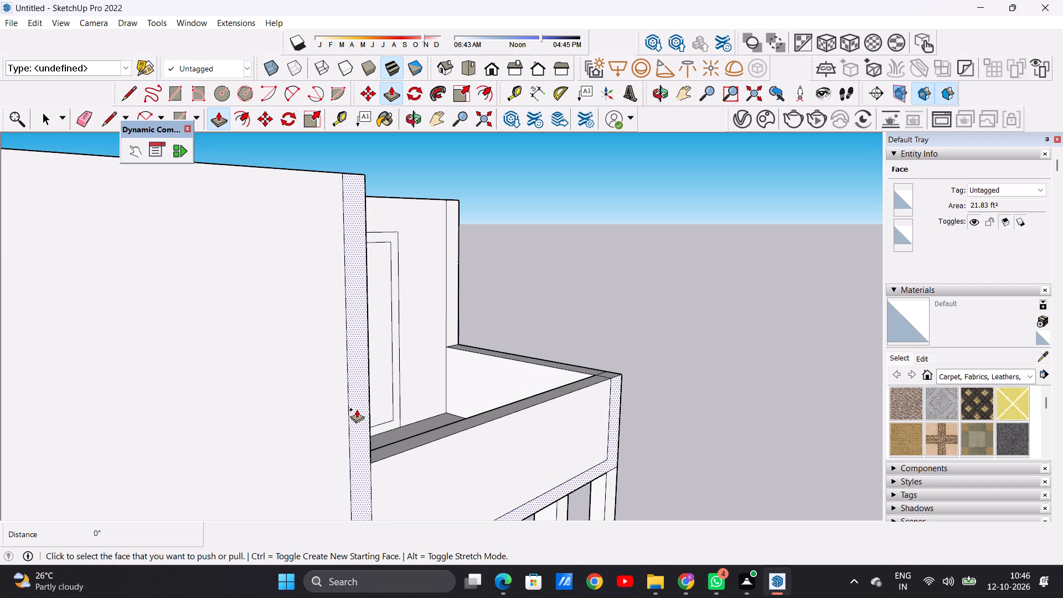
left_click(357, 409)
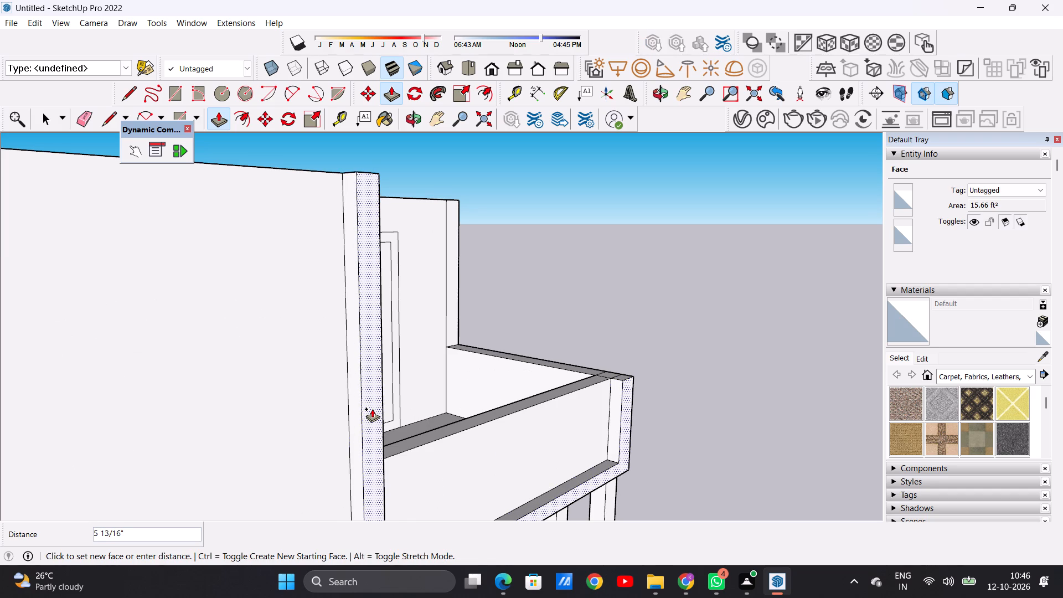
left_click(372, 409)
key("space")
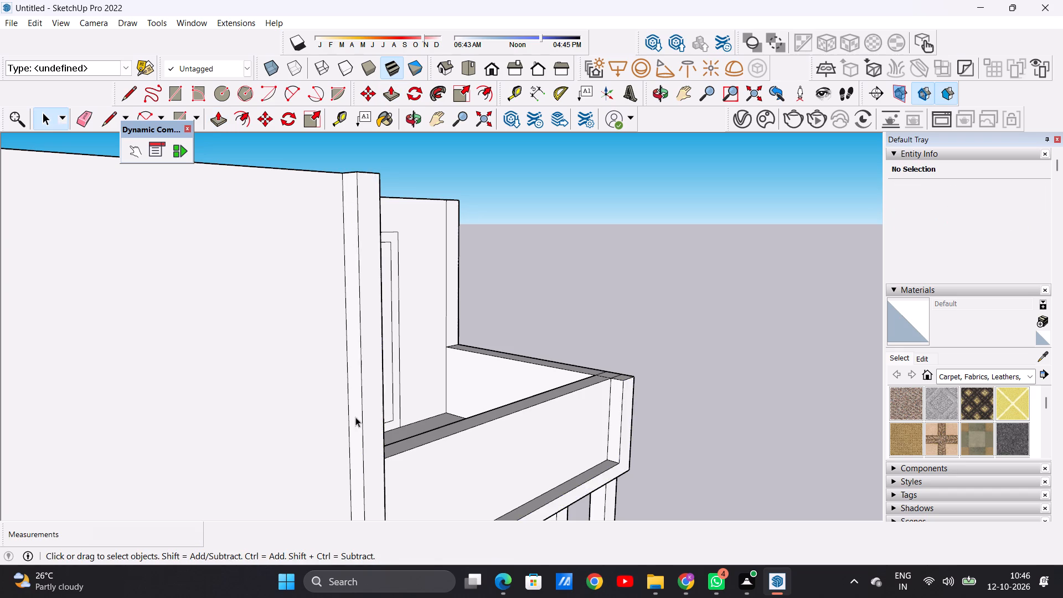
Erase the horizontal line on the front wall just above the ground-floor opening, beside the balcony slab.
scroll(374, 410, "down", 10)
middle_click_drag(500, 462, 313, 434)
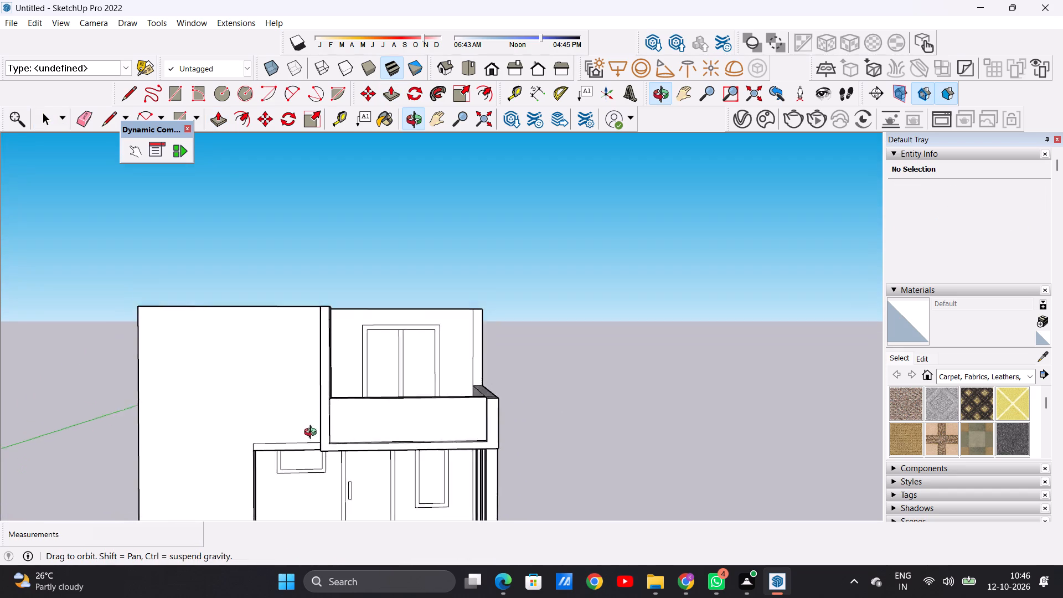
middle_click_drag(313, 434, 290, 456)
scroll(381, 445, "up", 8)
scroll(412, 488, "up", 1)
middle_click_drag(410, 479, 391, 437)
scroll(437, 449, "down", 3)
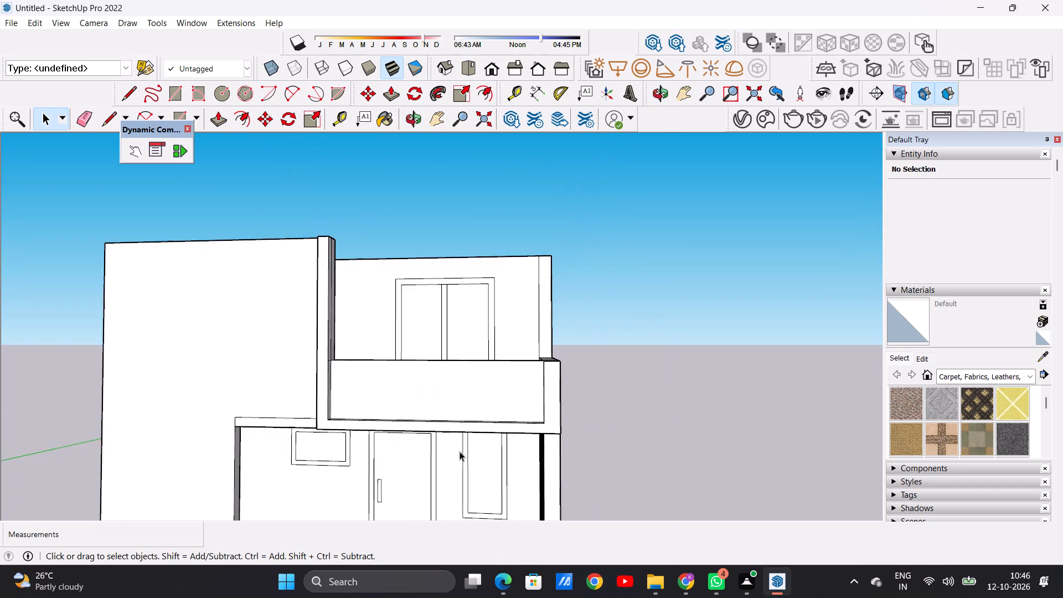
scroll(460, 451, "down", 10)
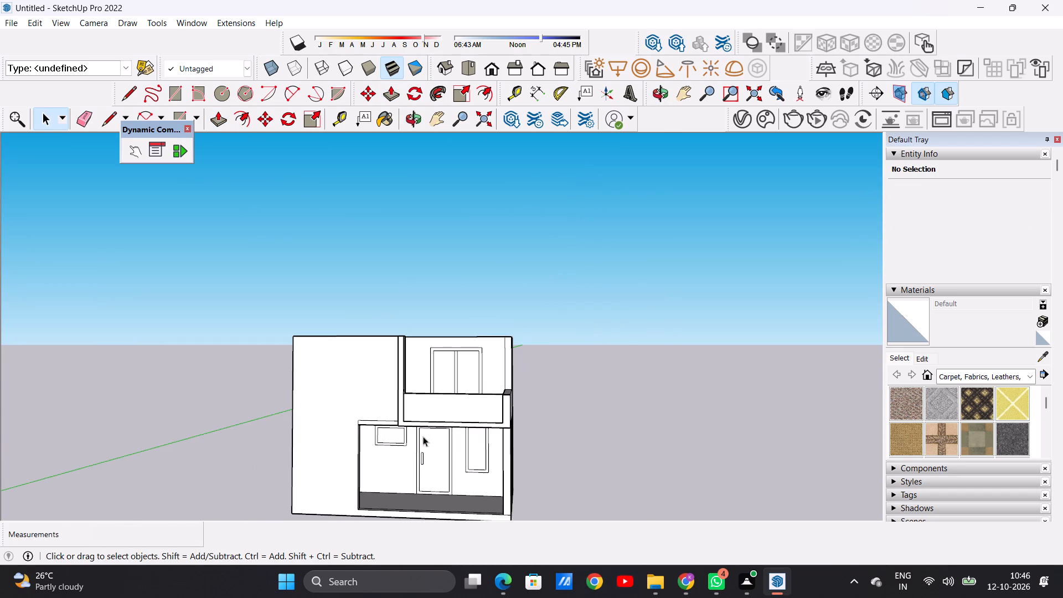
scroll(398, 397, "up", 6)
middle_click_drag(353, 423, 484, 471)
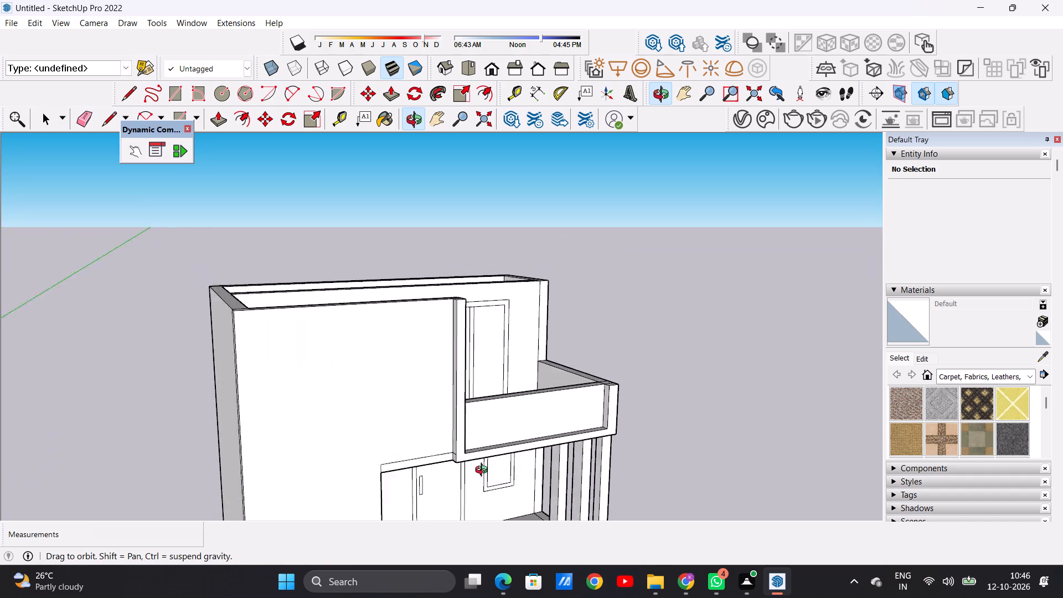
middle_click_drag(484, 471, 326, 463)
scroll(336, 452, "up", 9)
middle_click_drag(338, 451, 352, 355)
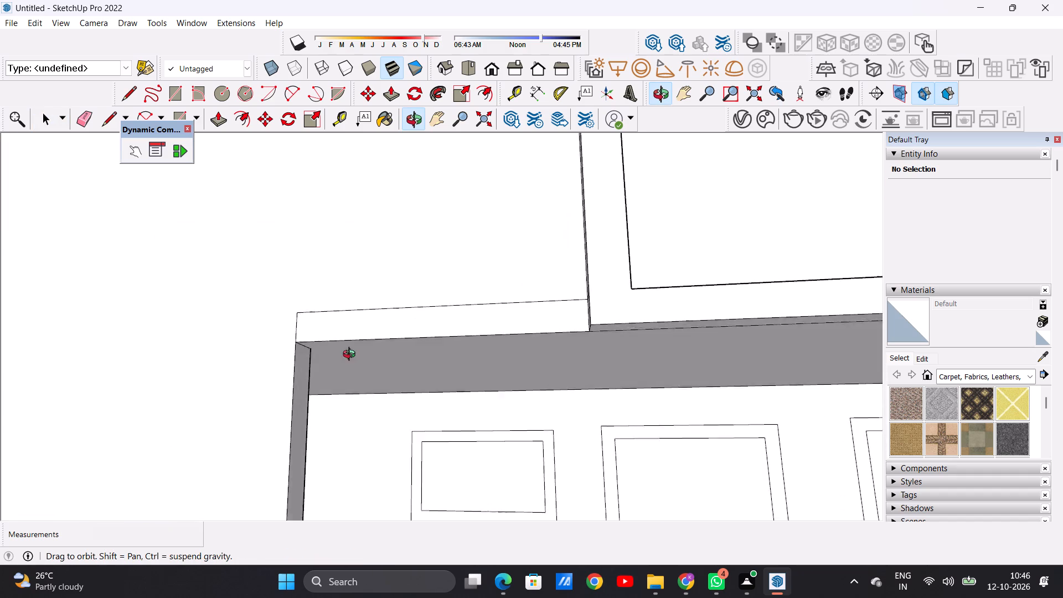
middle_click_drag(352, 355, 363, 432)
scroll(363, 432, "down", 4)
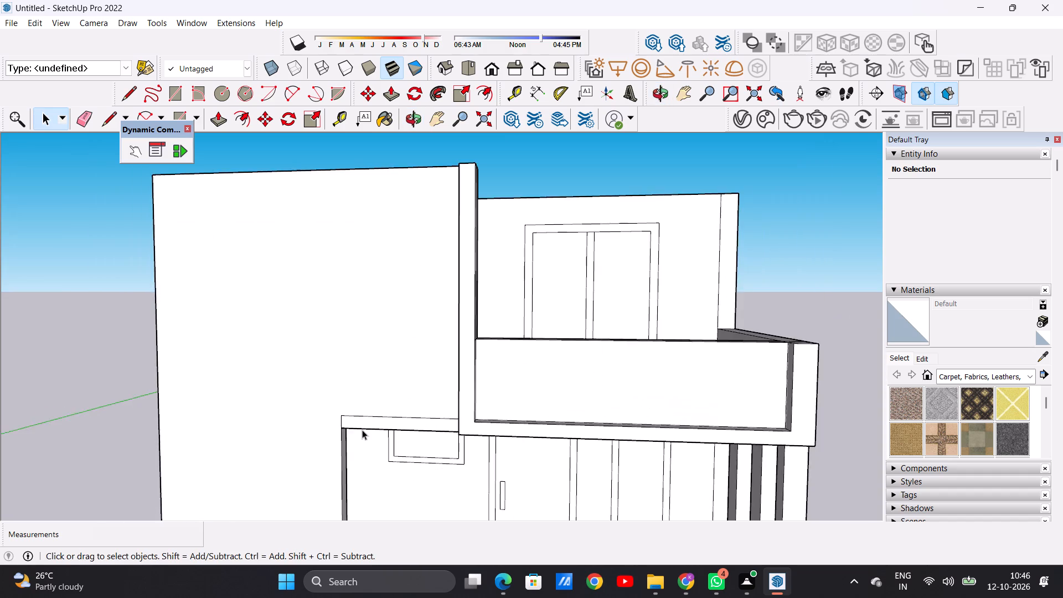
scroll(362, 430, "down", 5)
scroll(373, 431, "up", 7)
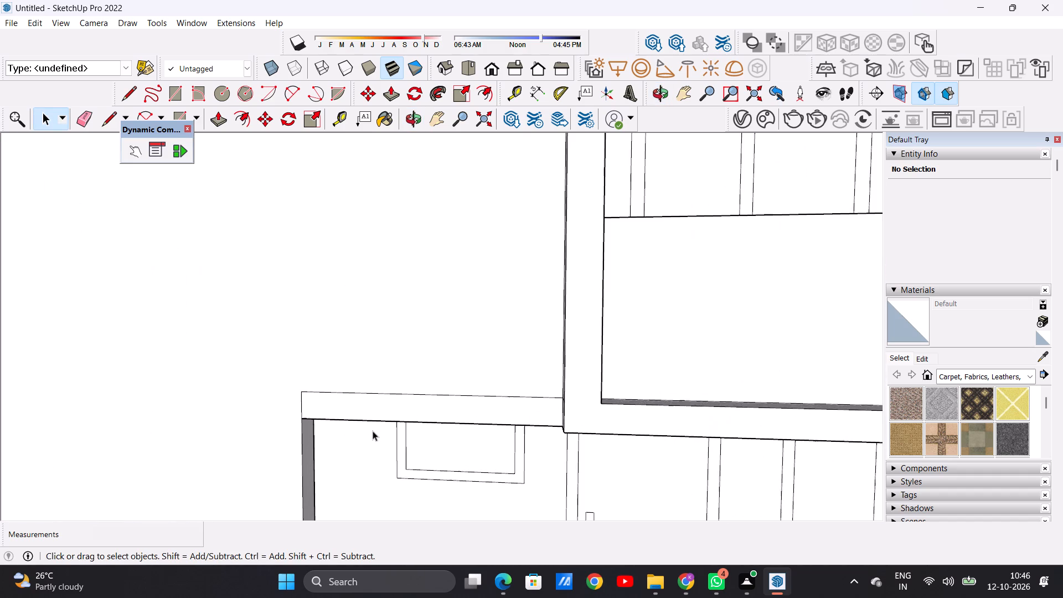
scroll(376, 408, "up", 7)
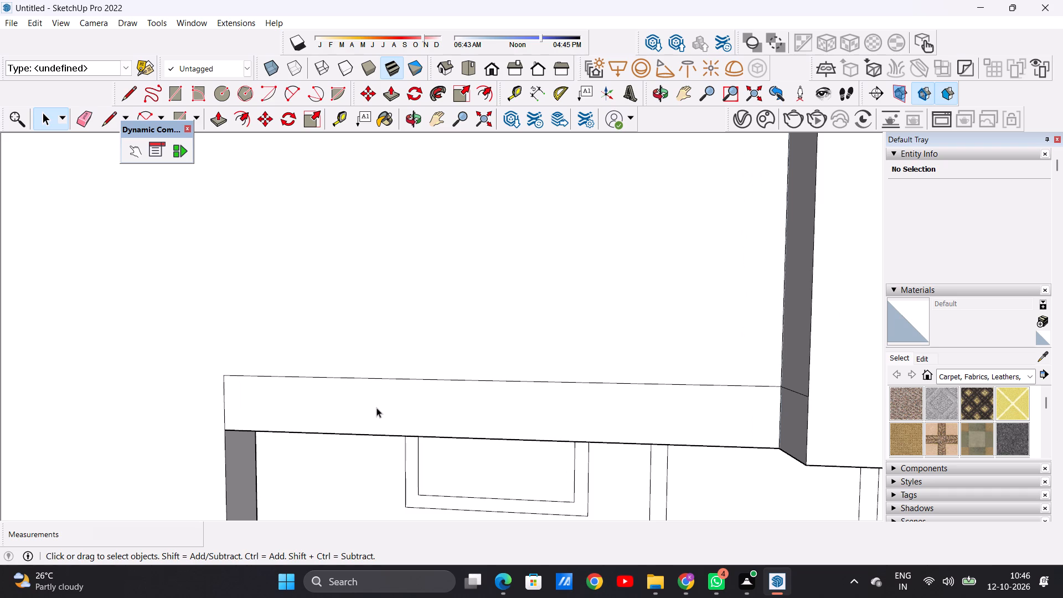
key("e")
scroll(400, 389, "up", 4)
left_click_drag(410, 367, 413, 375)
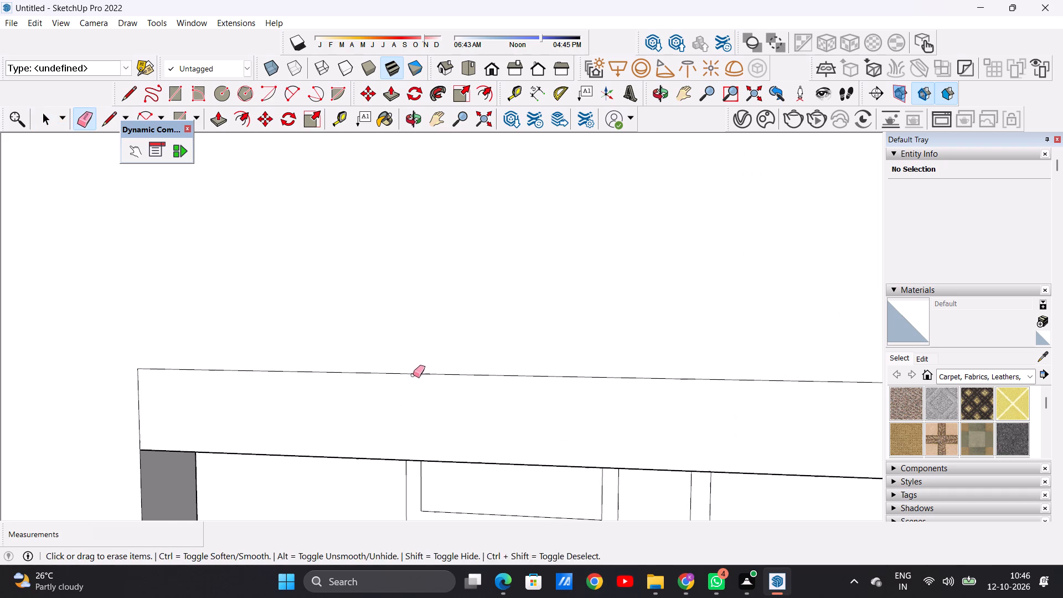
left_click_drag(413, 375, 414, 379)
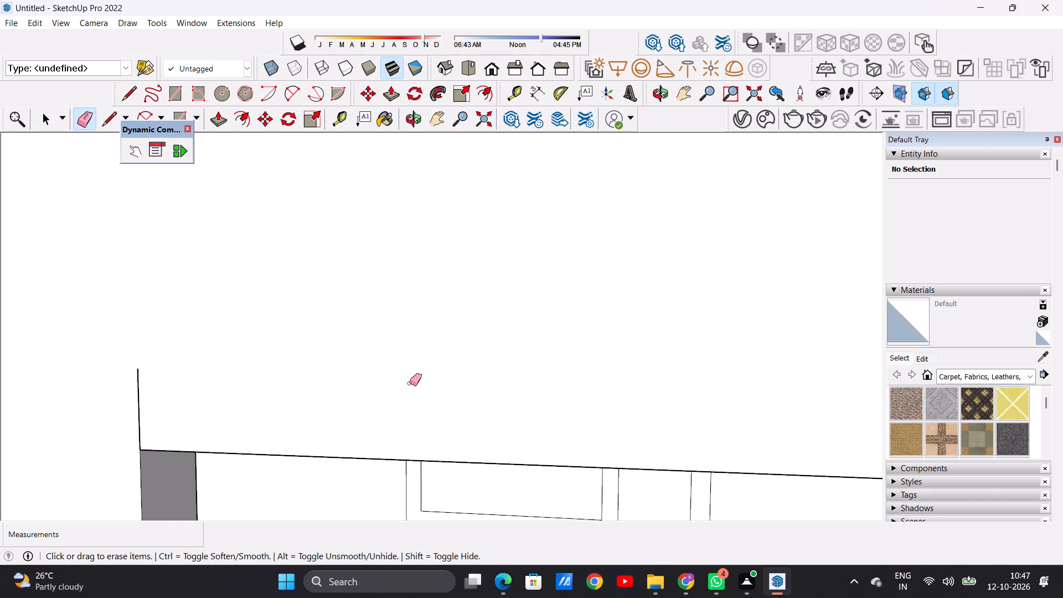
Erase the leftover short vertical line rising from the upper corner of the ground-floor opening on the front wall.
scroll(434, 401, "down", 6)
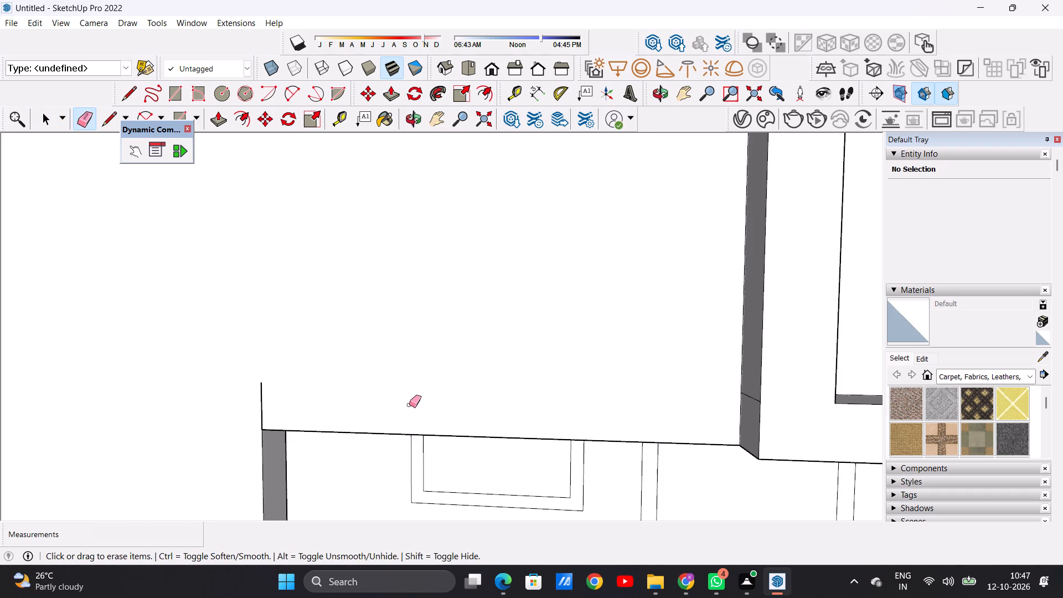
scroll(273, 432, "up", 12)
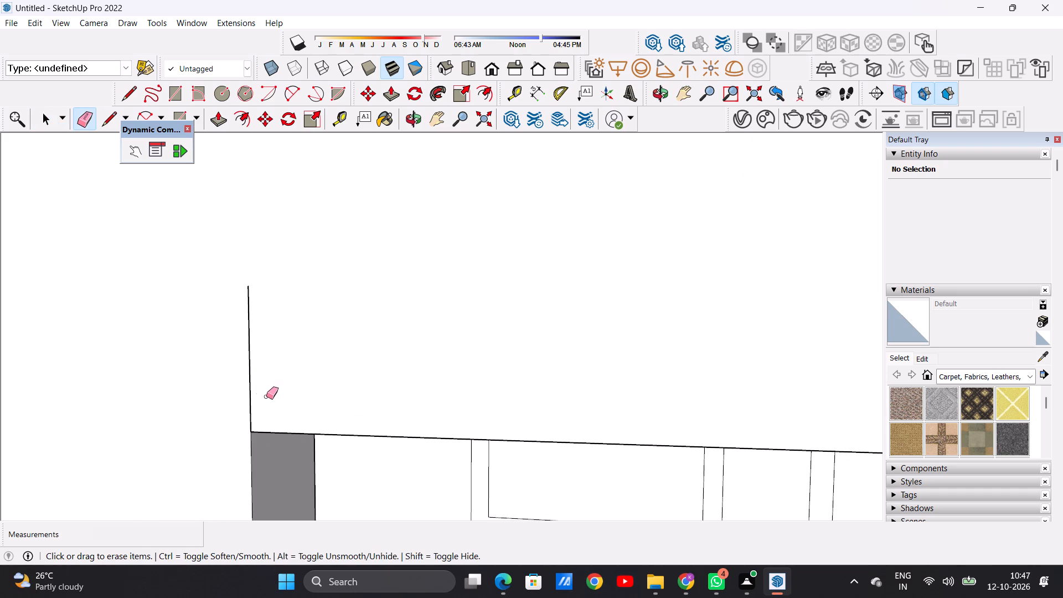
scroll(288, 401, "down", 20)
scroll(288, 401, "down", 5)
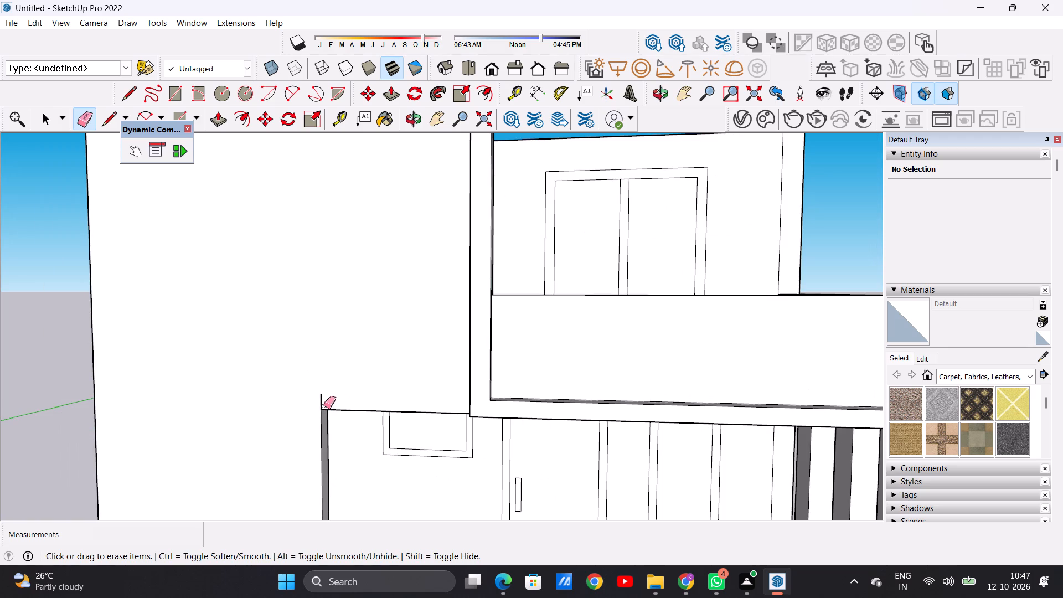
middle_click_drag(368, 403, 452, 412)
scroll(371, 421, "up", 13)
left_click_drag(355, 408, 324, 413)
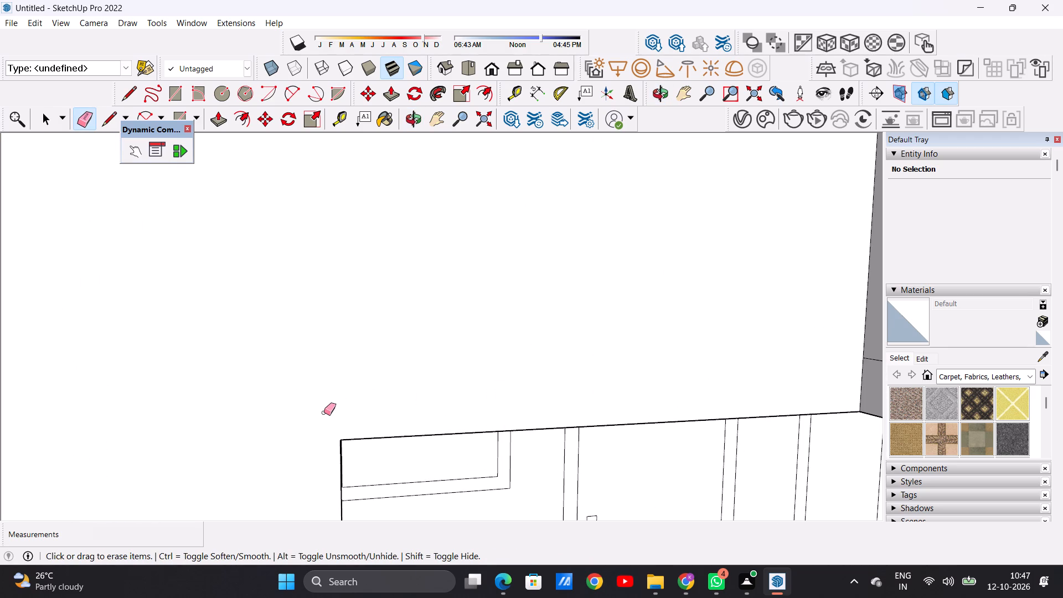
key("space")
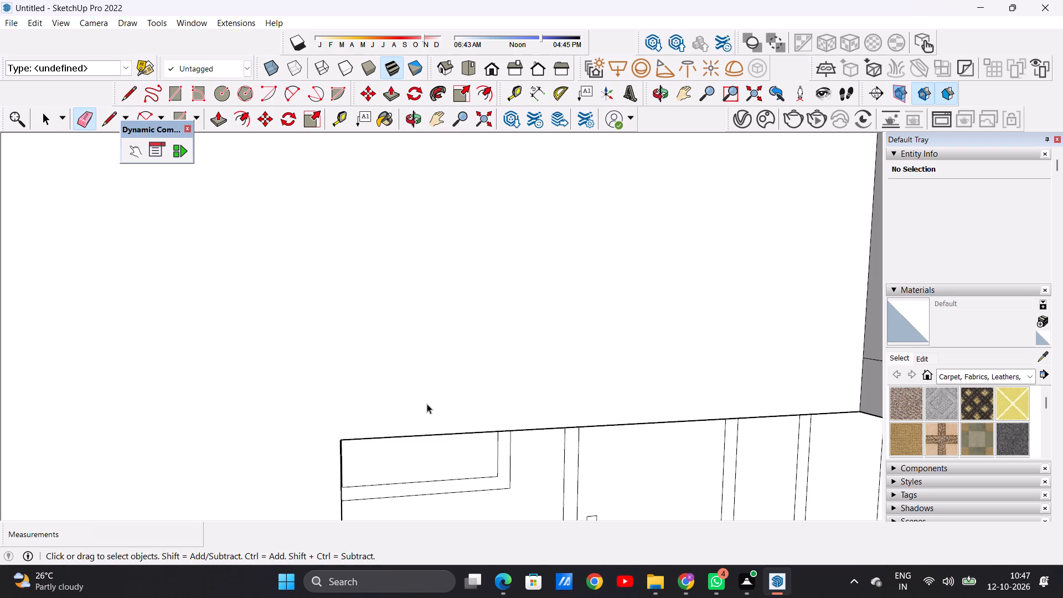
Examine the building from the front, from above and from the balcony end to check walls, parapets and stray lines.
scroll(394, 389, "down", 20)
scroll(394, 389, "down", 4)
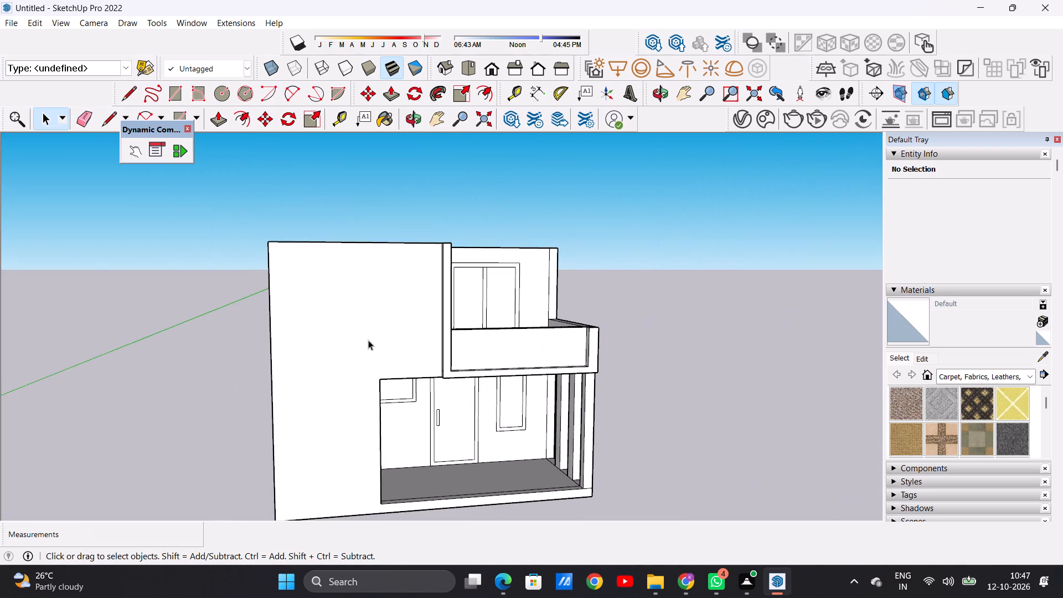
middle_click_drag(390, 355, 337, 352)
scroll(344, 353, "down", 4)
scroll(475, 343, "up", 4)
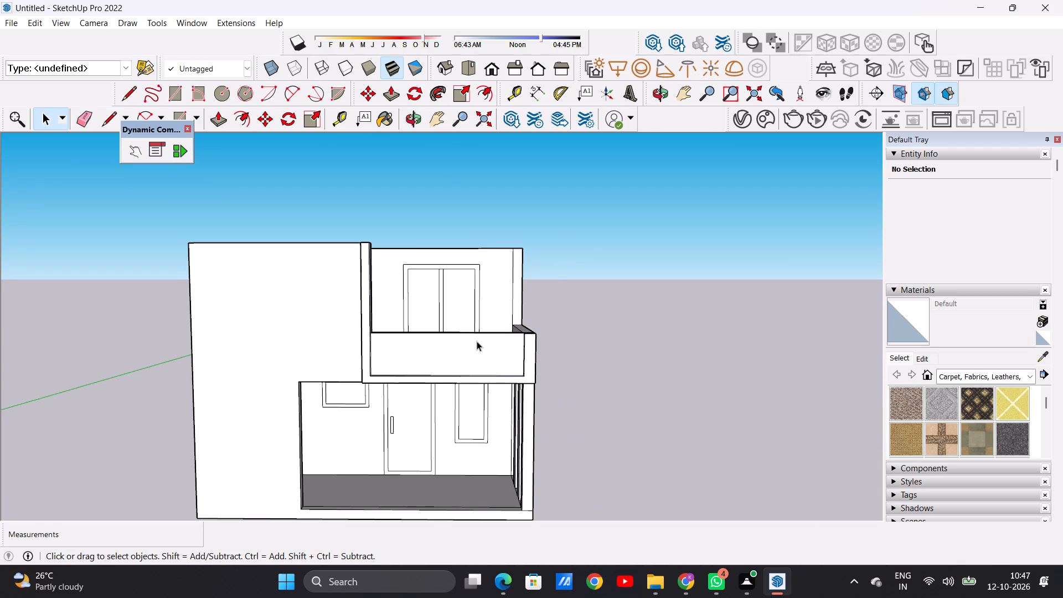
middle_click_drag(471, 341, 476, 387)
scroll(383, 313, "down", 6)
middle_click_drag(370, 291, 334, 350)
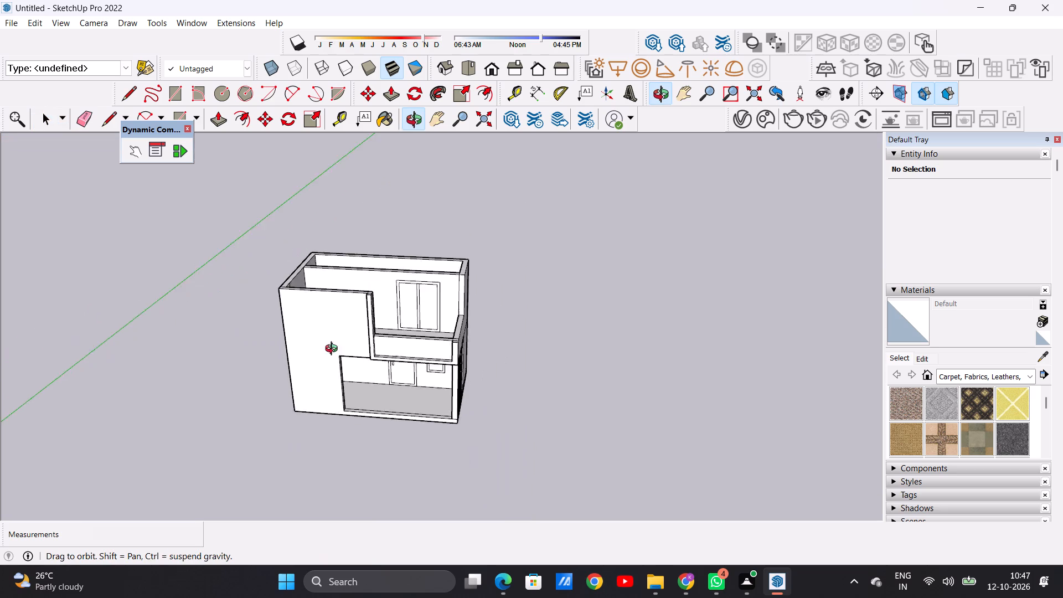
middle_click_drag(334, 350, 329, 441)
scroll(432, 350, "up", 6)
middle_click_drag(386, 350, 387, 448)
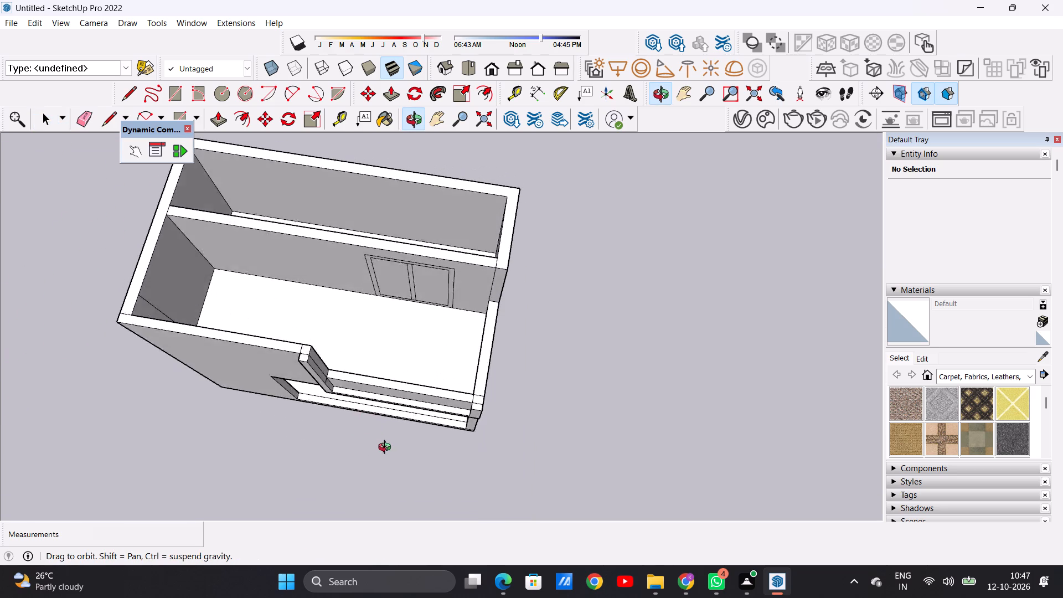
middle_click_drag(387, 448, 411, 460)
scroll(300, 331, "down", 10)
scroll(337, 291, "up", 2)
scroll(337, 291, "down", 1)
scroll(337, 291, "up", 4)
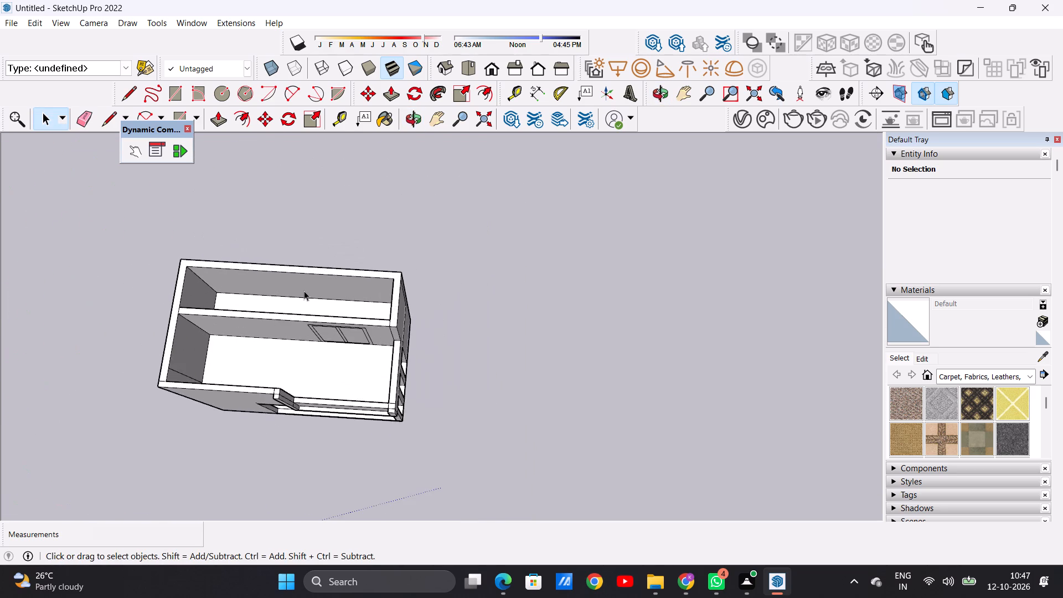
middle_click_drag(301, 295, 394, 226)
scroll(373, 290, "down", 6)
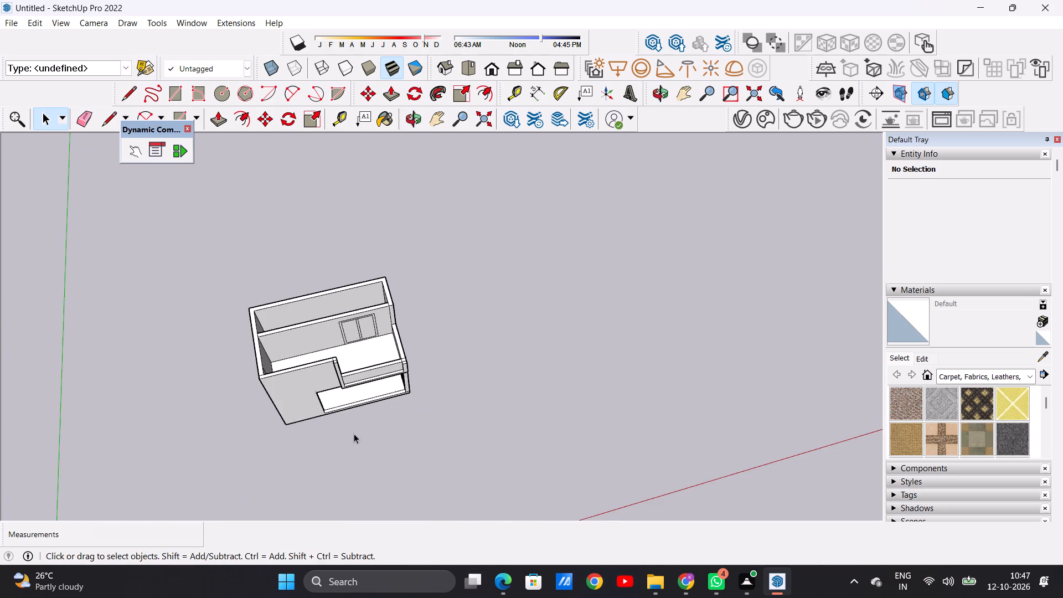
middle_click_drag(350, 426, 313, 241)
scroll(350, 319, "up", 6)
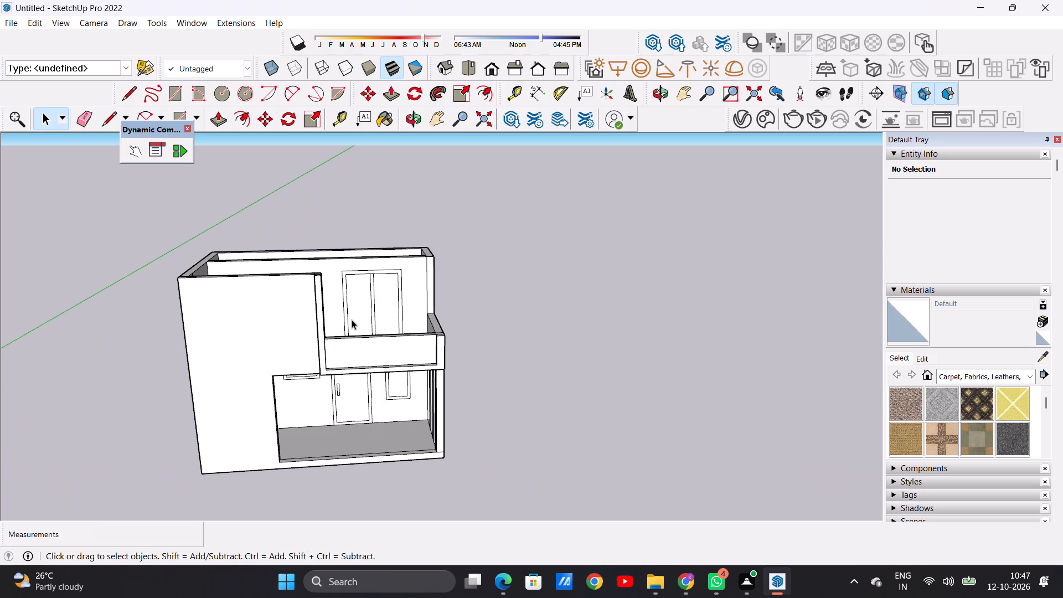
middle_click_drag(381, 329, 379, 353)
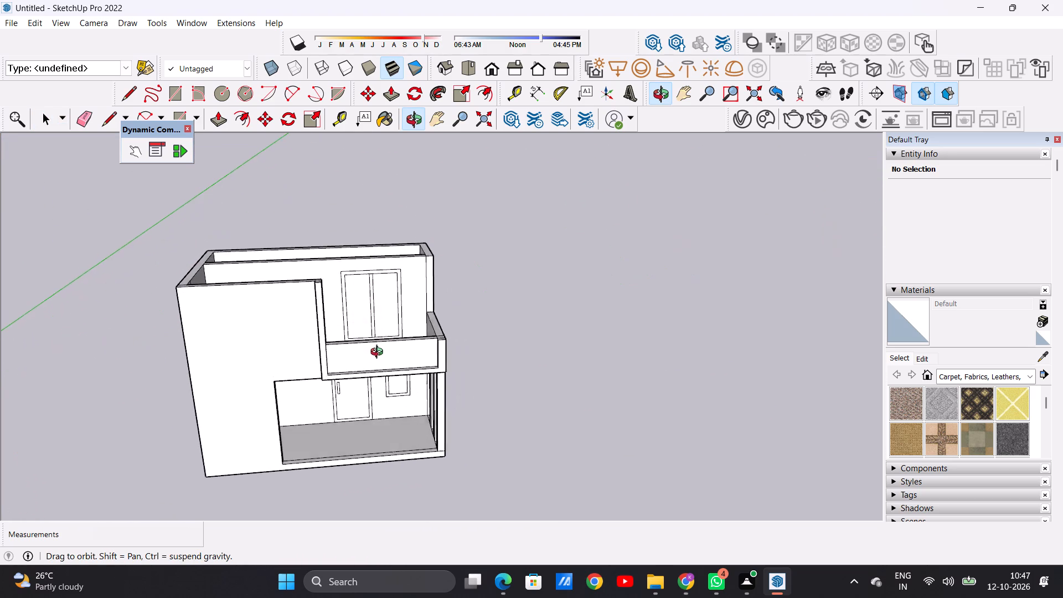
middle_click_drag(379, 353, 370, 359)
scroll(489, 347, "down", 9)
scroll(371, 300, "up", 7)
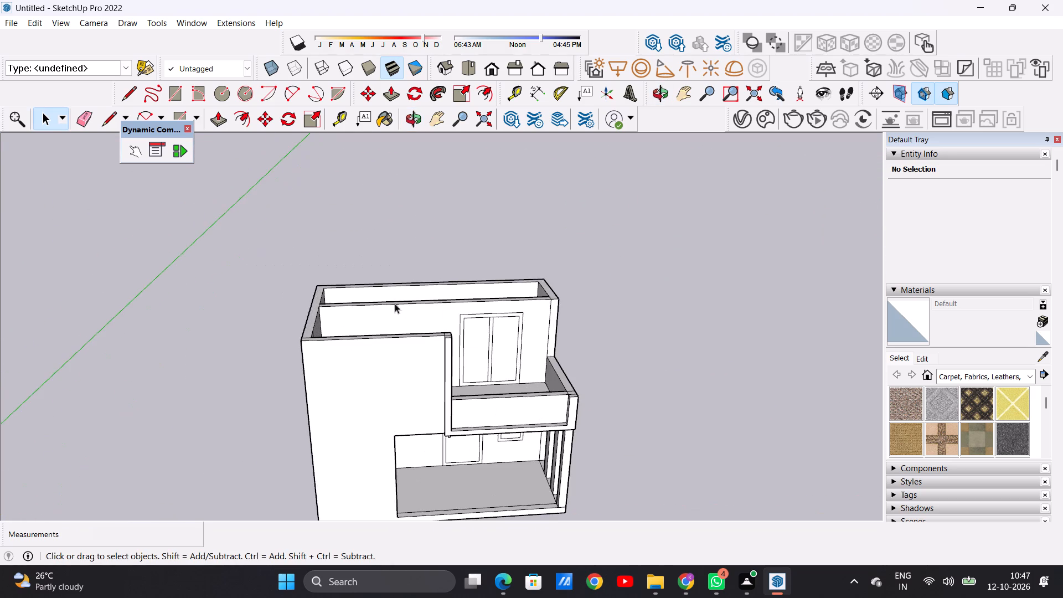
middle_click_drag(430, 311, 319, 408)
scroll(347, 359, "down", 4)
middle_click_drag(439, 352, 326, 372)
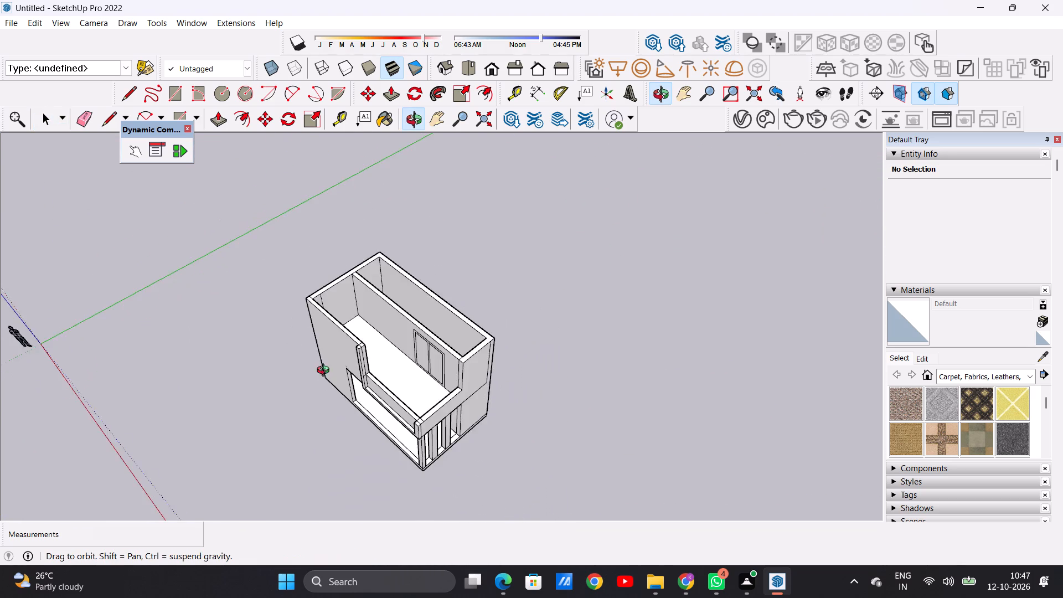
middle_click_drag(326, 372, 319, 420)
scroll(367, 338, "up", 6)
middle_click_drag(388, 357, 219, 320)
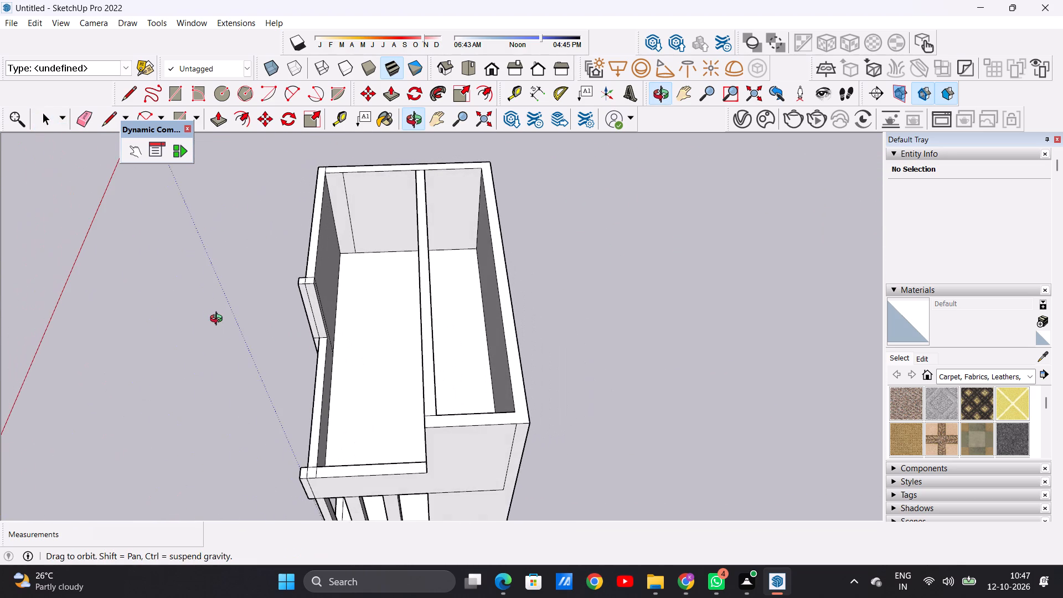
middle_click_drag(219, 320, 233, 342)
Erase the stray vertical line on the inner face of the end wall, near the front wall's corner on the upper floor.
scroll(317, 305, "up", 1)
middle_click_drag(305, 287, 527, 234)
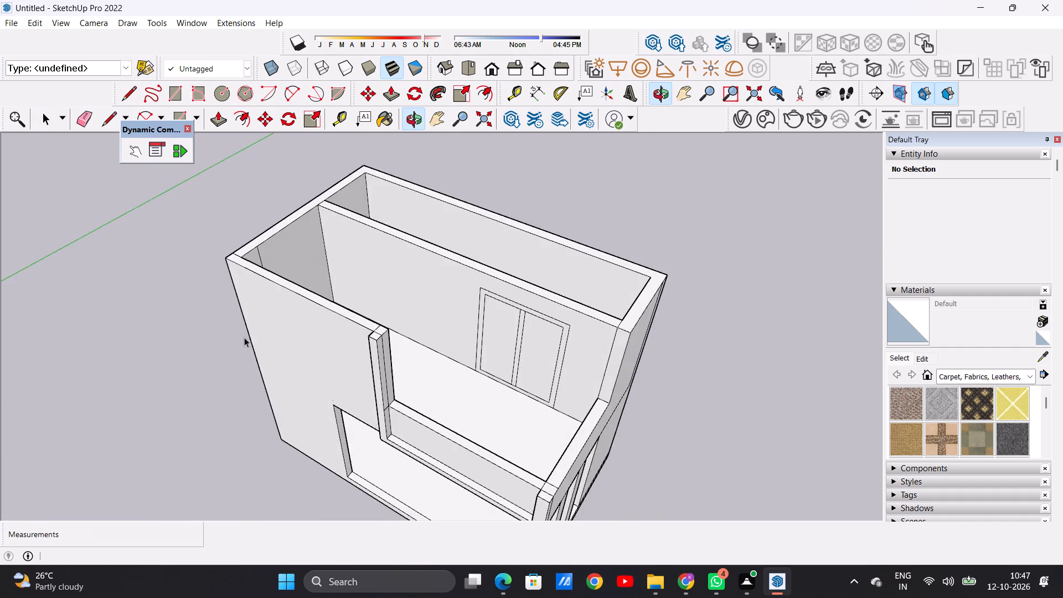
middle_click_drag(244, 337, 265, 341)
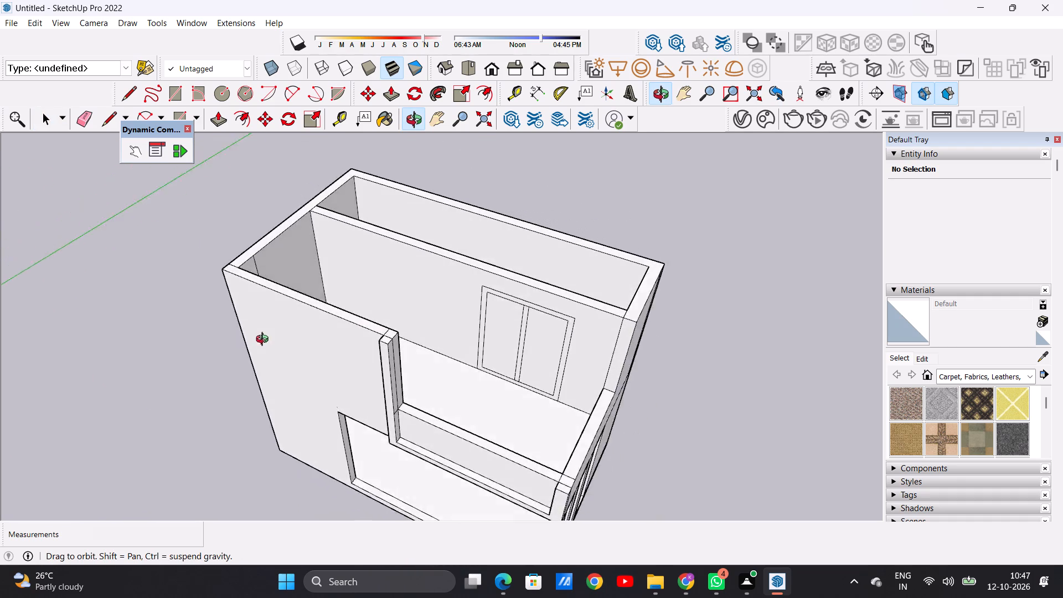
middle_click_drag(265, 341, 132, 321)
scroll(312, 219, "up", 10)
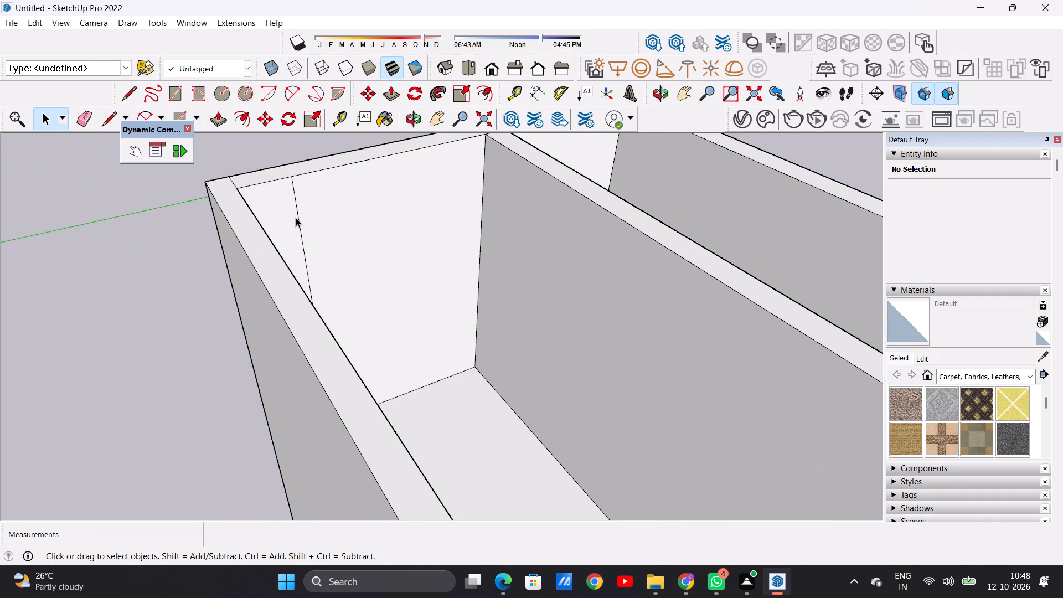
key("e")
scroll(374, 78, "up", 5)
scroll(329, 243, "up", 1)
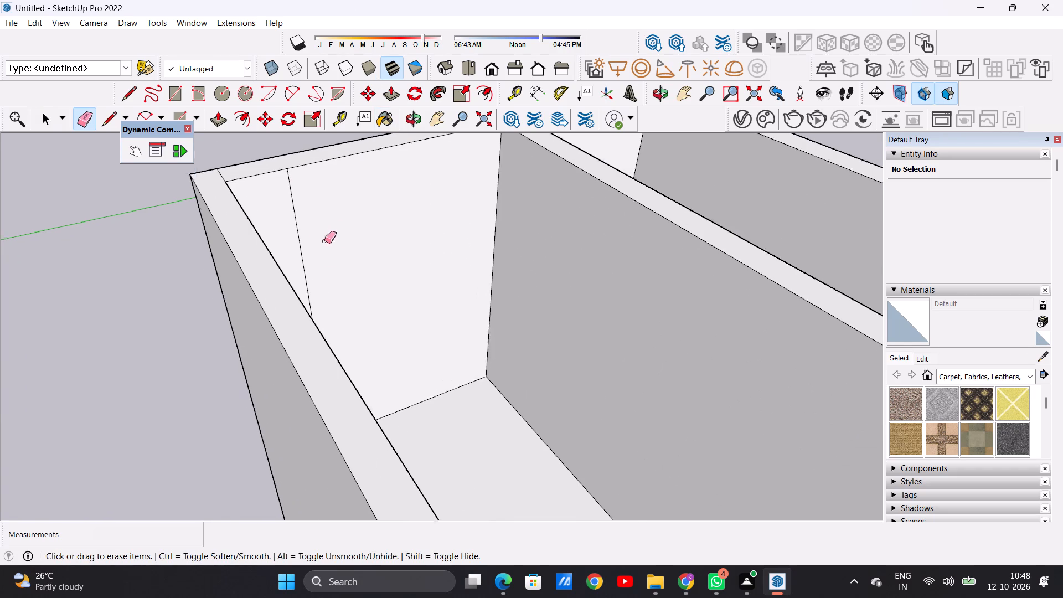
scroll(324, 241, "up", 8)
left_click_drag(283, 207, 263, 219)
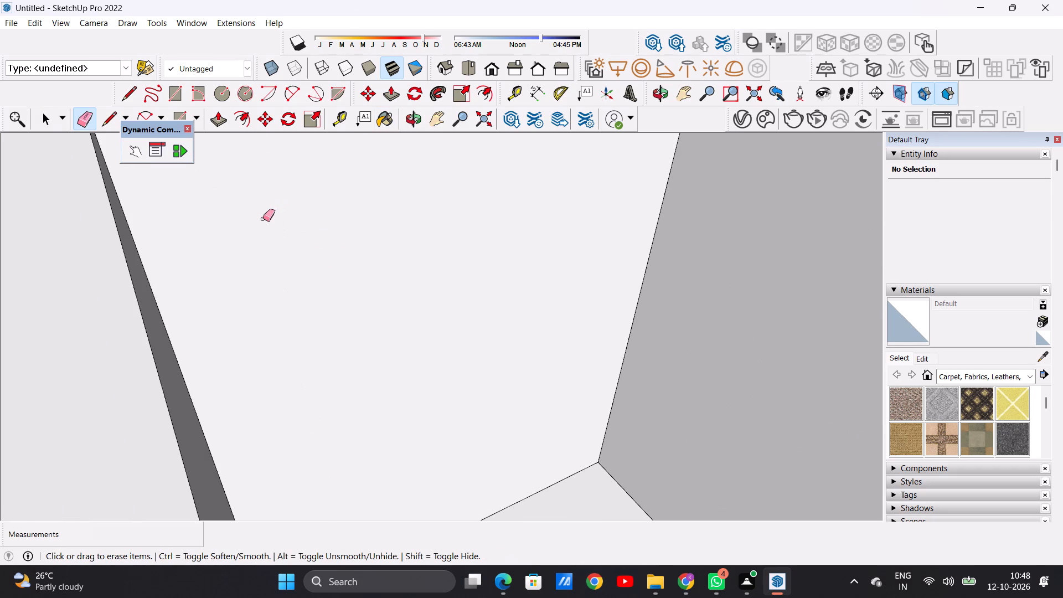
key("space")
Examine the balcony's projecting frame and the whole building from the front corner.
scroll(403, 597, "down", 6)
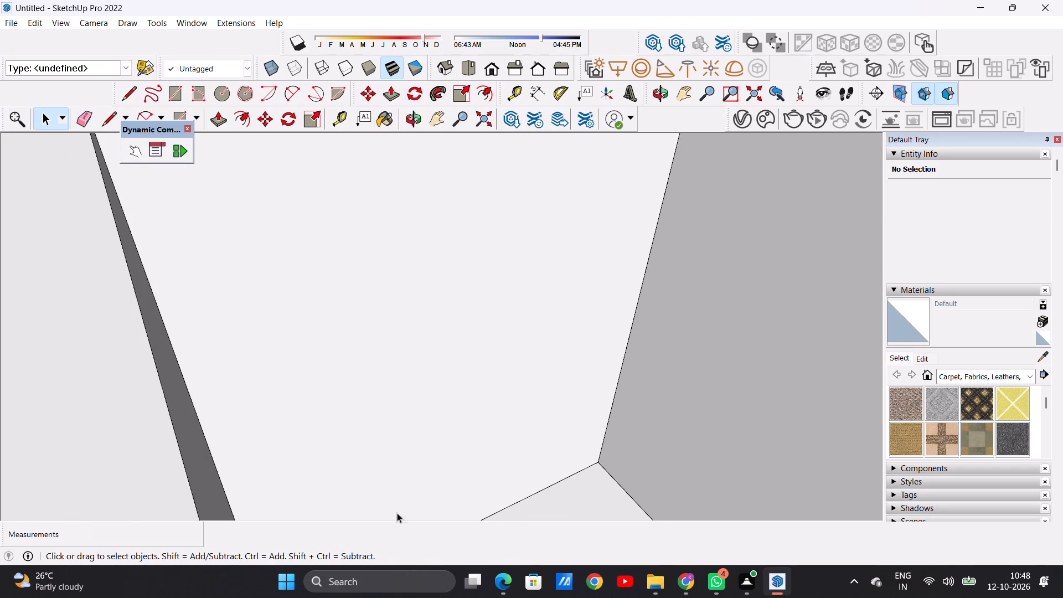
scroll(378, 467, "down", 20)
scroll(378, 467, "down", 12)
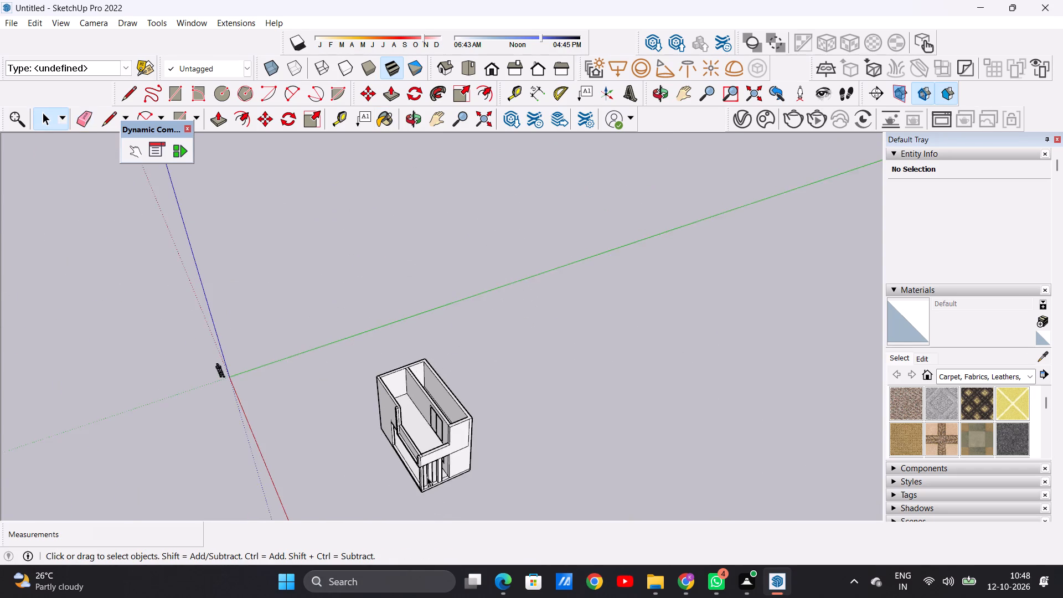
middle_click_drag(438, 472, 472, 330)
scroll(390, 449, "up", 15)
middle_click_drag(469, 423, 466, 423)
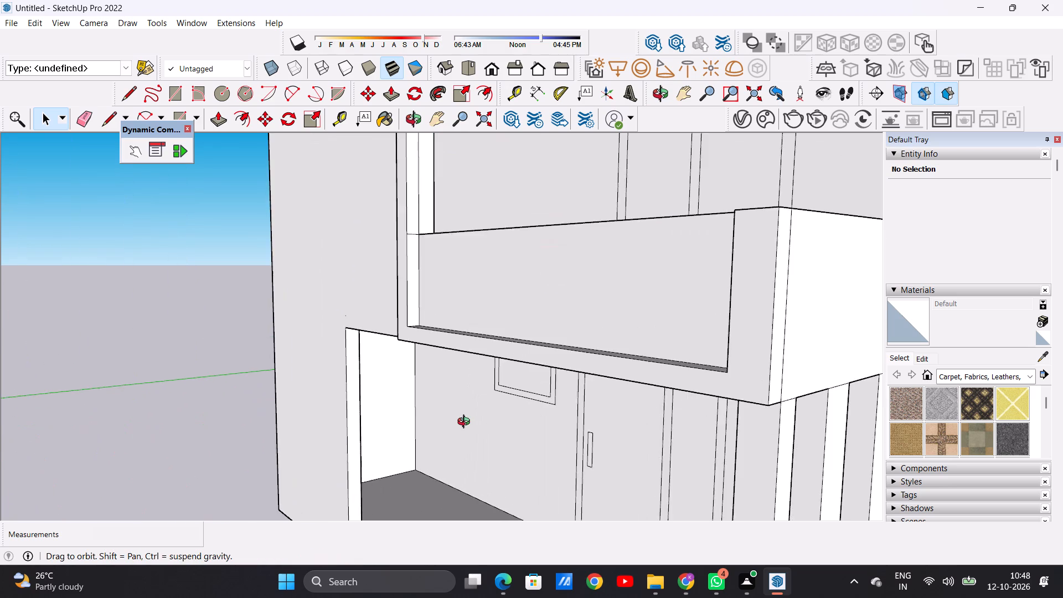
middle_click_drag(466, 423, 463, 439)
scroll(467, 411, "down", 13)
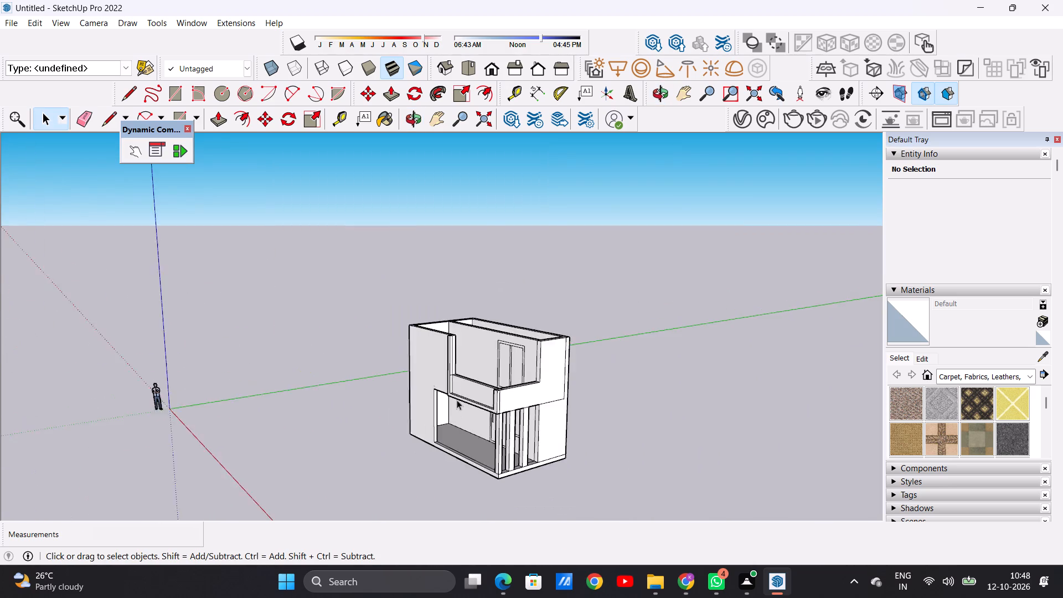
Copy the floor face of the narrow rear room up 10' to the wall tops to close it with a roof slab face.
scroll(457, 400, "down", 4)
middle_click_drag(447, 406, 599, 437)
middle_click_drag(422, 395, 328, 510)
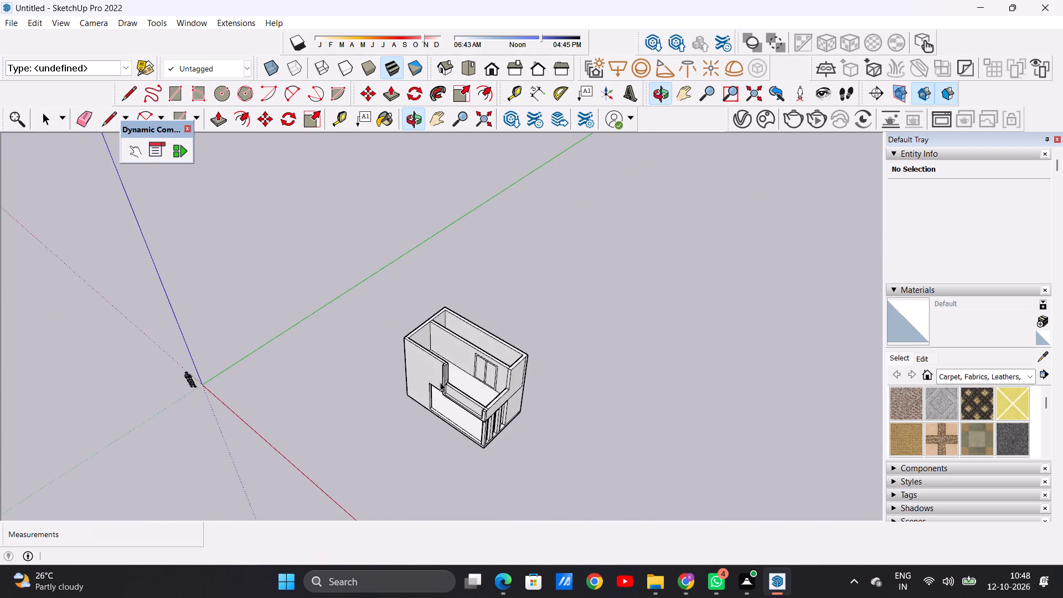
scroll(460, 370, "up", 6)
middle_click_drag(500, 349, 461, 455)
scroll(530, 404, "up", 2)
scroll(530, 399, "down", 1)
scroll(530, 399, "up", 5)
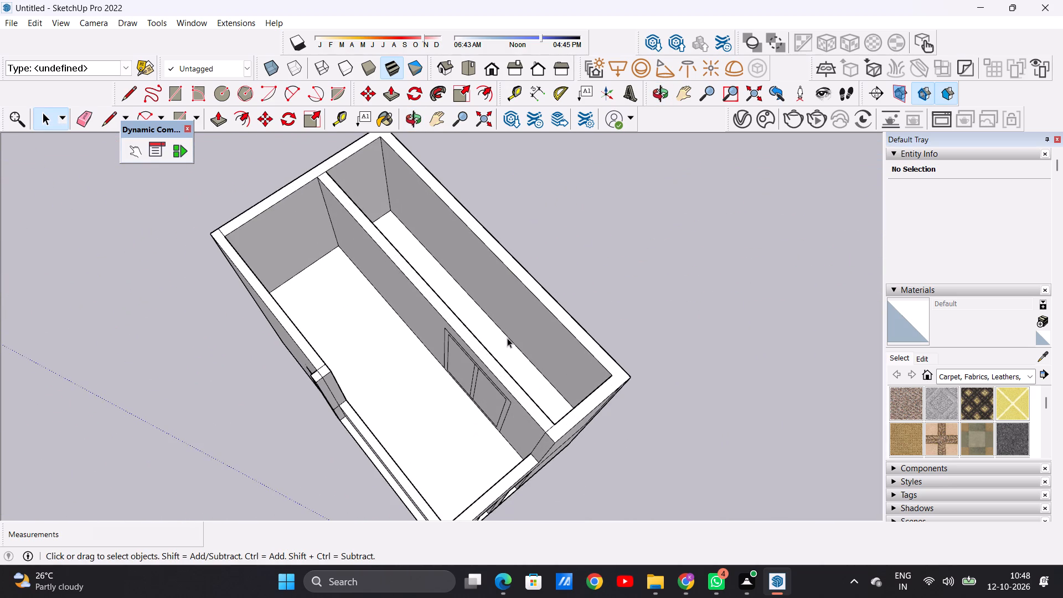
middle_click_drag(491, 354, 461, 409)
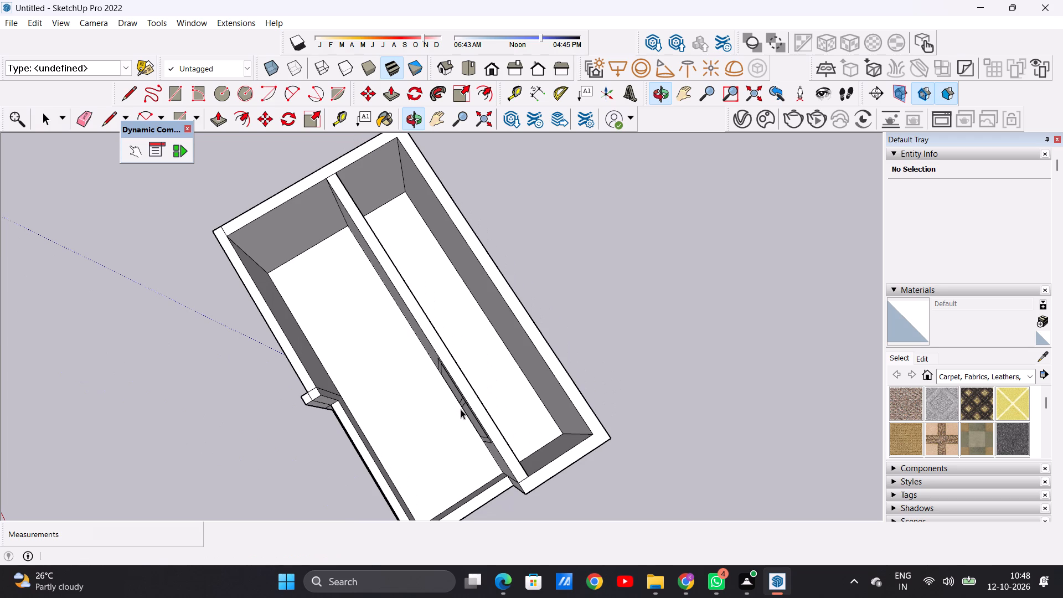
scroll(447, 370, "down", 5)
scroll(461, 359, "up", 3)
scroll(461, 359, "down", 1)
scroll(462, 359, "up", 3)
double_click(456, 350)
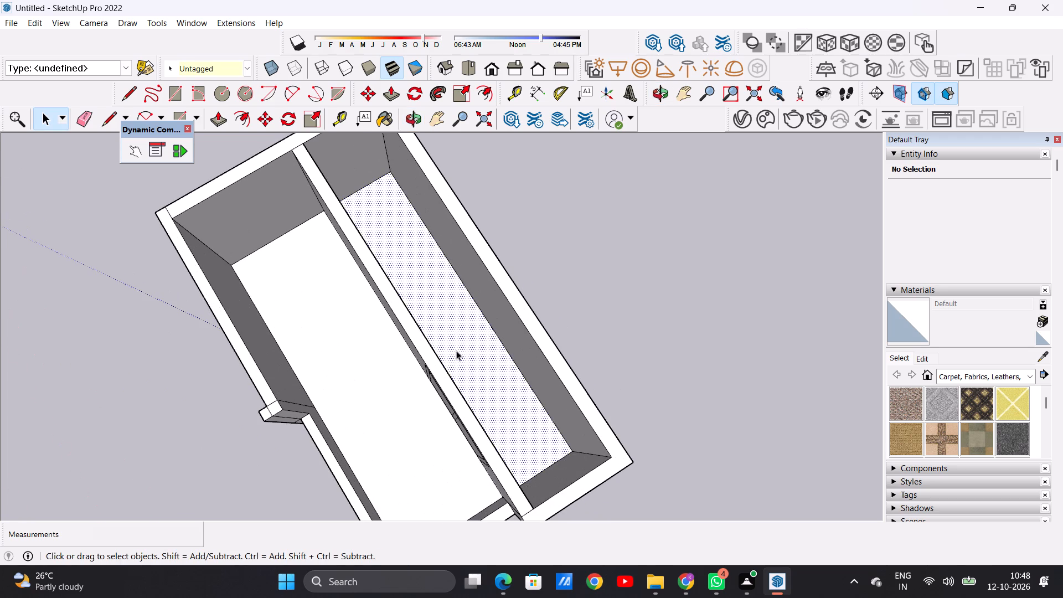
key("m")
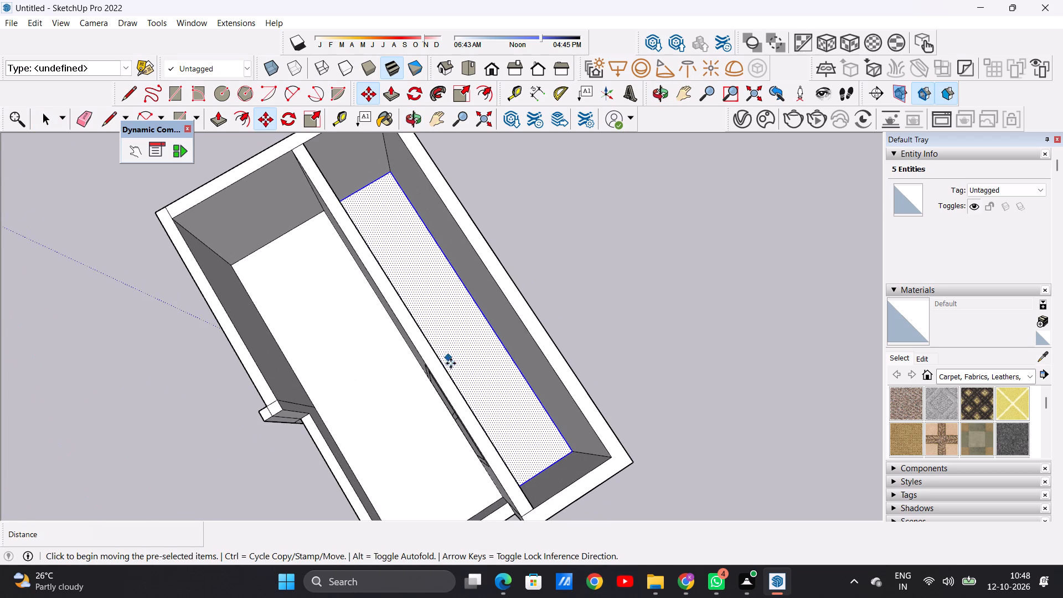
scroll(491, 360, "down", 5)
scroll(422, 243, "up", 7)
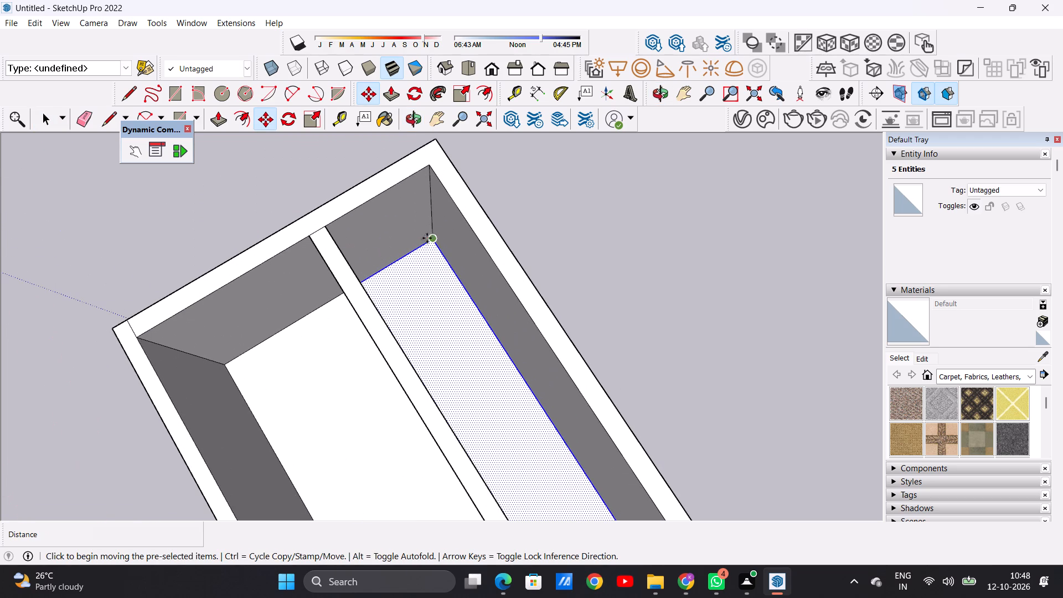
left_click(429, 235)
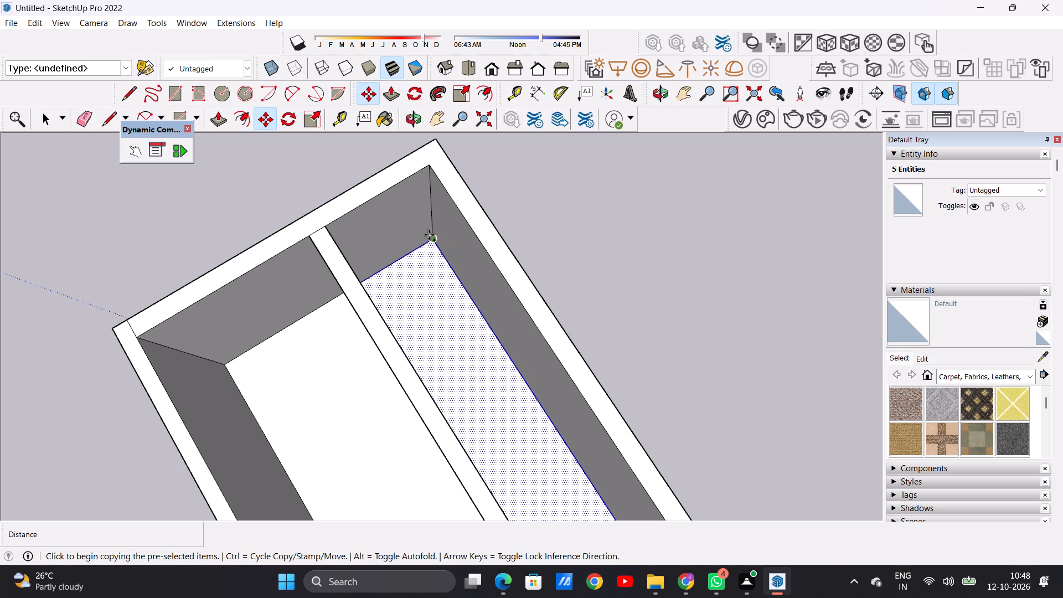
left_click(429, 172)
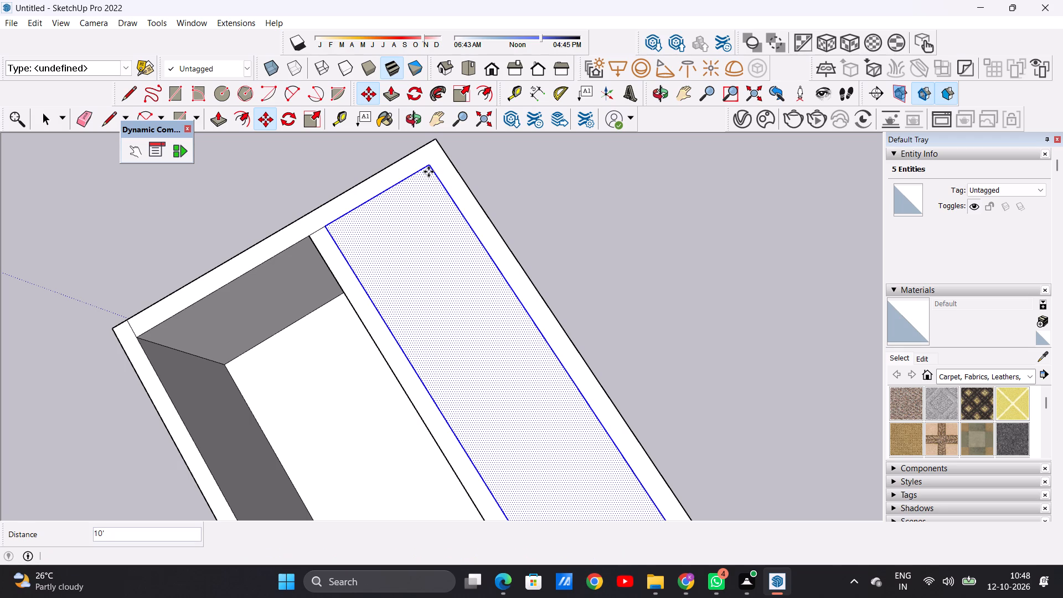
key("space")
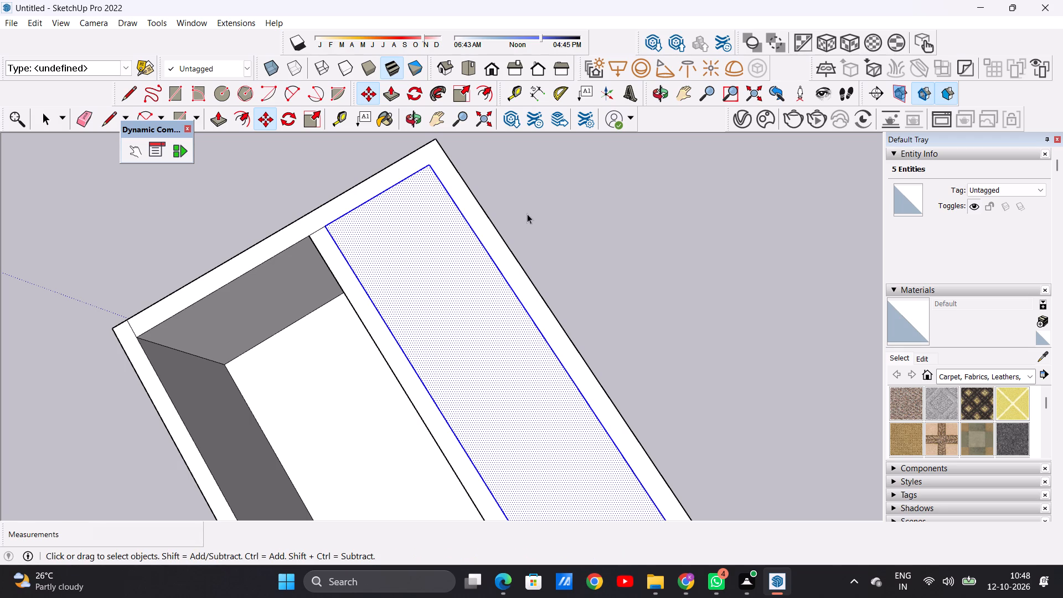
left_click(527, 214)
Examine the covered rear room, balcony and front wall from above and from the front.
scroll(300, 317, "down", 12)
scroll(387, 409, "up", 6)
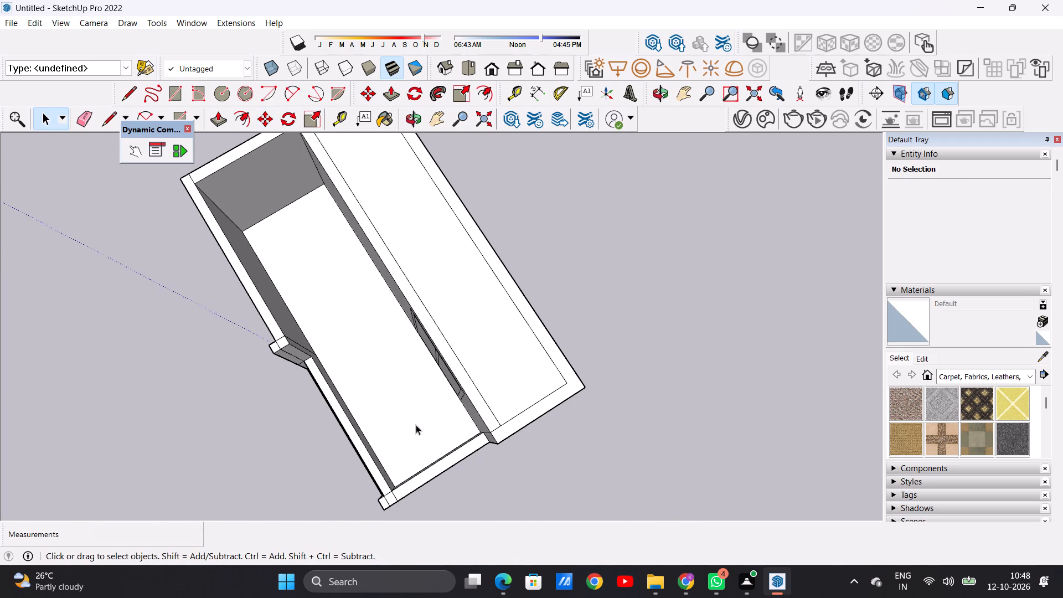
middle_click(481, 315)
middle_click_drag(343, 487, 419, 329)
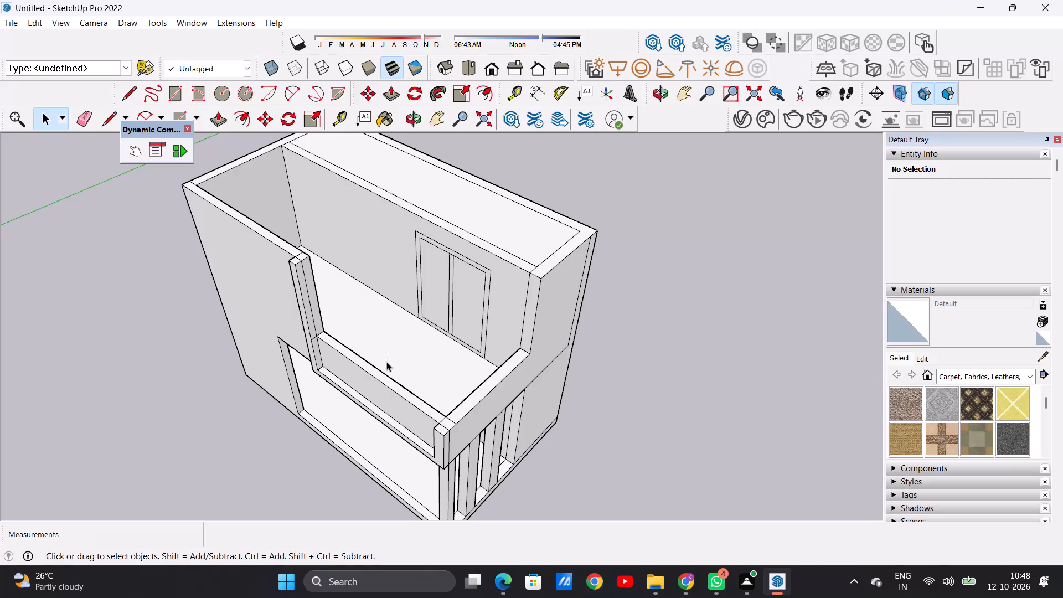
scroll(398, 408, "down", 10)
middle_click_drag(414, 359, 412, 359)
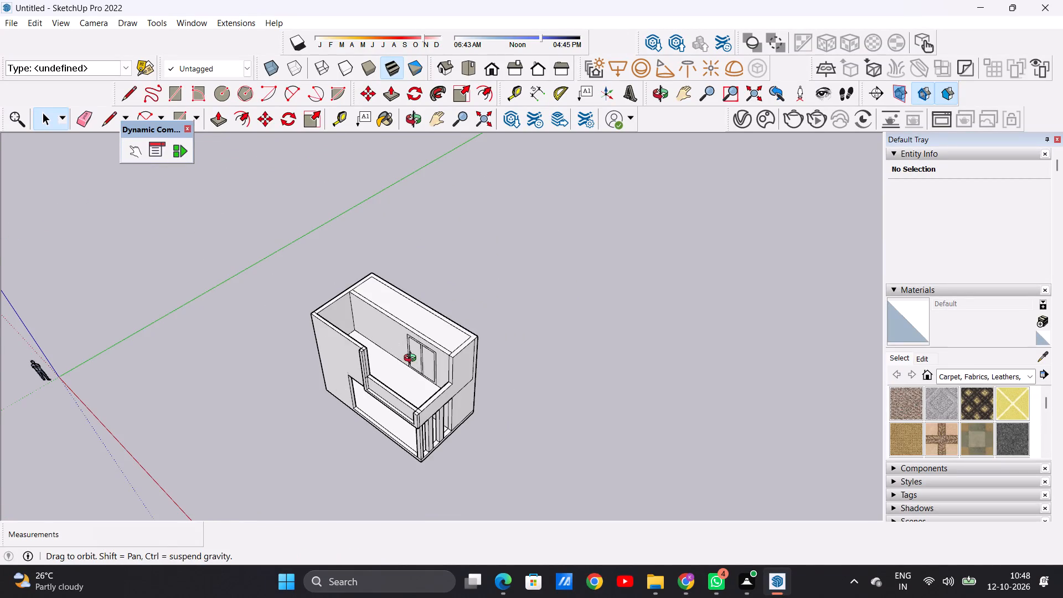
middle_click_drag(412, 359, 372, 440)
scroll(379, 430, "down", 13)
middle_click_drag(411, 432, 419, 415)
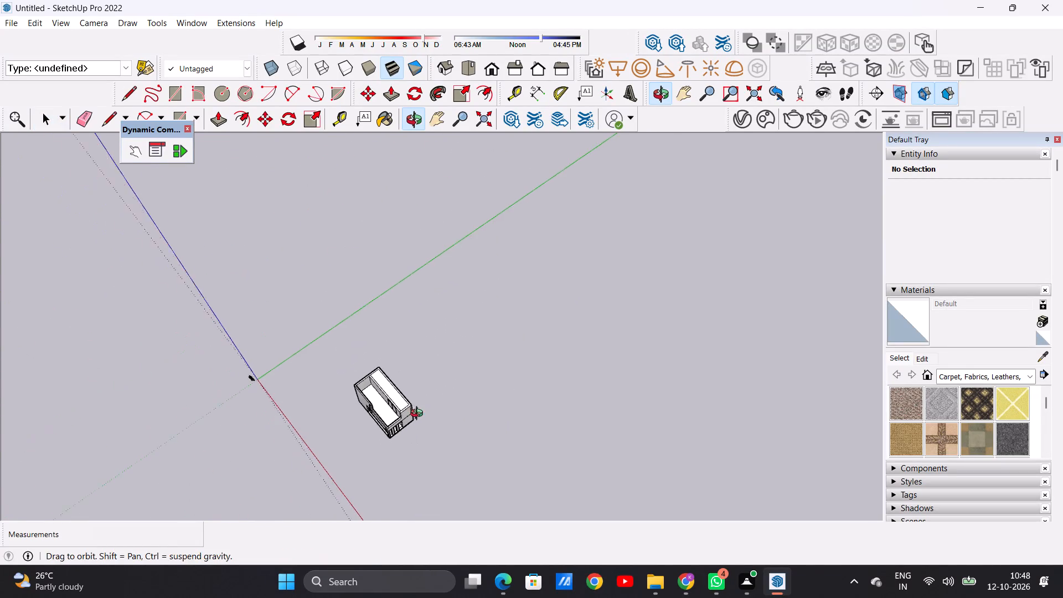
middle_click_drag(419, 415, 417, 373)
scroll(390, 388, "up", 16)
middle_click_drag(404, 429, 418, 359)
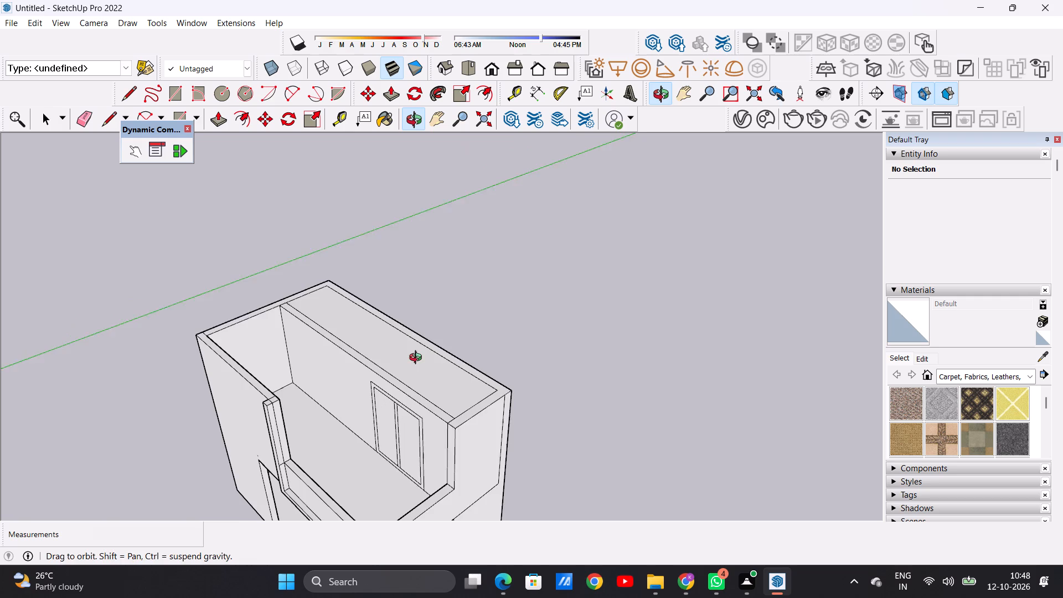
middle_click_drag(418, 359, 415, 349)
scroll(416, 350, "up", 3)
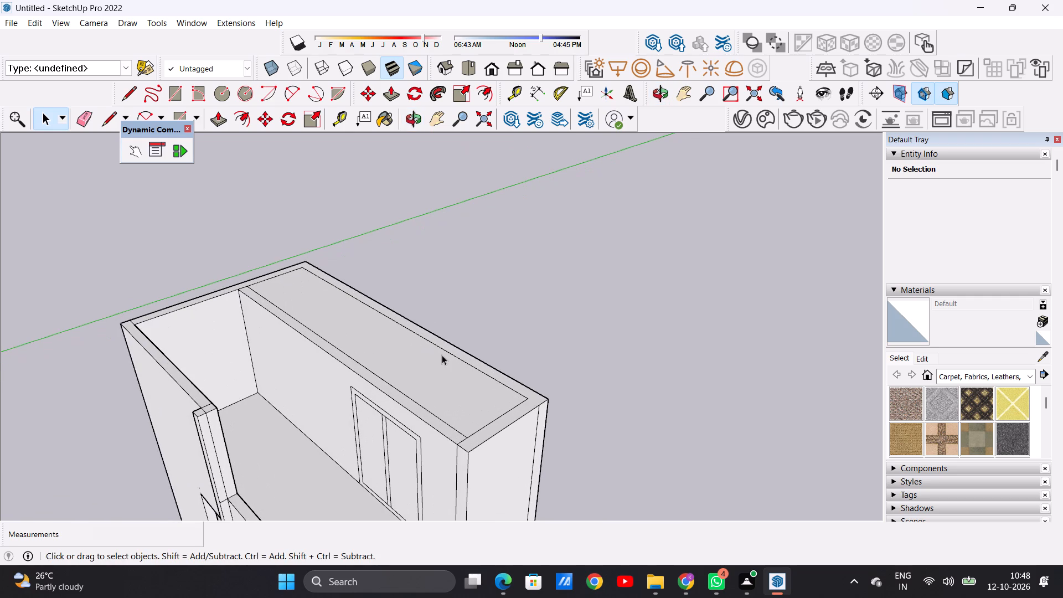
scroll(317, 447, "down", 14)
middle_click_drag(305, 465, 393, 355)
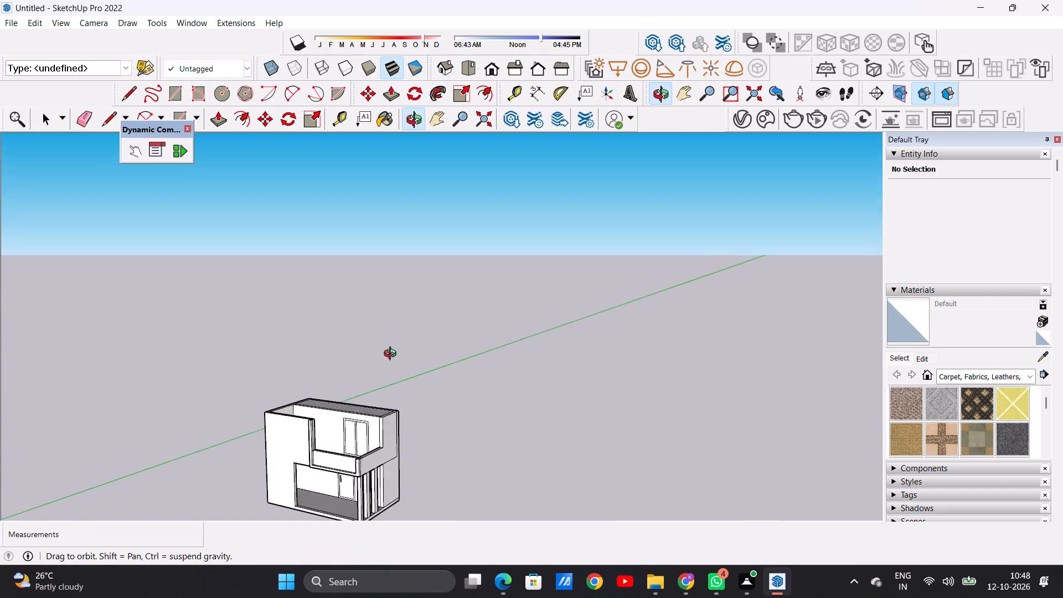
middle_click_drag(393, 355, 394, 353)
scroll(311, 499, "up", 15)
middle_click_drag(322, 453, 368, 441)
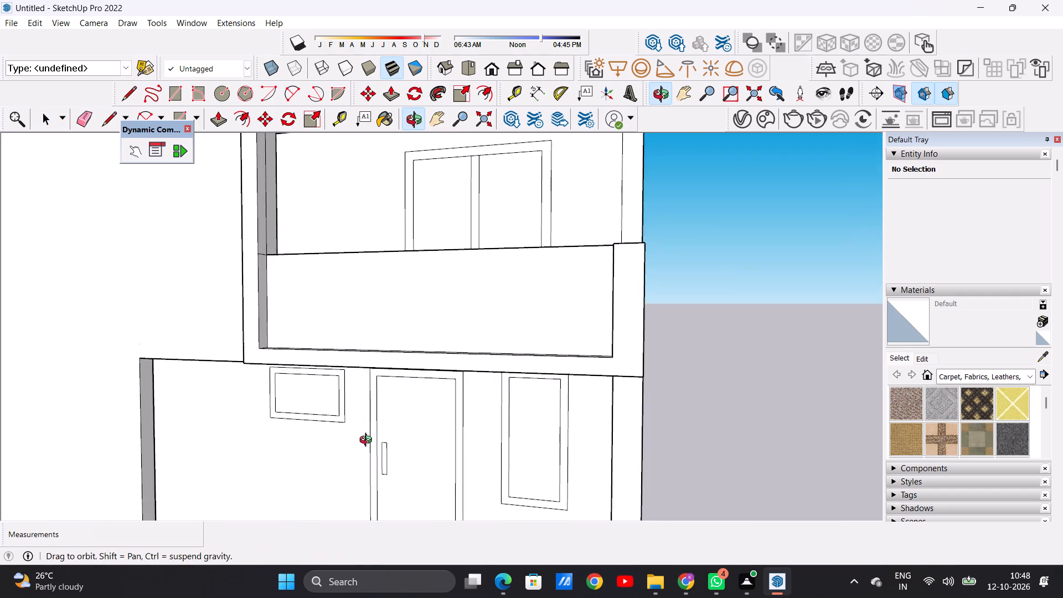
middle_click_drag(368, 441, 393, 456)
scroll(386, 473, "down", 13)
scroll(388, 396, "up", 7)
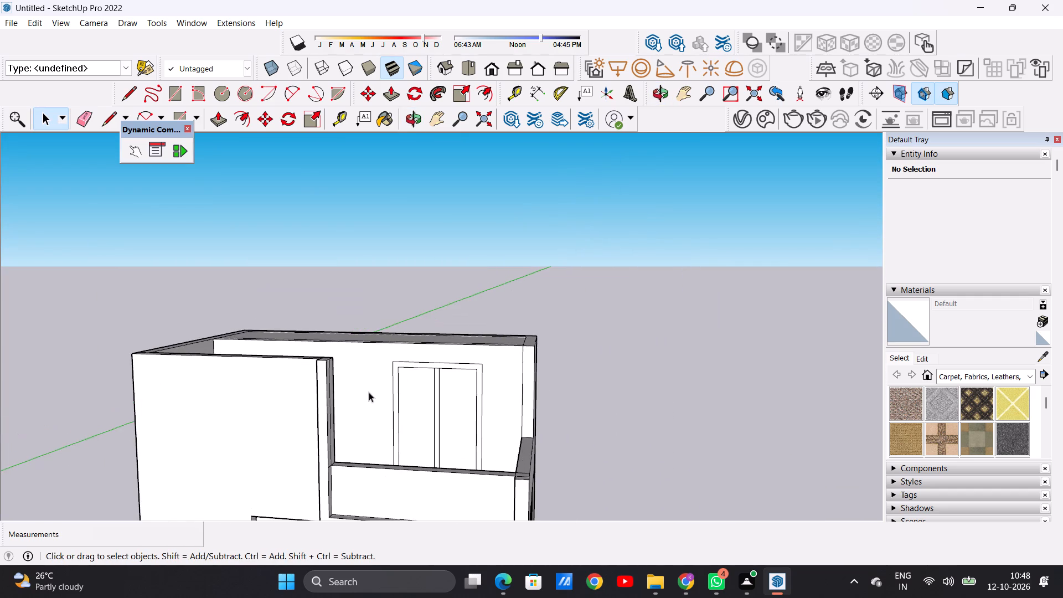
middle_click_drag(343, 442, 382, 559)
middle_click_drag(329, 447, 244, 445)
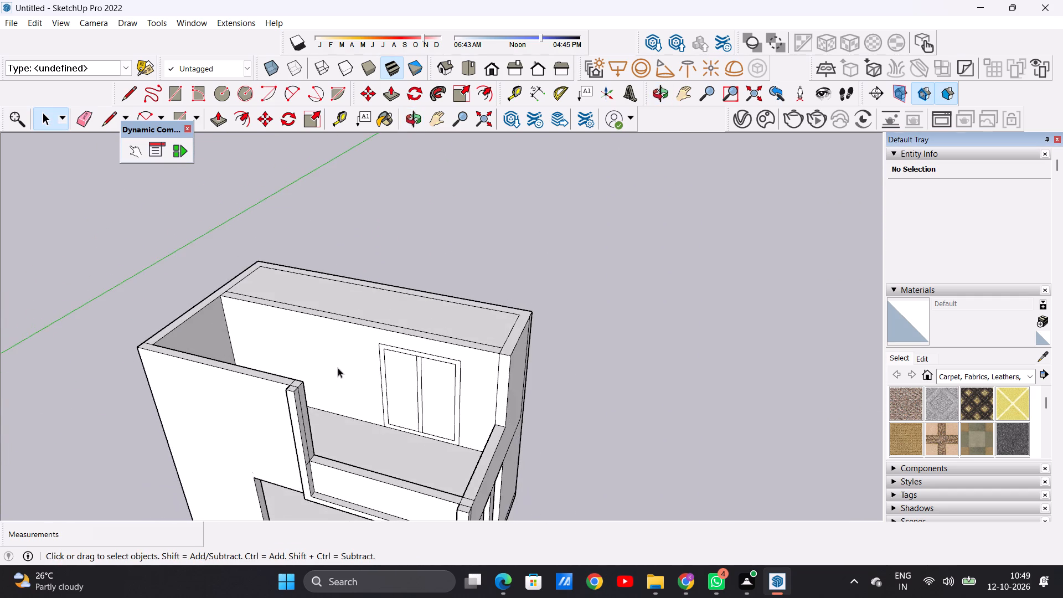
scroll(336, 366, "up", 1)
scroll(334, 365, "down", 1)
scroll(334, 365, "up", 12)
scroll(221, 420, "down", 2)
middle_click_drag(255, 354, 427, 281)
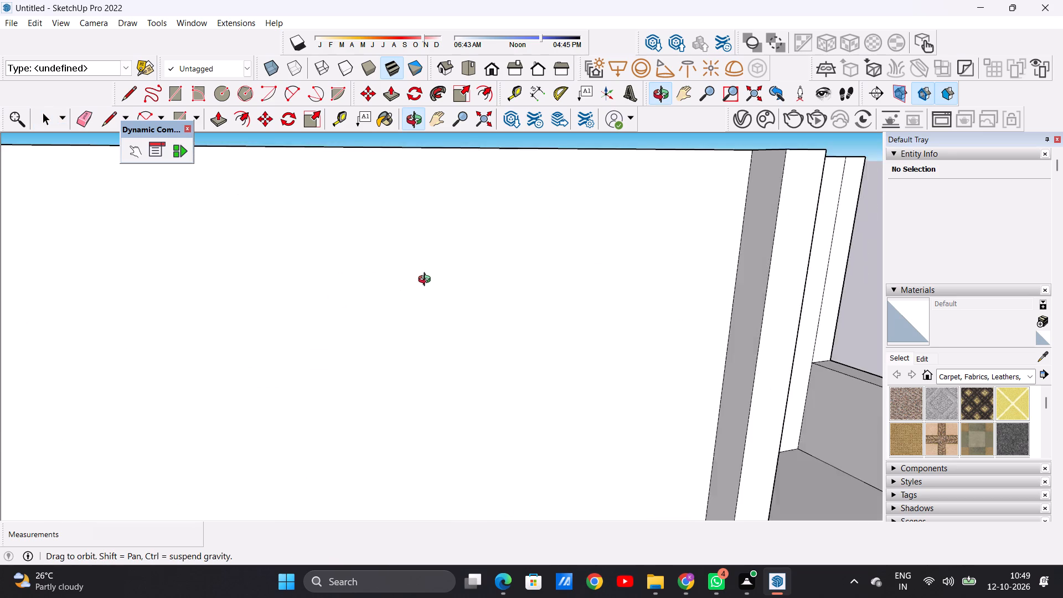
middle_click_drag(427, 281, 382, 419)
scroll(382, 406, "down", 11)
Draw a window rectangle about 4' 7" square on the upper-floor partition wall, between the end wall and the existing double-panel frame.
middle_click_drag(436, 437, 266, 396)
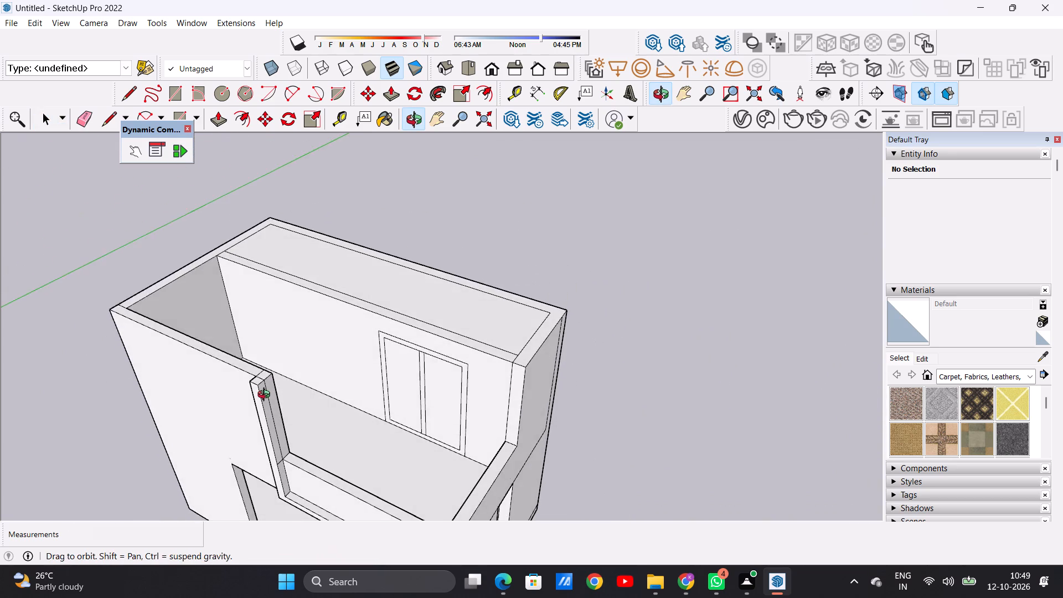
middle_click_drag(266, 396, 265, 390)
scroll(283, 342, "up", 4)
key("r")
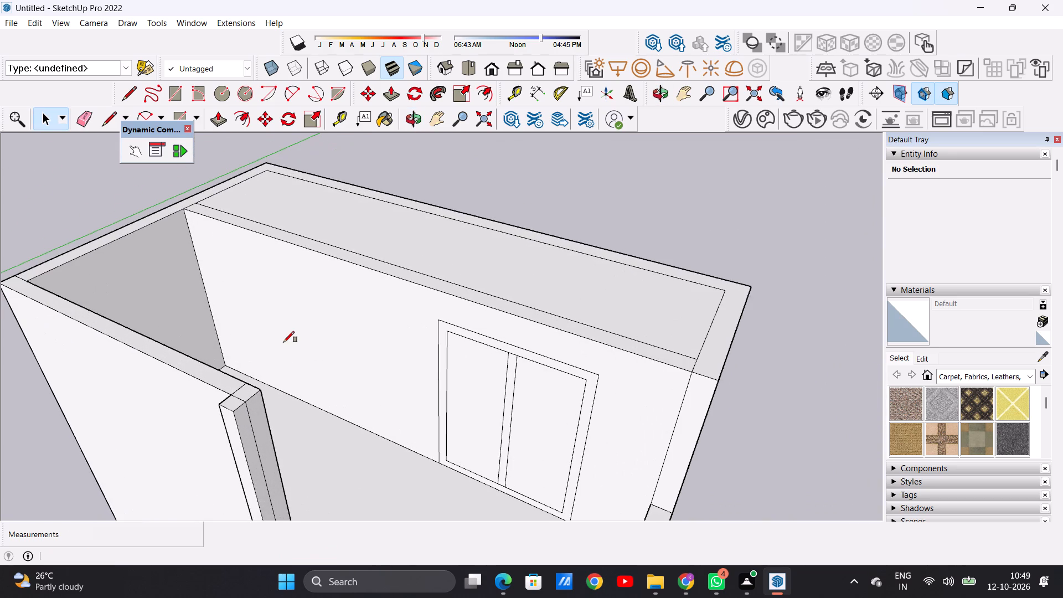
scroll(300, 347, "up", 5)
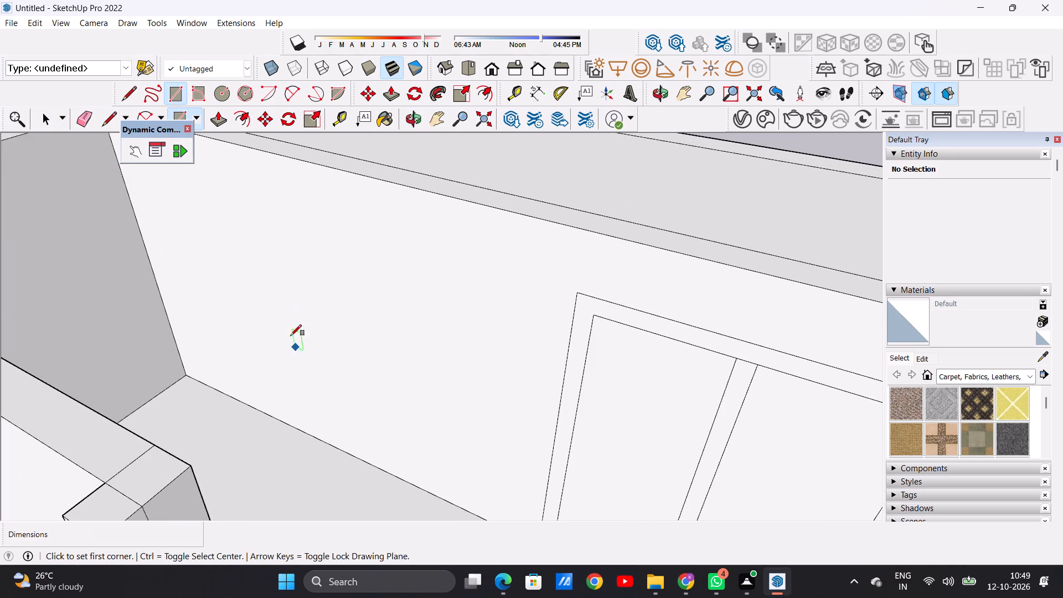
left_click(215, 189)
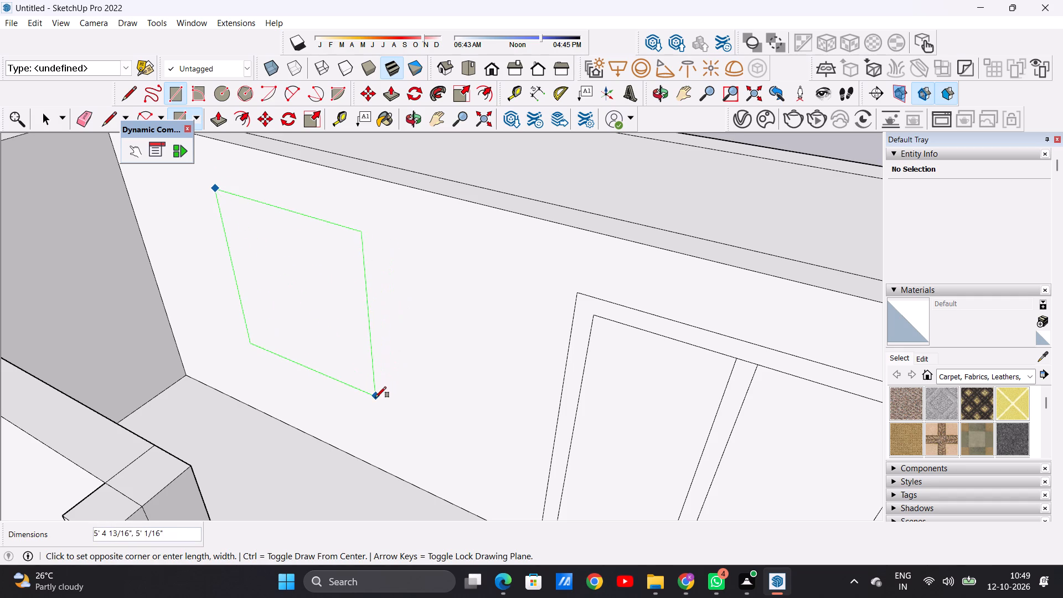
left_click(360, 372)
key("space")
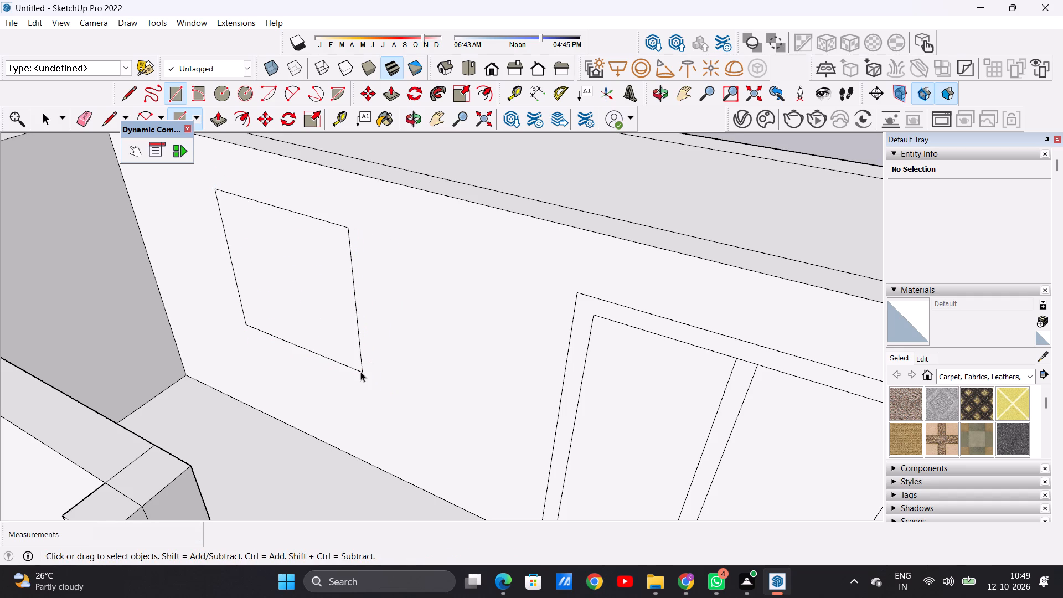
Offset the new window rectangle inward by about 4" to form its frame.
scroll(339, 434, "down", 6)
middle_click_drag(338, 406, 424, 417)
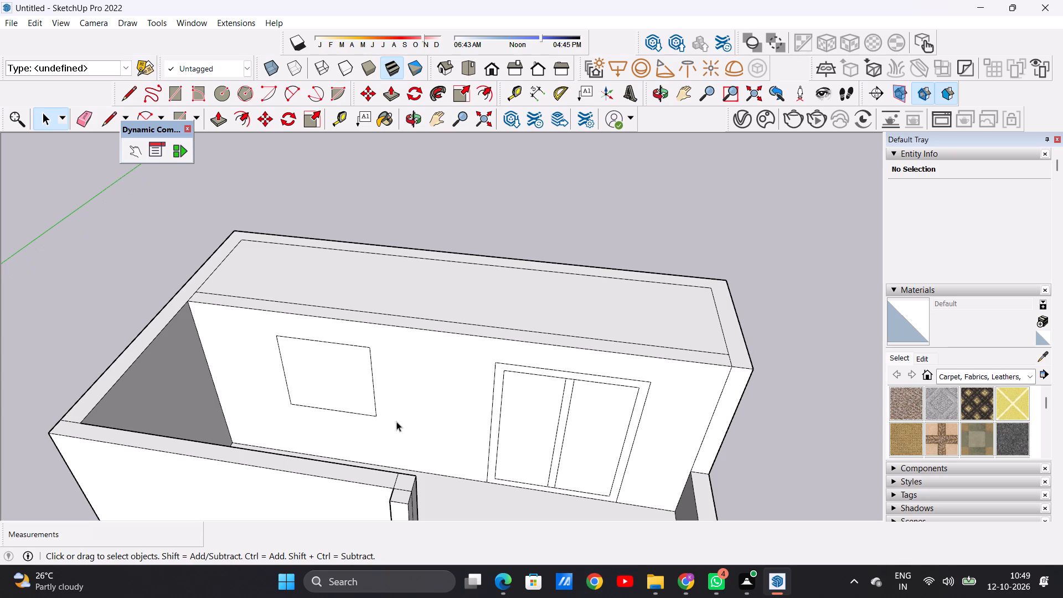
scroll(381, 418, "down", 2)
scroll(346, 414, "up", 8)
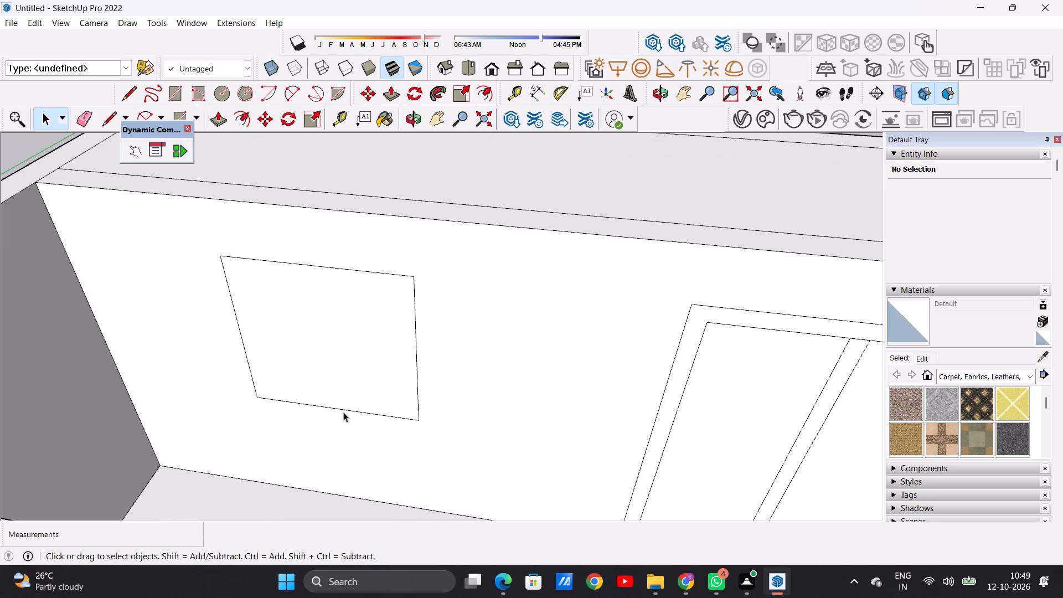
type("OF")
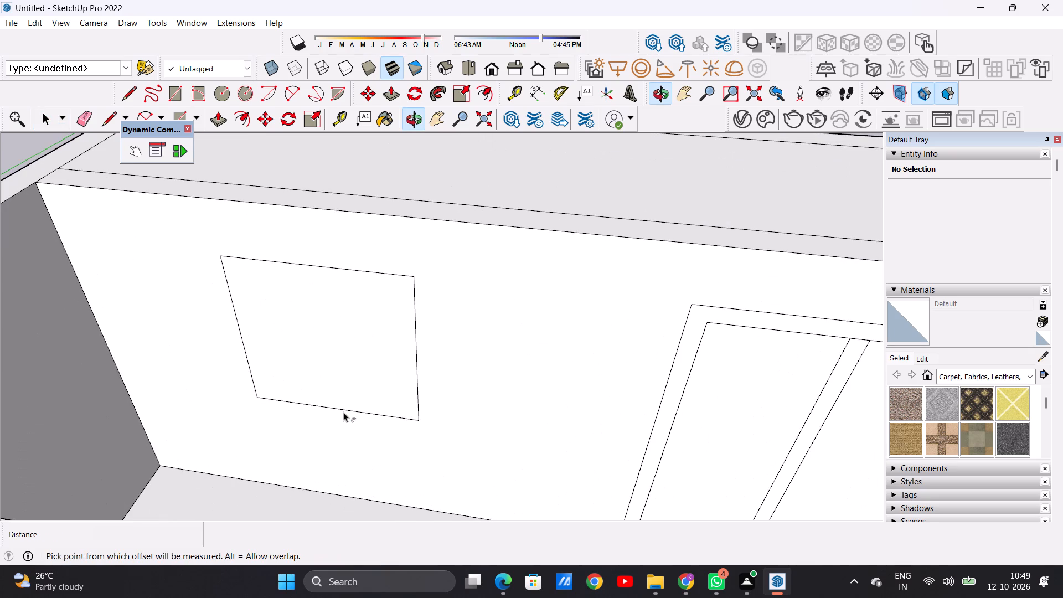
left_click(263, 270)
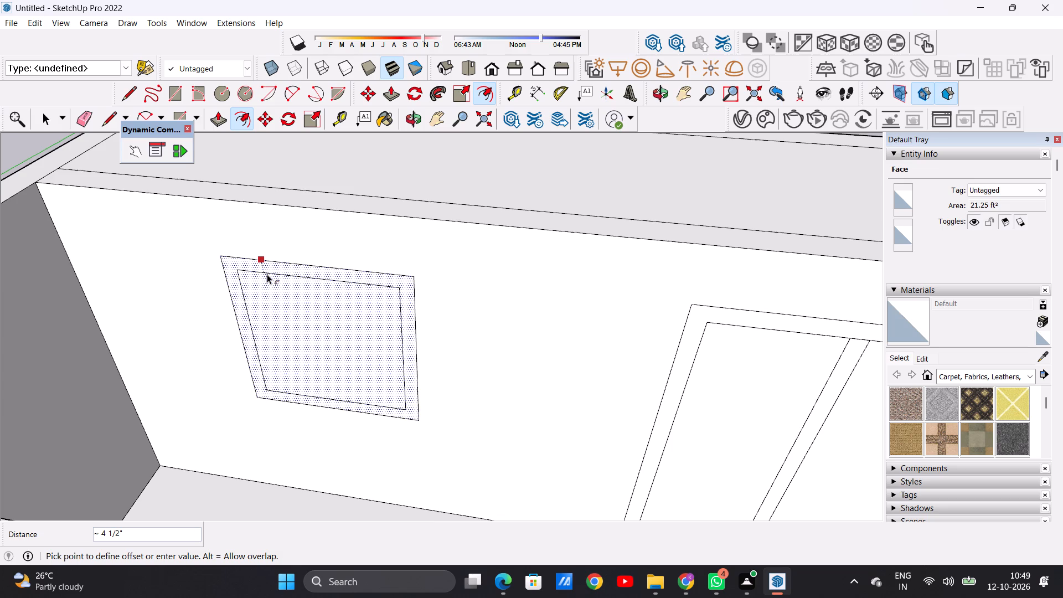
left_click(267, 272)
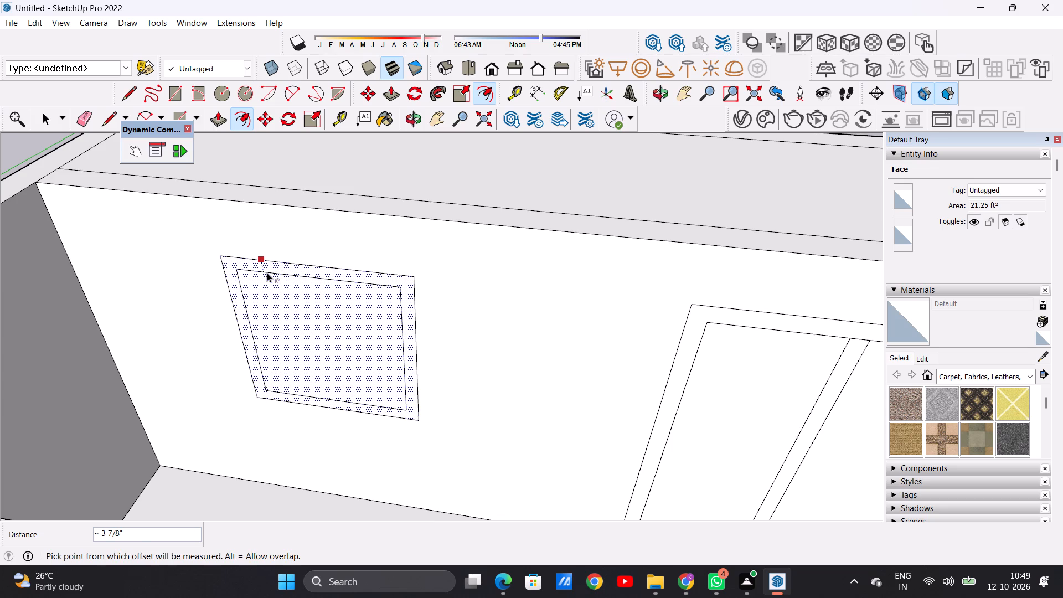
key("space")
Draw two parallel vertical lines about 3' 11 1/2" long inside the window frame to form its central mullion.
key("l")
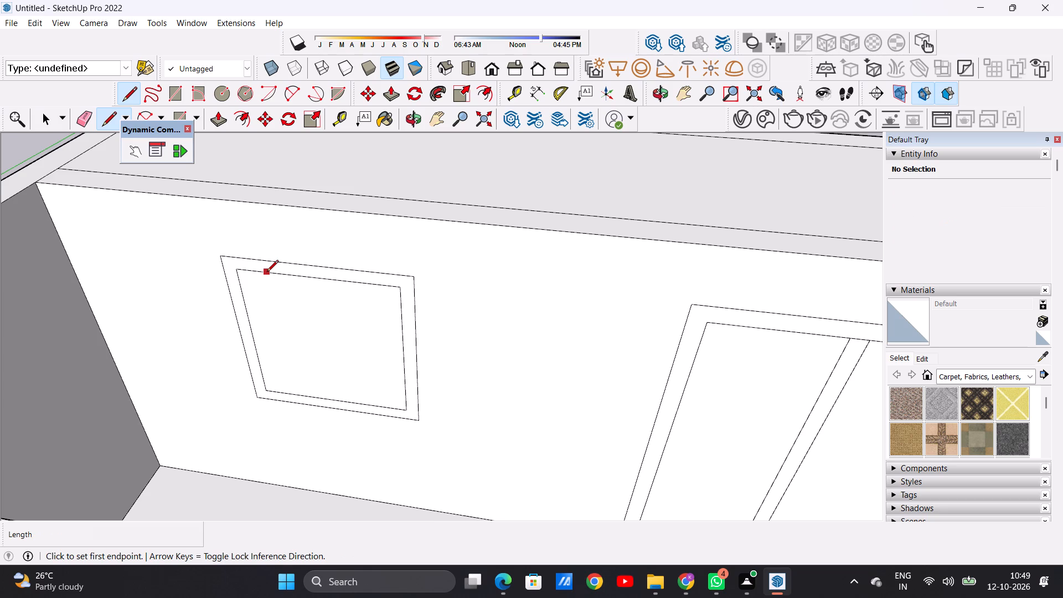
left_click(306, 277)
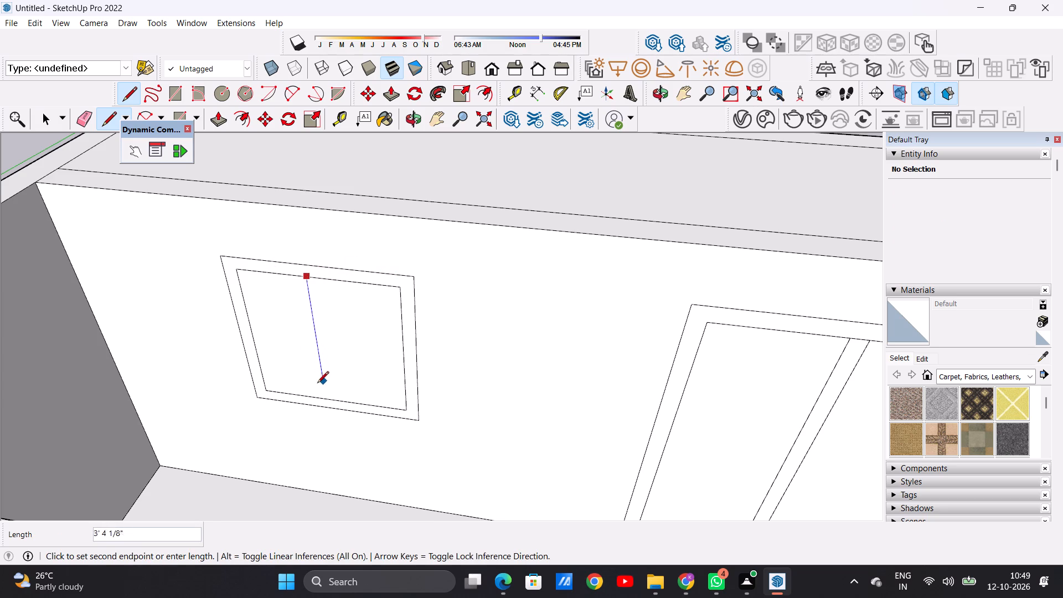
left_click(327, 400)
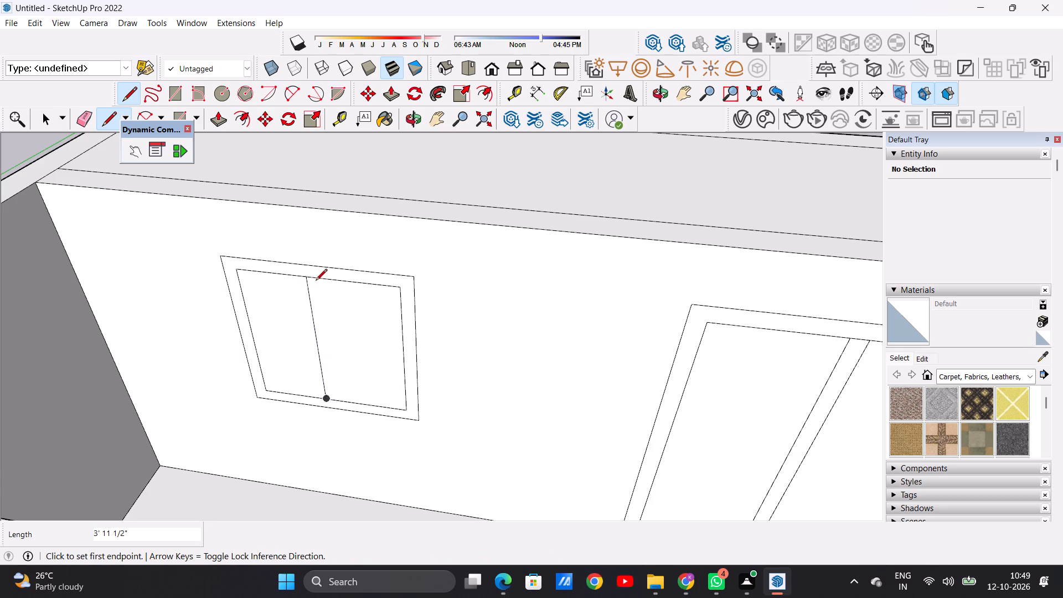
left_click(319, 280)
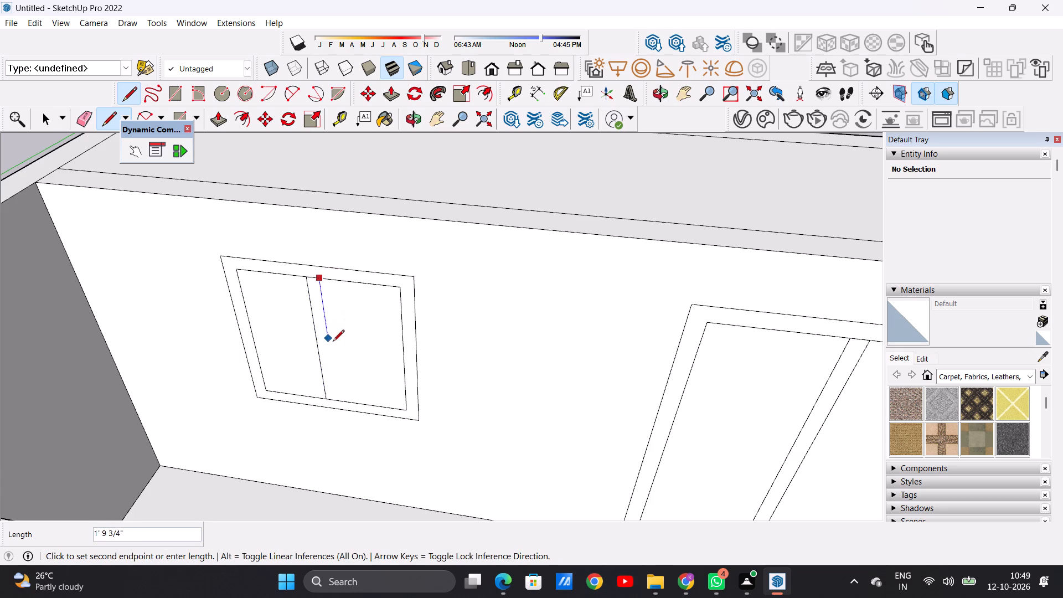
left_click(340, 400)
key("space")
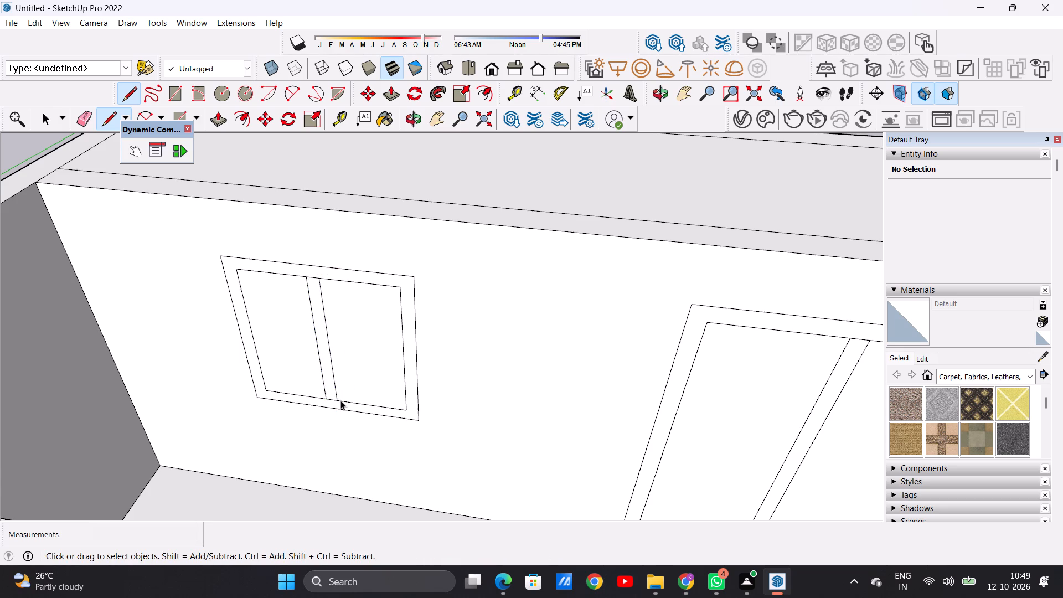
Examine the upper-floor partition wall's windows and the rear-room roof from the front and from above.
scroll(328, 404, "down", 13)
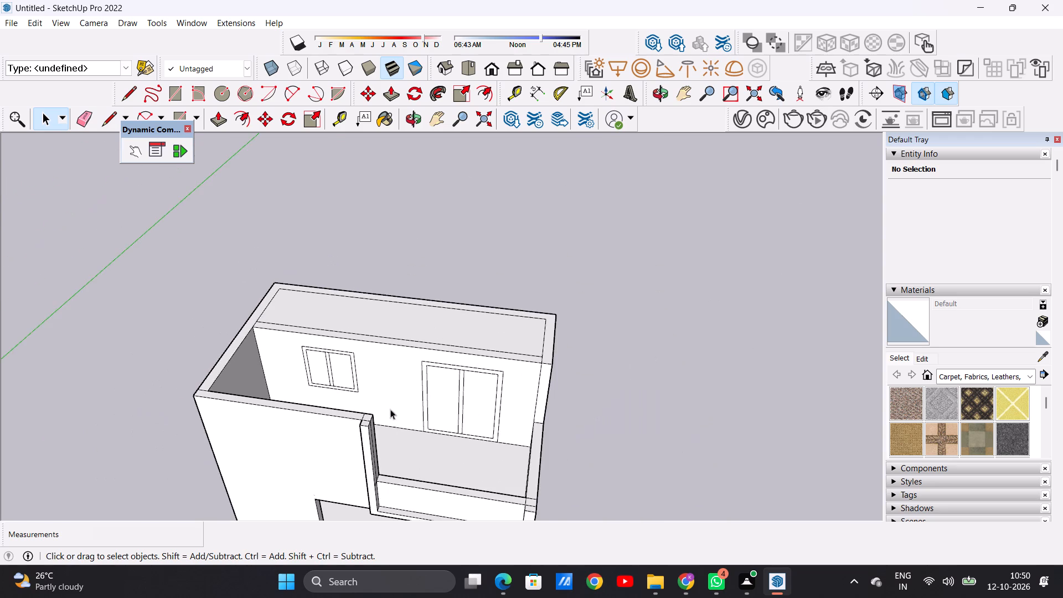
middle_click_drag(400, 415, 406, 297)
scroll(399, 355, "down", 4)
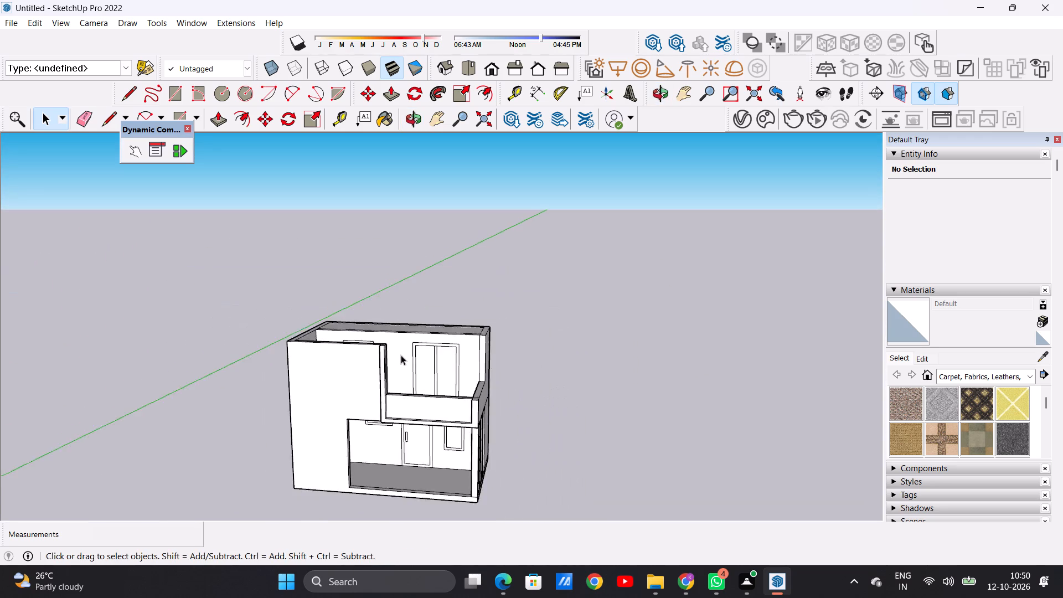
scroll(401, 355, "down", 6)
middle_click_drag(386, 378, 324, 435)
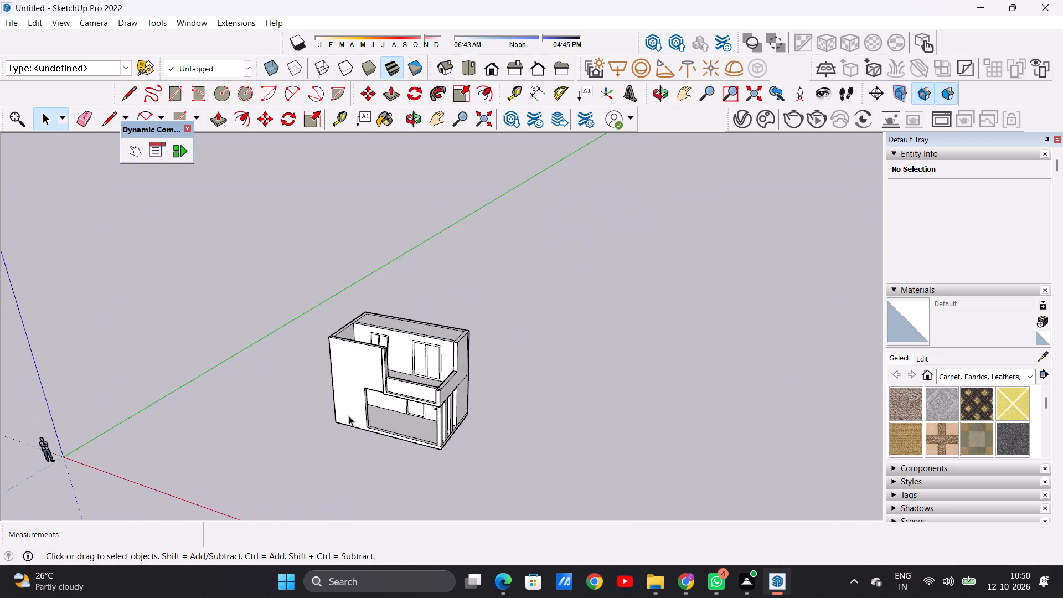
scroll(431, 297, "up", 9)
middle_click_drag(391, 319, 371, 401)
scroll(336, 380, "down", 6)
scroll(414, 365, "up", 12)
scroll(417, 352, "down", 2)
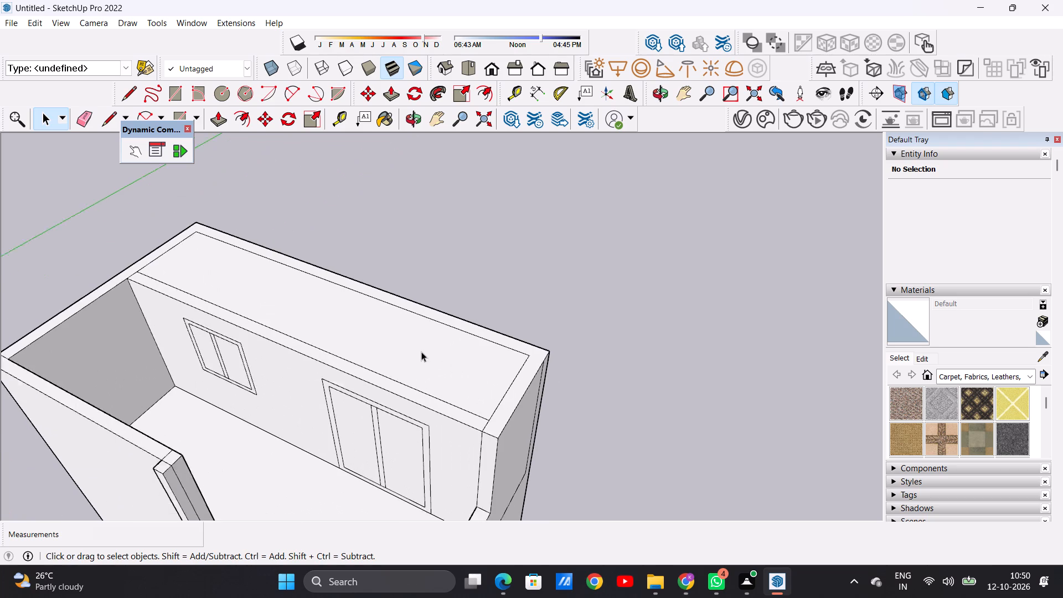
scroll(421, 352, "down", 9)
scroll(400, 372, "up", 6)
middle_click_drag(400, 341, 399, 395)
scroll(386, 354, "down", 6)
scroll(414, 367, "up", 6)
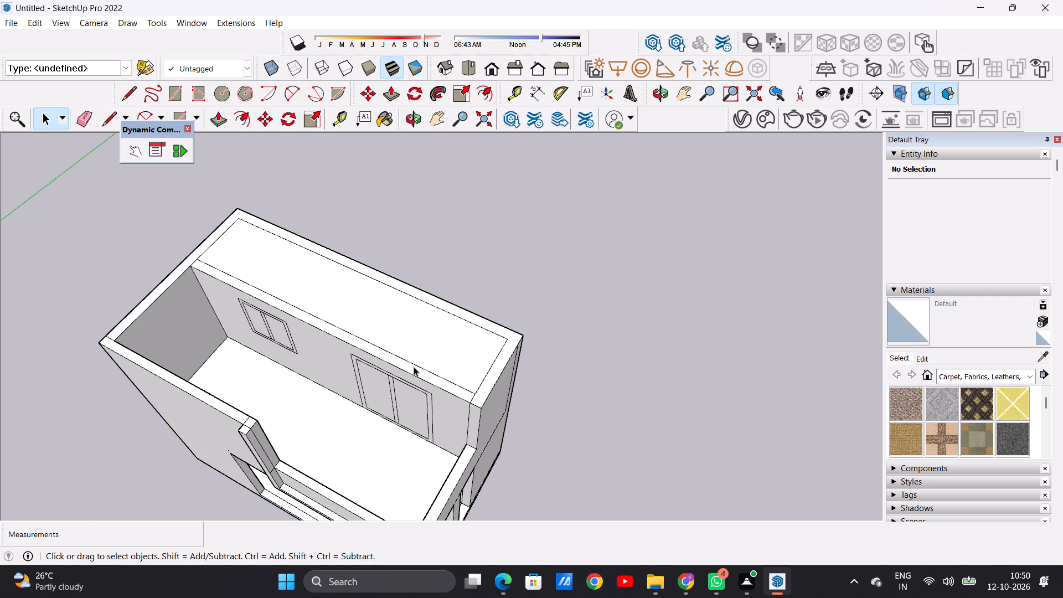
Push/Pull the inner roof face over the rear room upward by about 7 11/16" to form a raised slab.
scroll(414, 367, "down", 5)
scroll(431, 364, "up", 7)
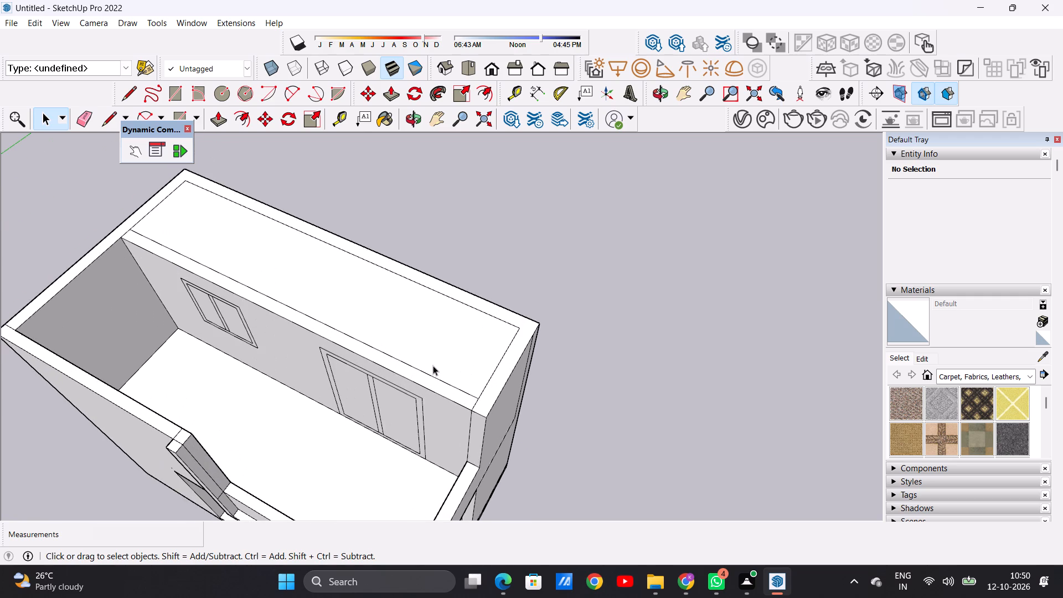
key("p")
scroll(455, 354, "up", 1)
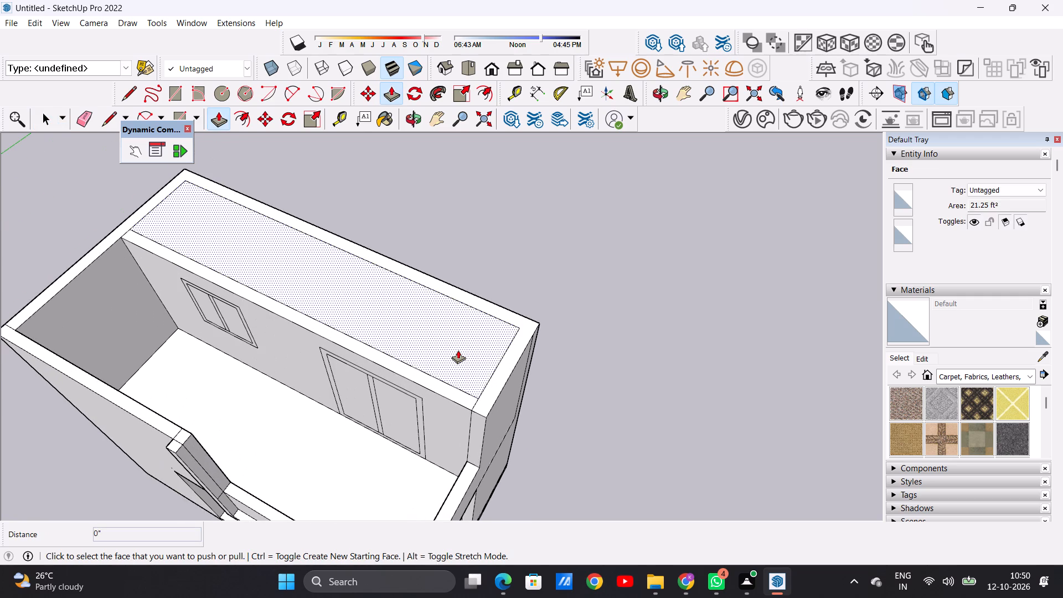
left_click(458, 350)
middle_click_drag(468, 342, 518, 244)
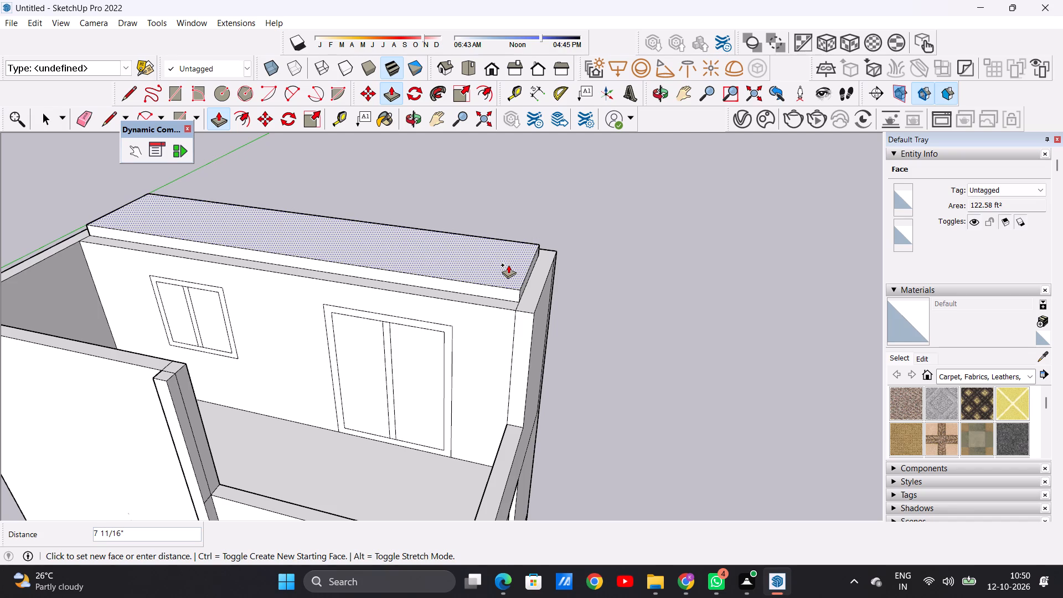
left_click(508, 265)
key("space")
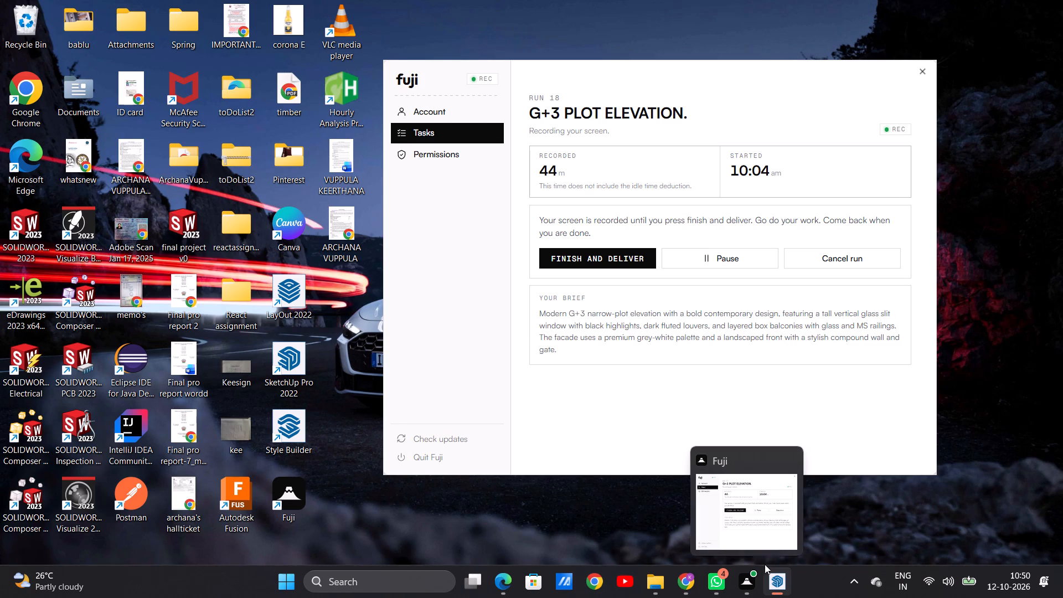
Examine the raised roof, the balcony and the front parapet's outer corner from the front and from above.
left_click(756, 516)
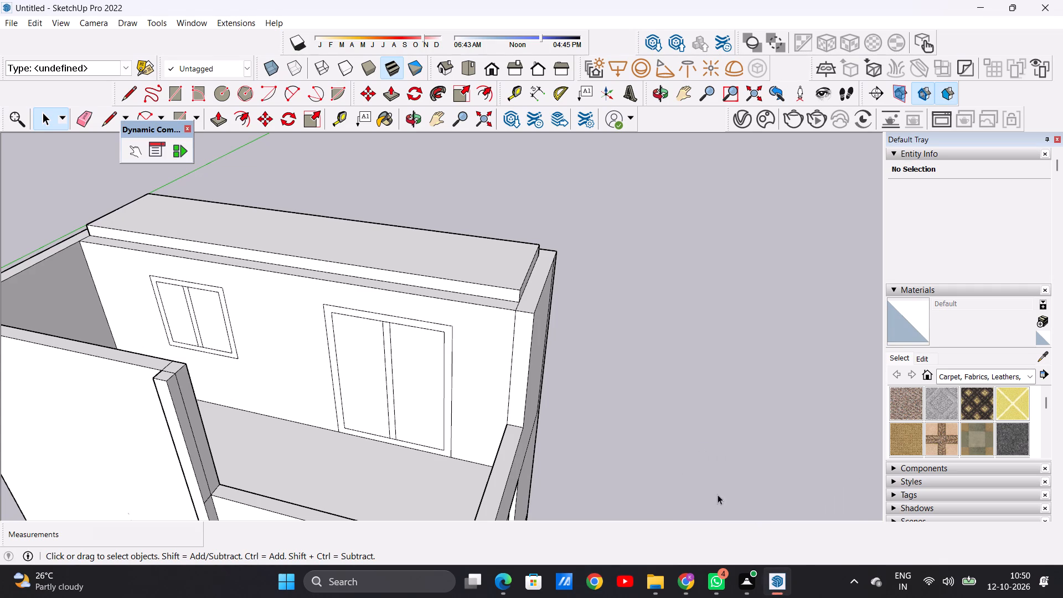
scroll(592, 442, "down", 11)
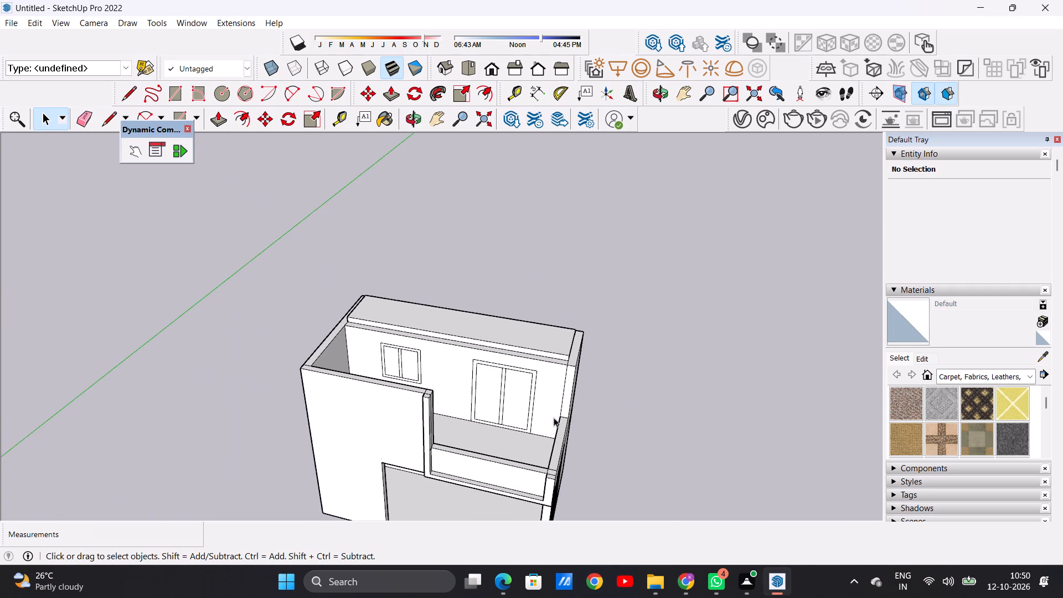
middle_click_drag(560, 439, 586, 370)
scroll(536, 330, "down", 11)
middle_click_drag(529, 394, 426, 369)
scroll(520, 329, "up", 13)
middle_click_drag(493, 334, 514, 453)
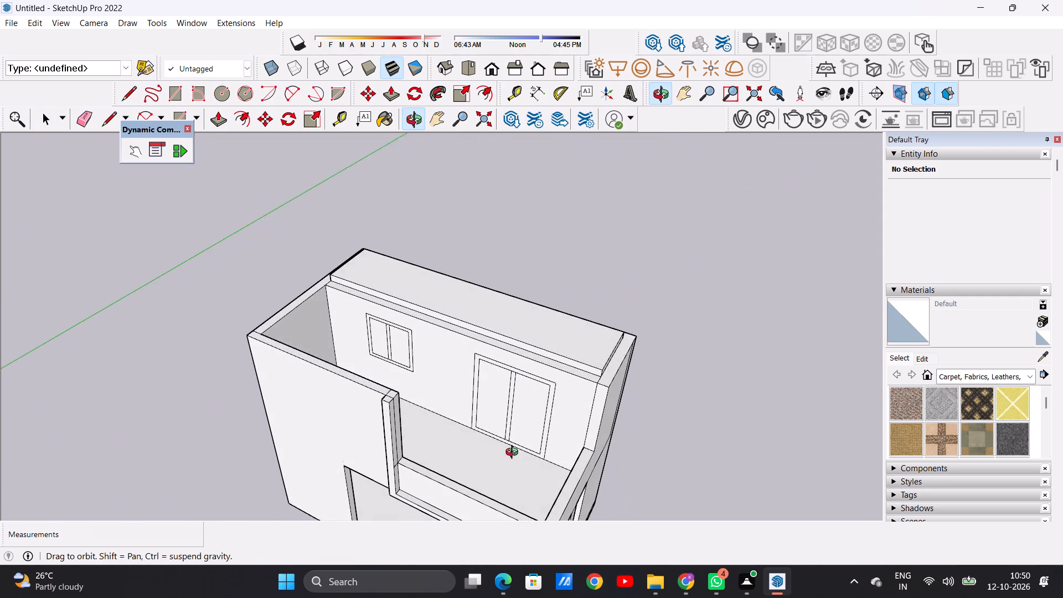
middle_click_drag(514, 453, 514, 460)
scroll(582, 391, "down", 8)
middle_click_drag(564, 446, 565, 442)
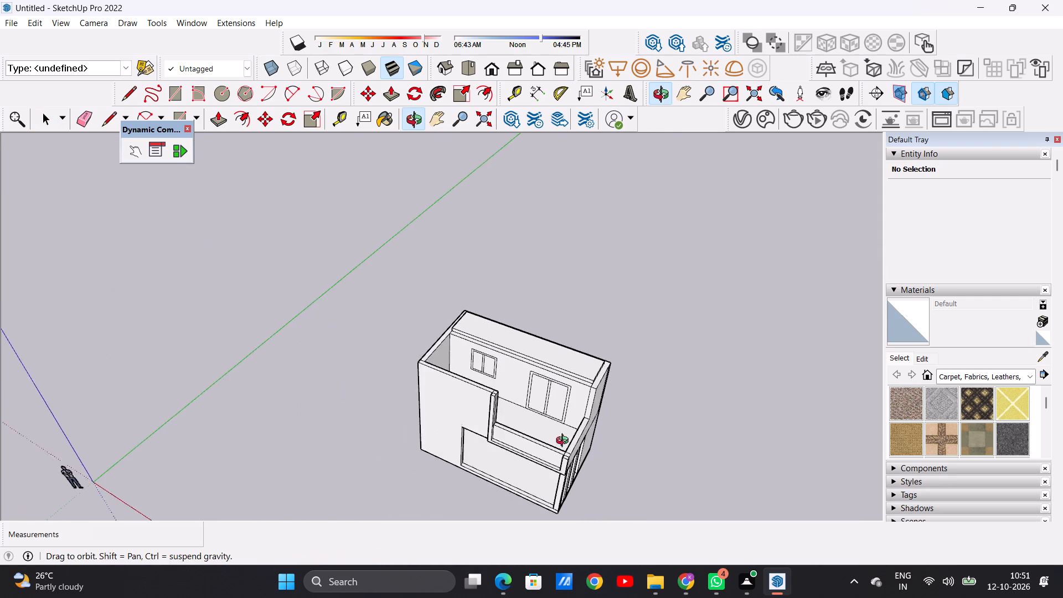
middle_click_drag(565, 442, 659, 330)
scroll(628, 386, "up", 4)
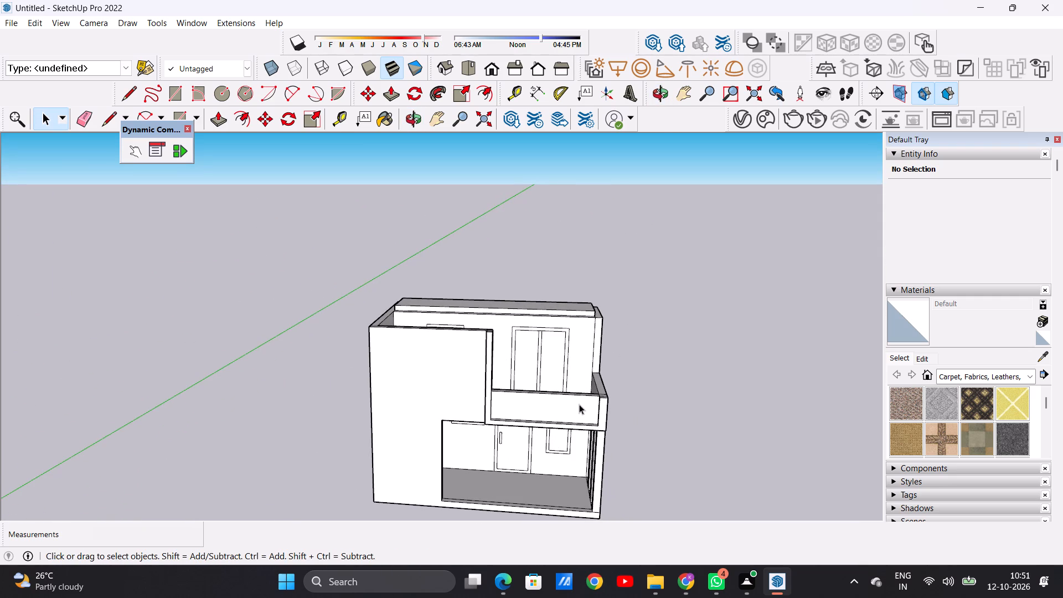
scroll(605, 425, "down", 3)
middle_click_drag(600, 404, 606, 489)
scroll(598, 440, "up", 17)
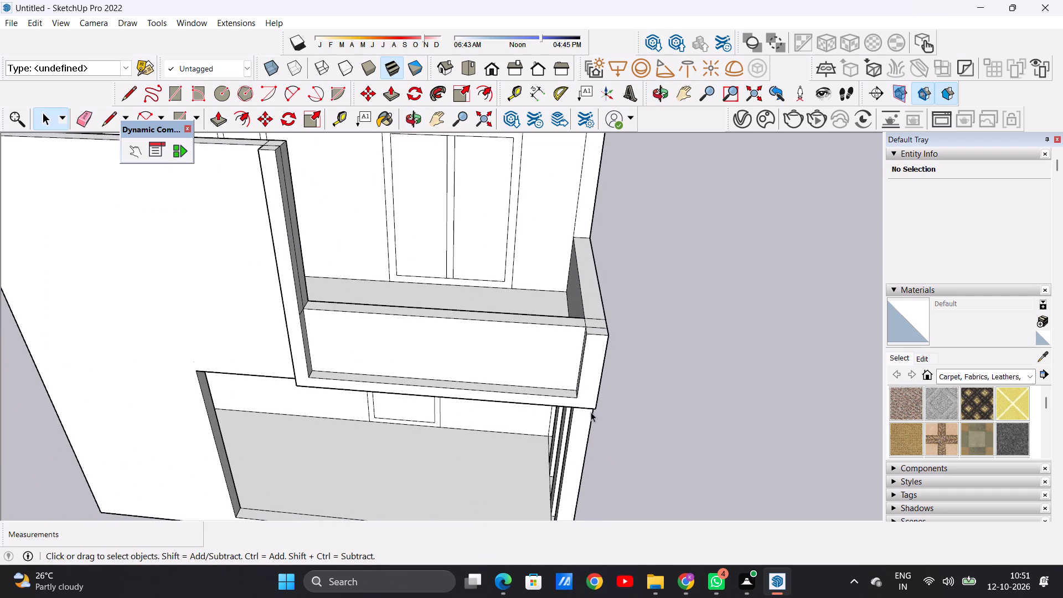
middle_click_drag(597, 336, 585, 427)
scroll(596, 414, "up", 11)
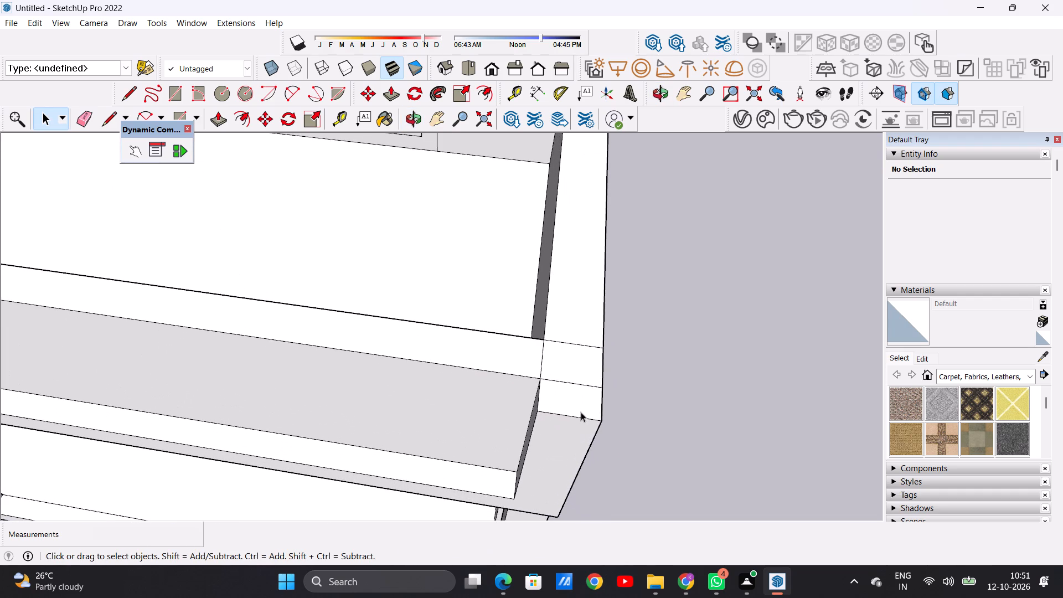
scroll(542, 383, "down", 14)
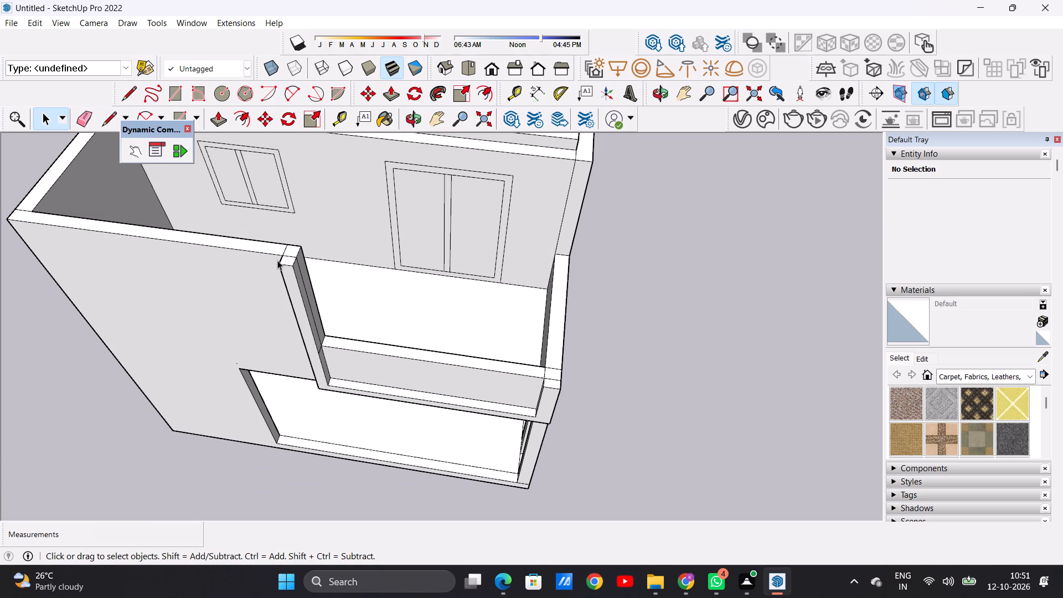
scroll(540, 394, "up", 5)
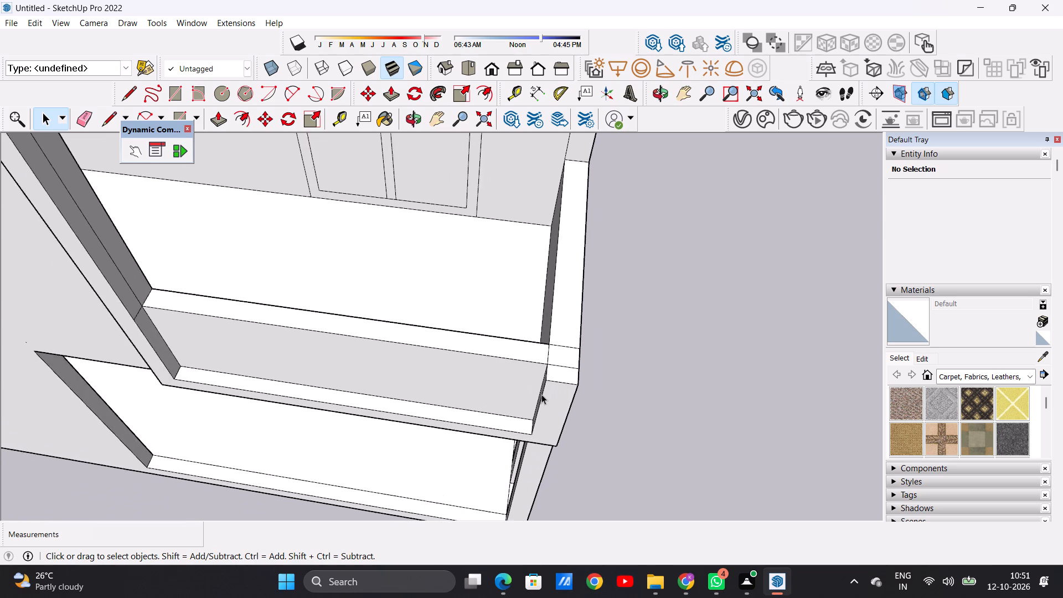
scroll(541, 394, "up", 5)
scroll(560, 379, "down", 8)
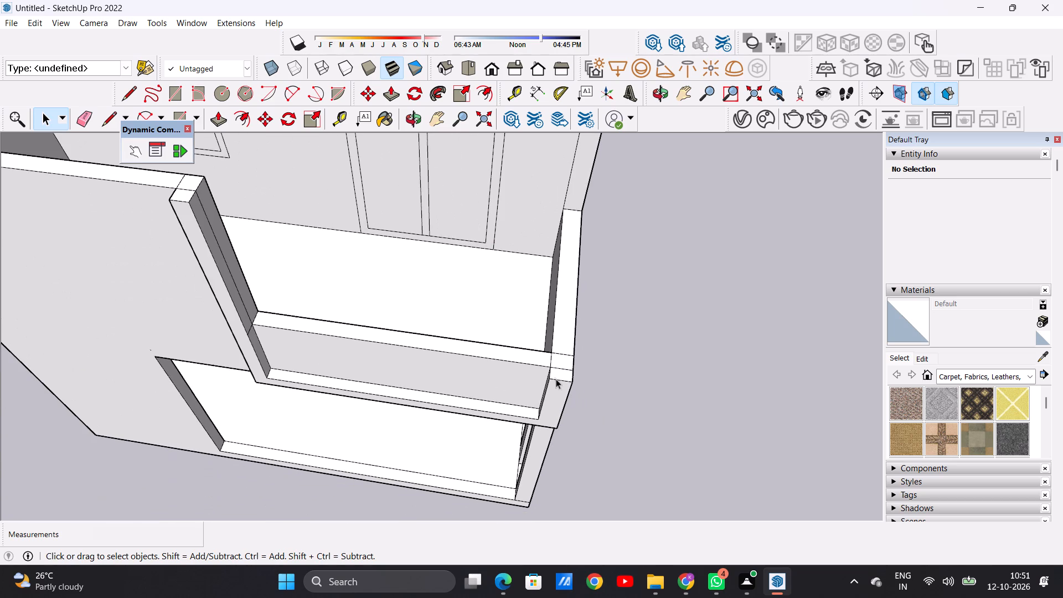
scroll(562, 373, "up", 5)
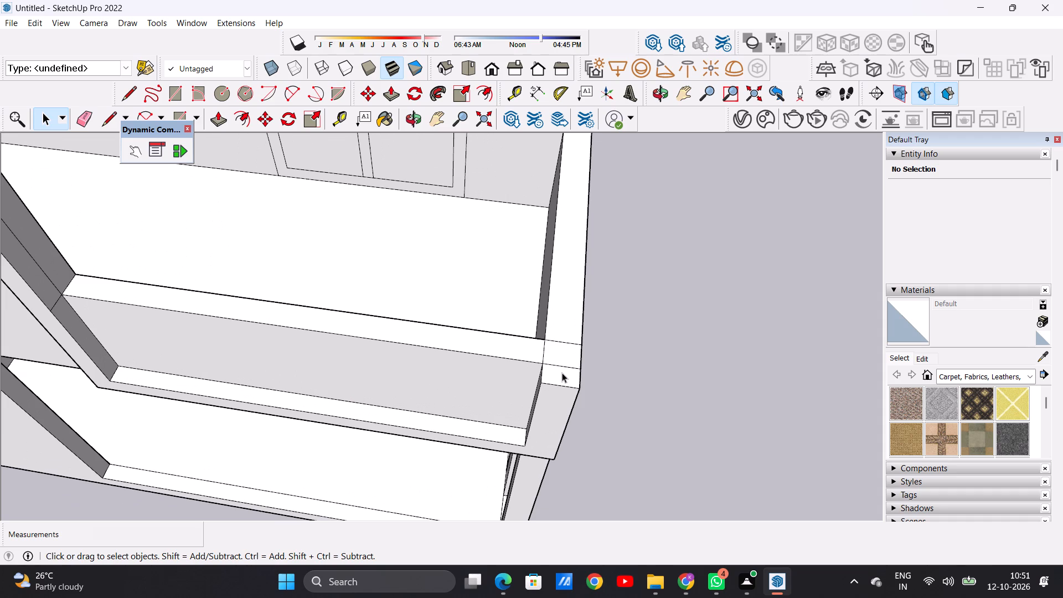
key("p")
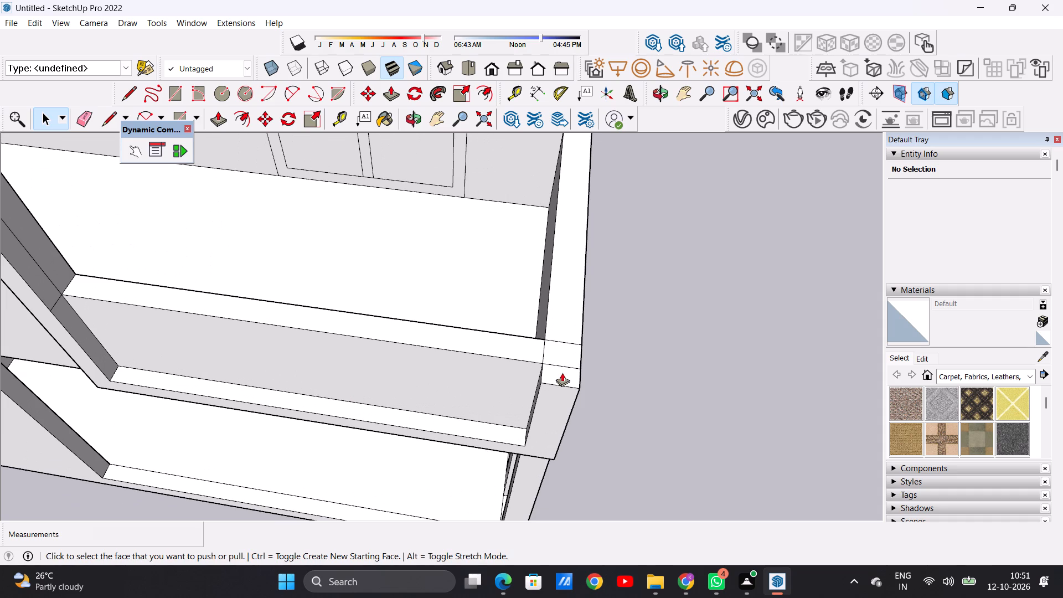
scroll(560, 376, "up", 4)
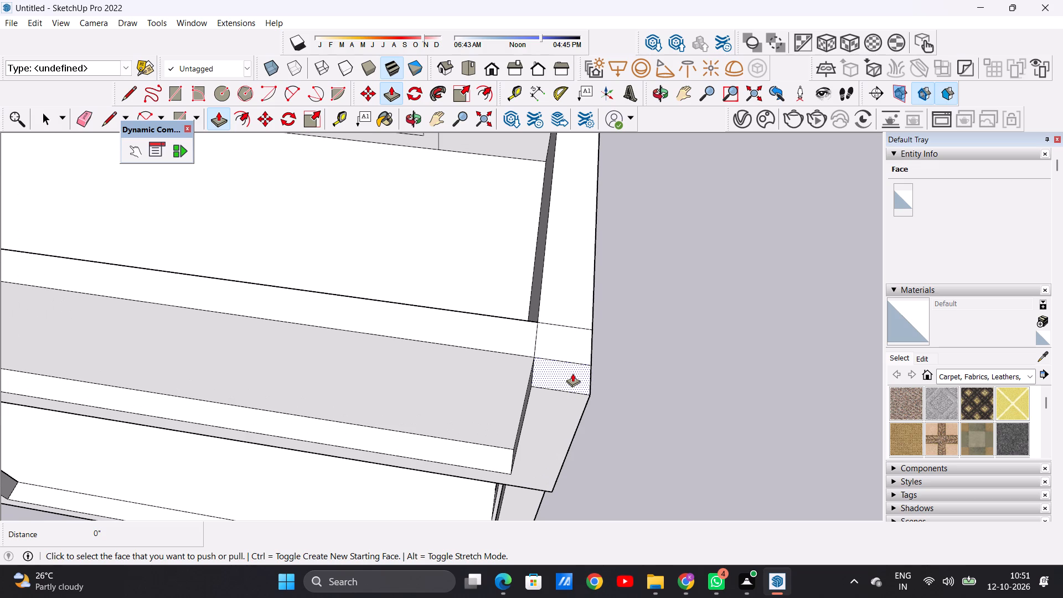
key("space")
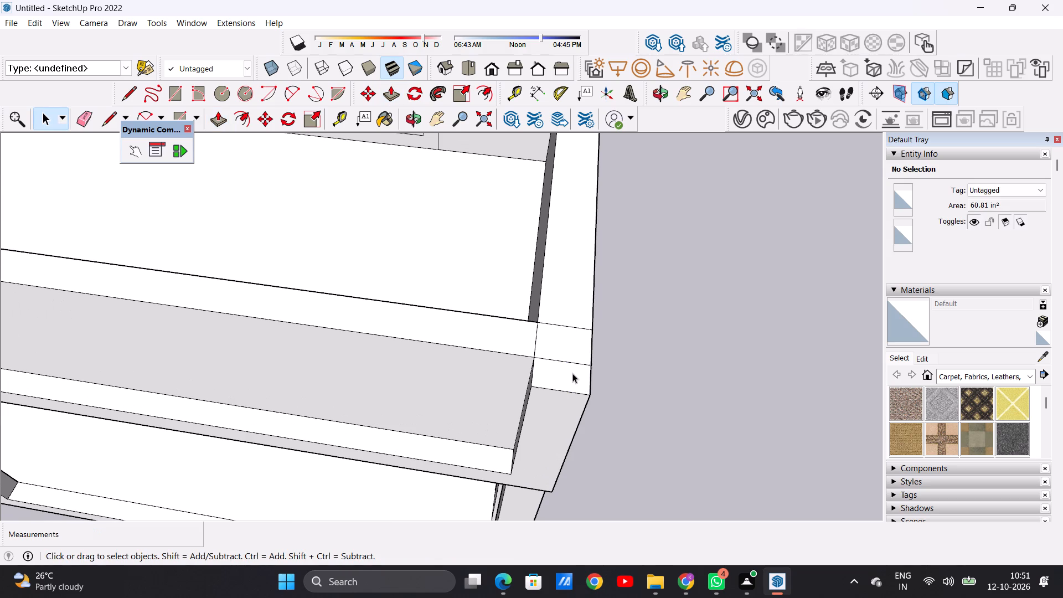
Draw a line about 6 1/16" long across the front strip of the tall front wall's balcony-side end, just below its top.
scroll(478, 378, "down", 16)
middle_click_drag(298, 297, 152, 230)
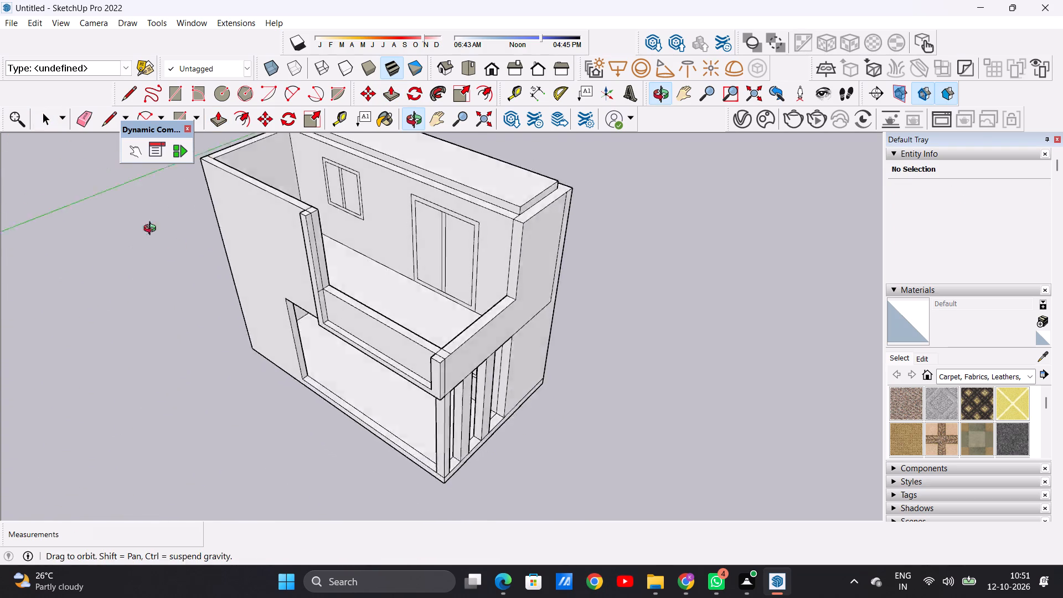
middle_click_drag(152, 230, 127, 209)
scroll(292, 189, "up", 1)
scroll(295, 189, "down", 1)
scroll(298, 189, "up", 4)
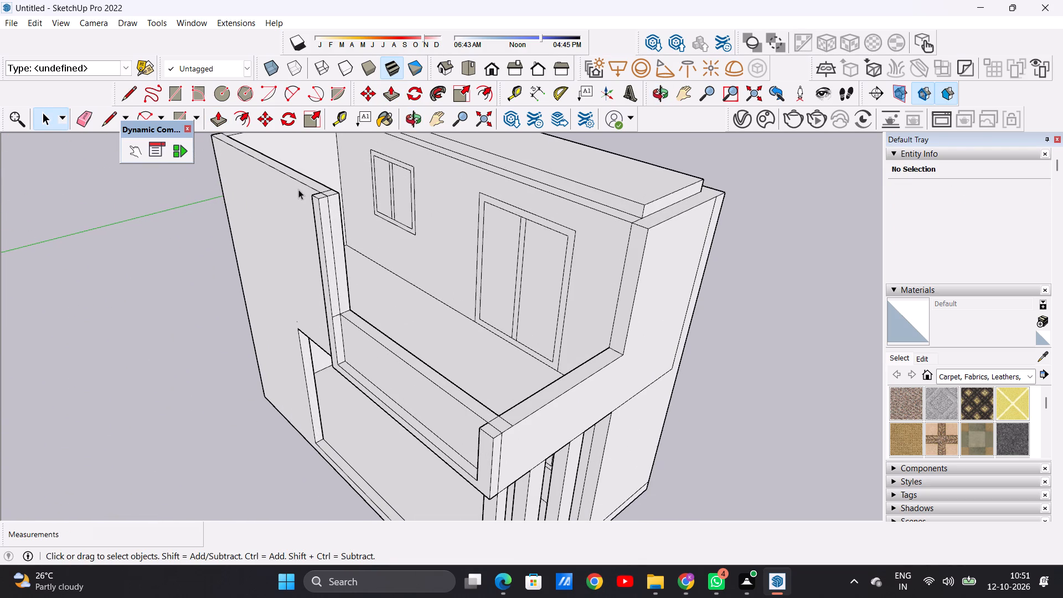
key("l")
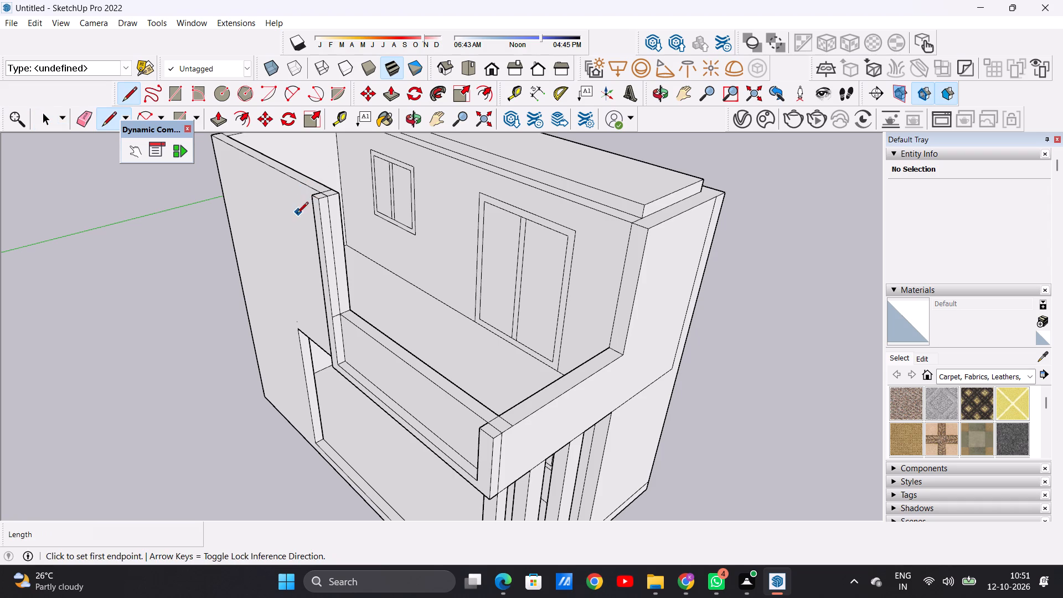
scroll(296, 214, "up", 11)
left_click(351, 203)
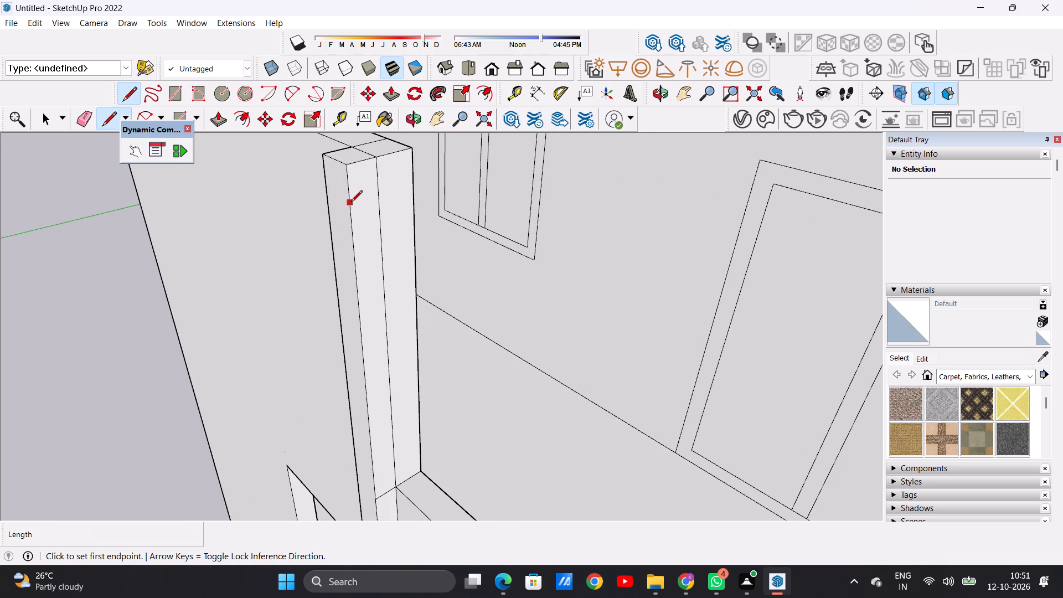
left_click(381, 196)
key("space")
Push/Pull the small face at the wall end's top about 12' 5" across the balcony, to the parapet's outer corner, as a beam.
type("P")
left_click(363, 171)
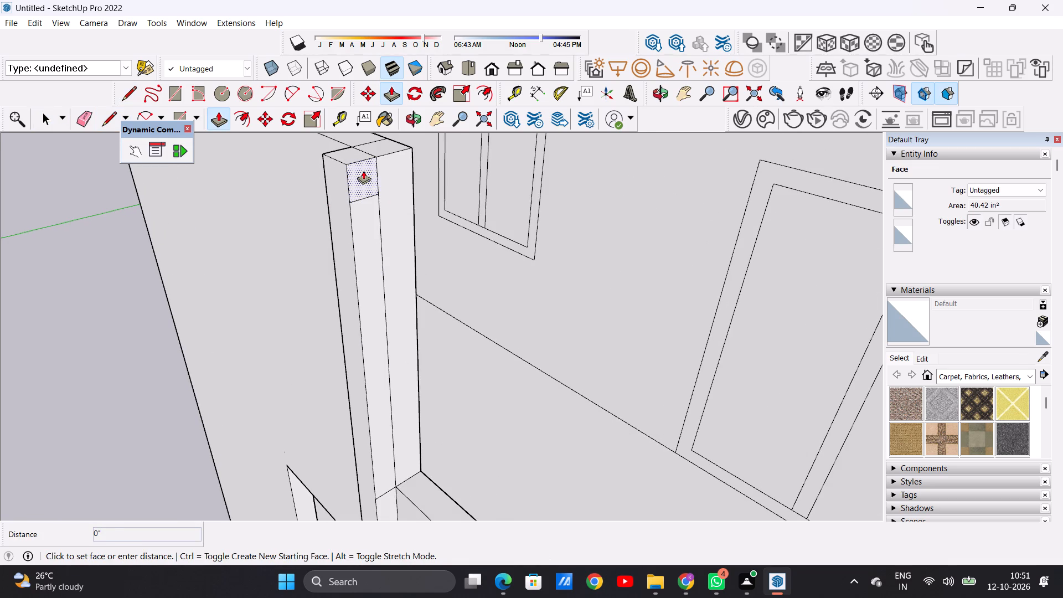
scroll(394, 185, "down", 15)
middle_click_drag(553, 267, 605, 187)
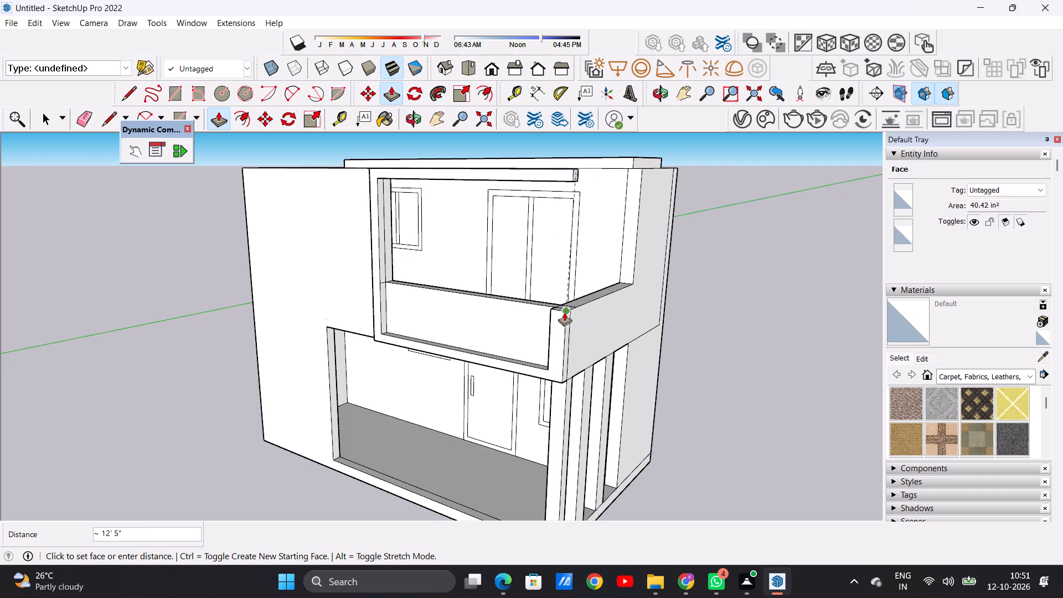
left_click(564, 312)
key("space")
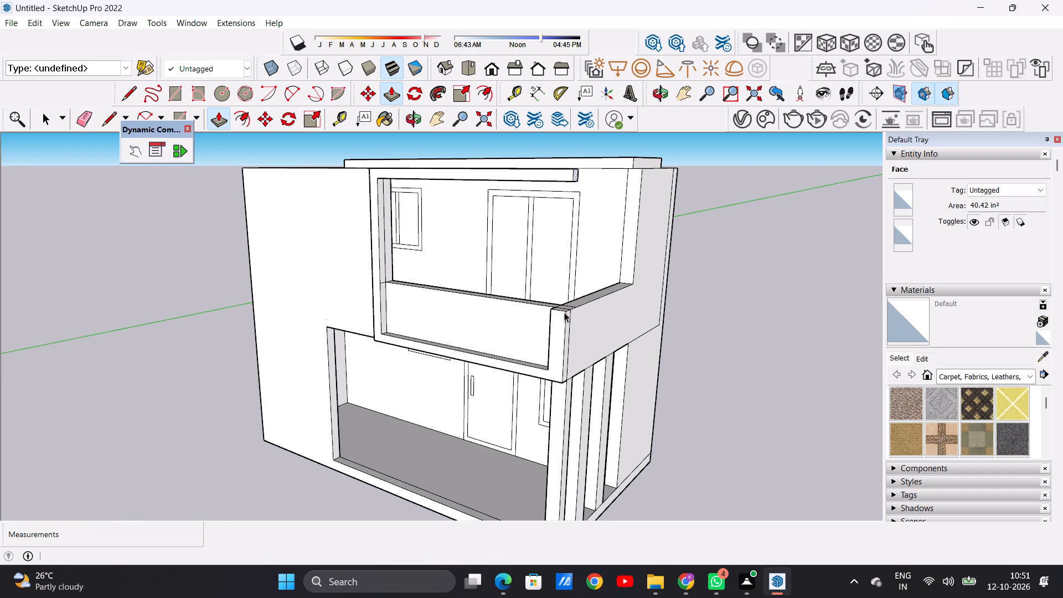
Examine the beam over the balcony from the front and from the side.
scroll(518, 331, "down", 7)
middle_click_drag(431, 329, 482, 352)
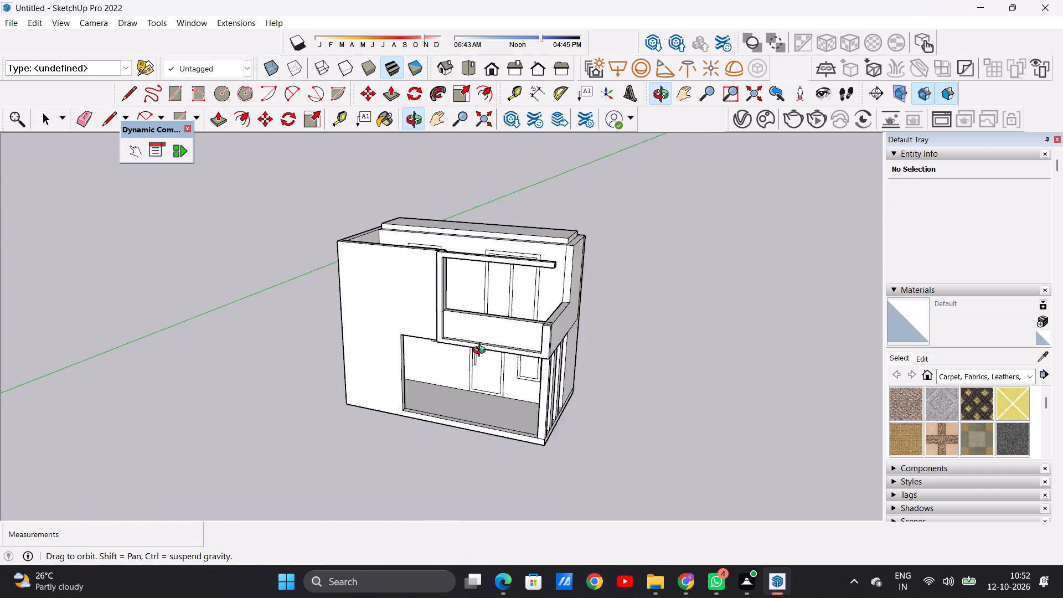
middle_click_drag(482, 352, 324, 373)
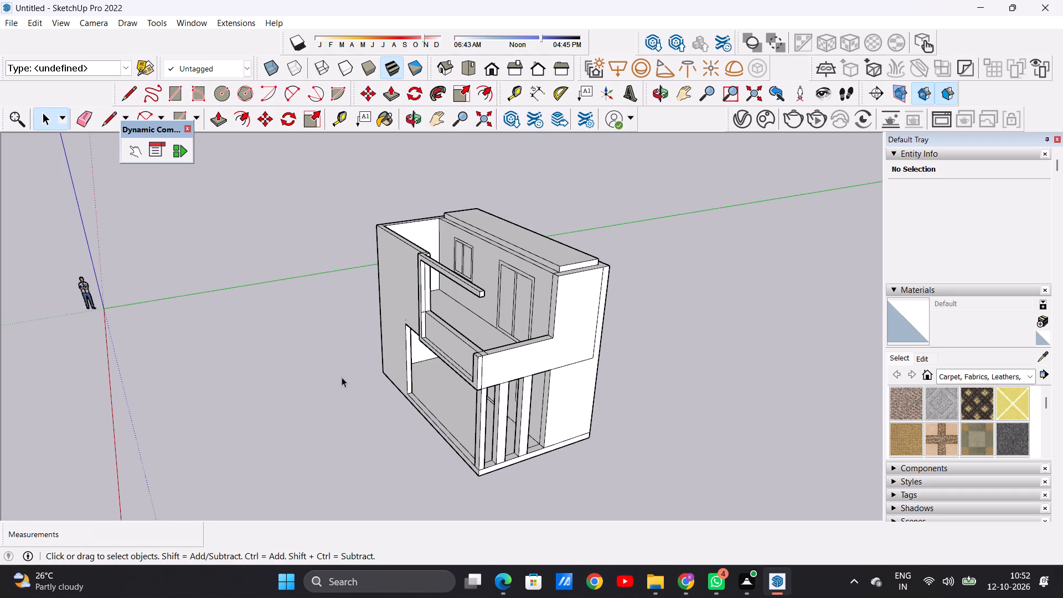
scroll(447, 336, "up", 6)
middle_click_drag(456, 369, 490, 296)
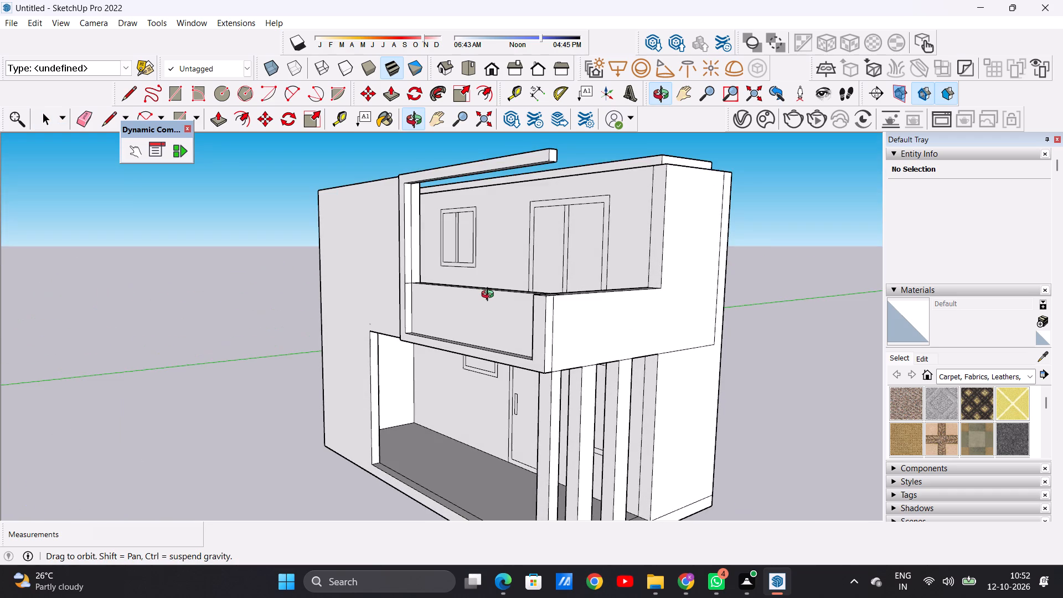
middle_click_drag(490, 296, 483, 327)
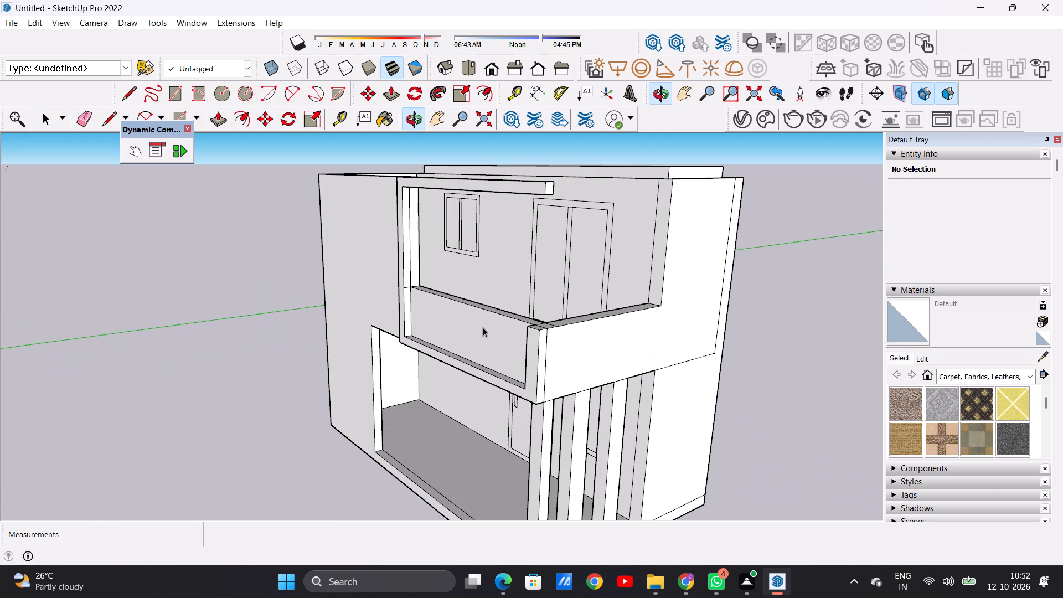
Push/Pull the rear roof slab's front edge face about 8' 7 7/8" forward over the balcony, to the front parapet's inner edge.
middle_click_drag(478, 327, 619, 312)
scroll(537, 324, "down", 6)
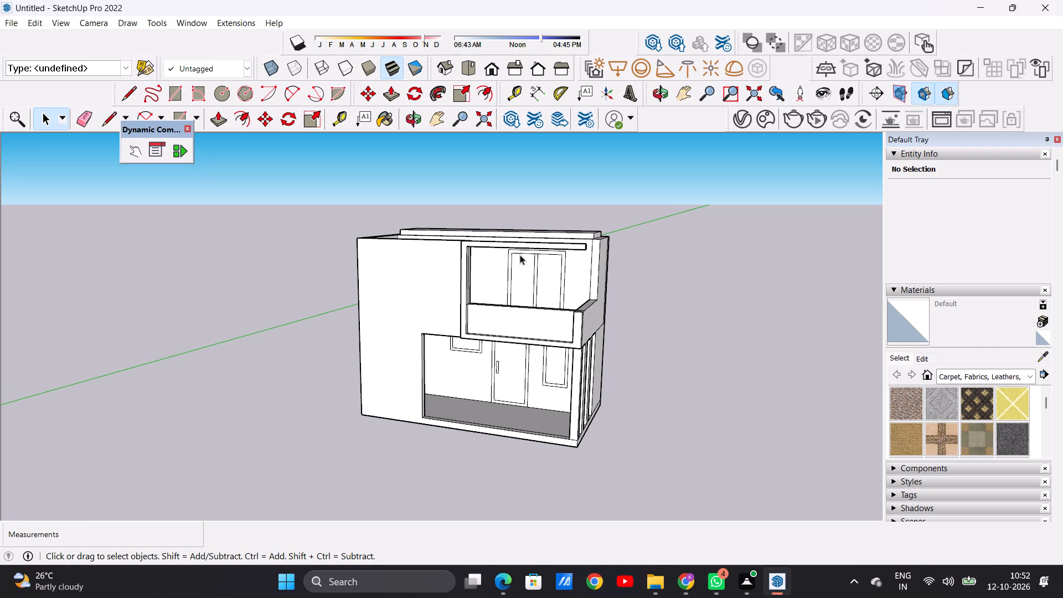
middle_click_drag(563, 287, 595, 366)
middle_click_drag(561, 283, 579, 384)
scroll(597, 338, "up", 6)
scroll(597, 338, "down", 1)
middle_click_drag(596, 372, 393, 357)
scroll(447, 333, "down", 7)
scroll(517, 278, "up", 5)
scroll(515, 278, "down", 1)
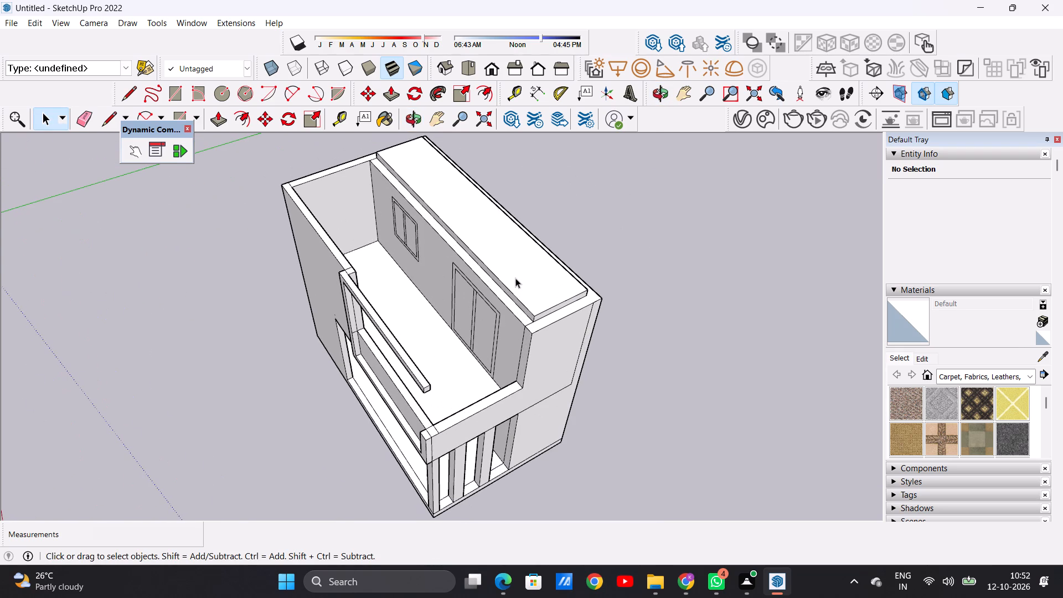
key("p")
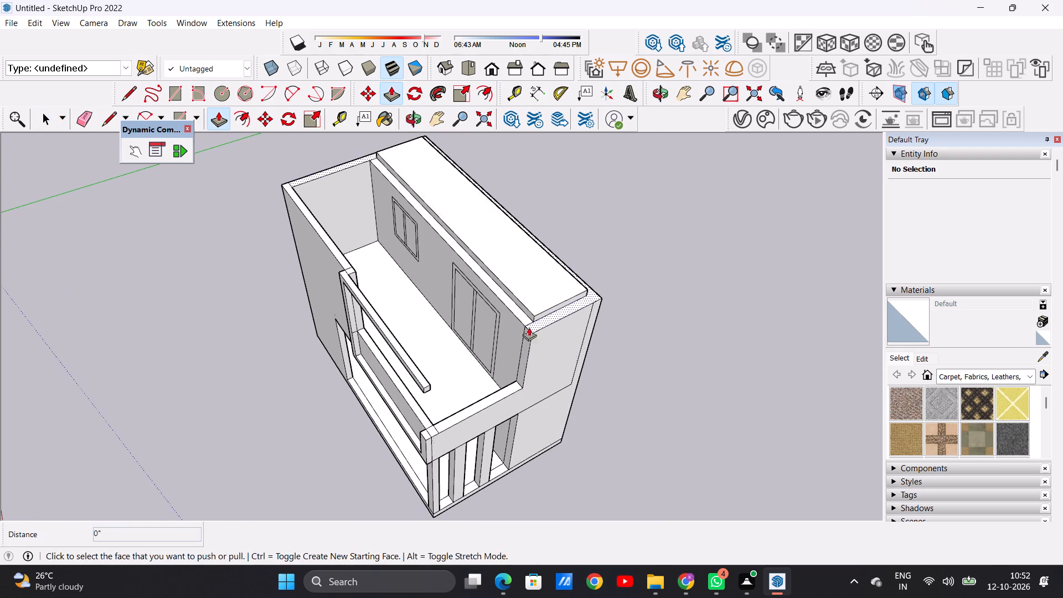
scroll(508, 319, "up", 8)
scroll(545, 308, "down", 1)
scroll(545, 308, "up", 4)
left_click(561, 296)
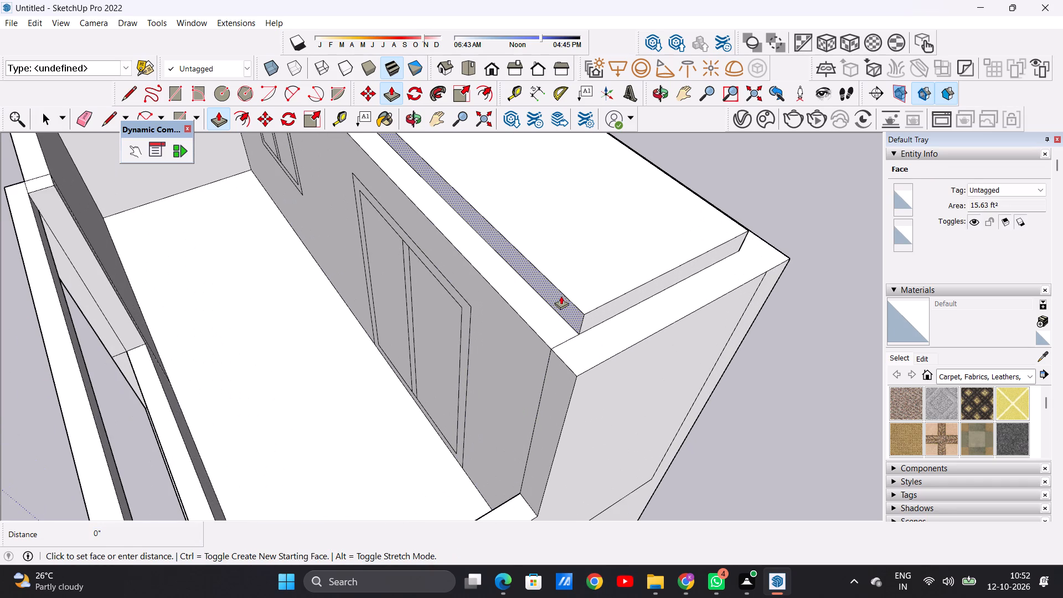
scroll(472, 321, "down", 13)
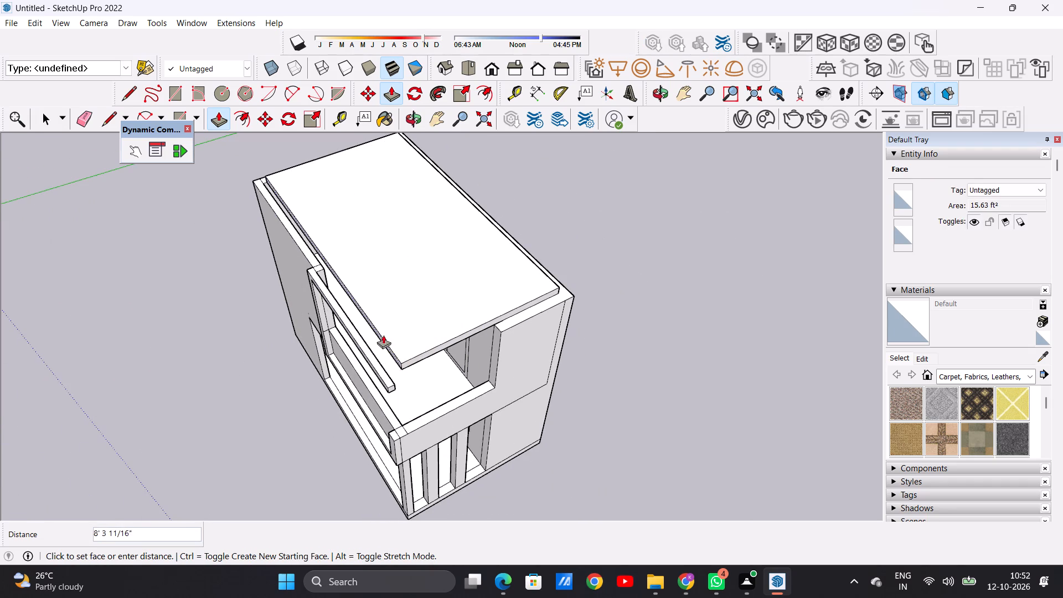
middle_click_drag(249, 220, 479, 126)
scroll(371, 243, "up", 2)
scroll(373, 249, "down", 1)
scroll(373, 250, "up", 3)
scroll(375, 251, "down", 8)
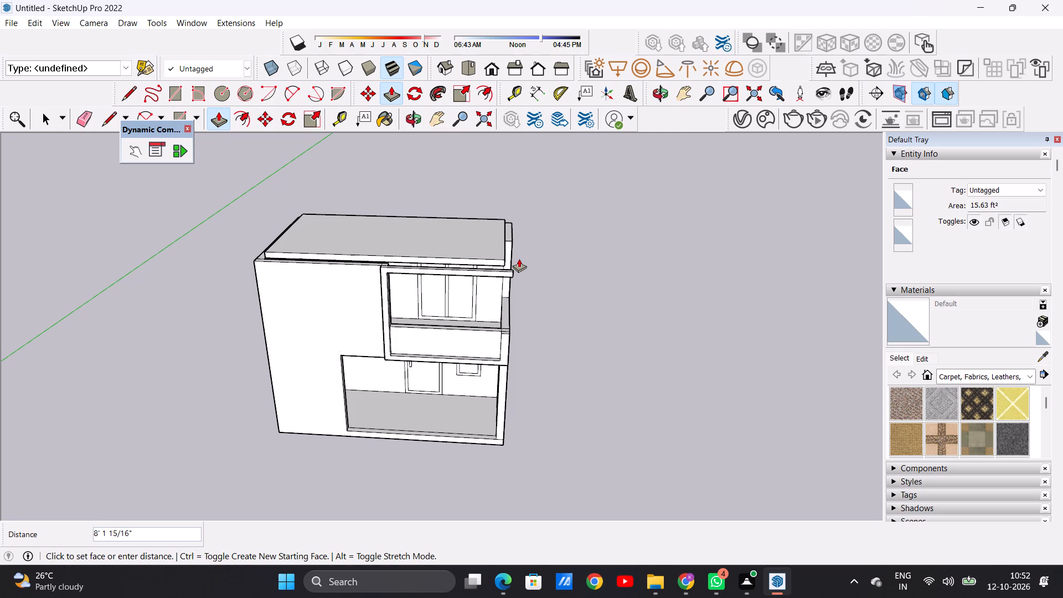
middle_click_drag(541, 290, 251, 230)
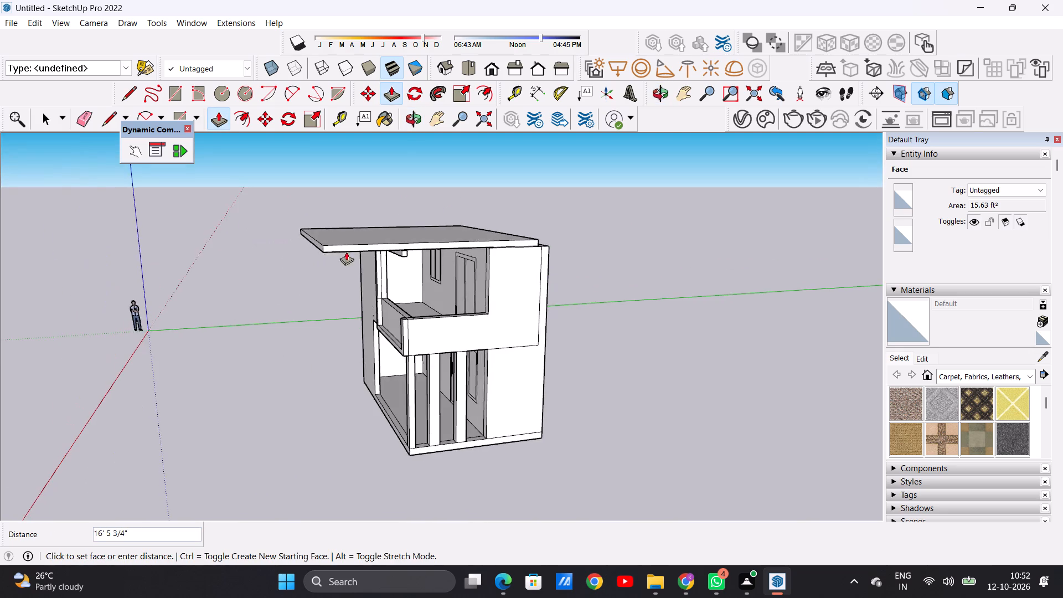
scroll(380, 262, "up", 8)
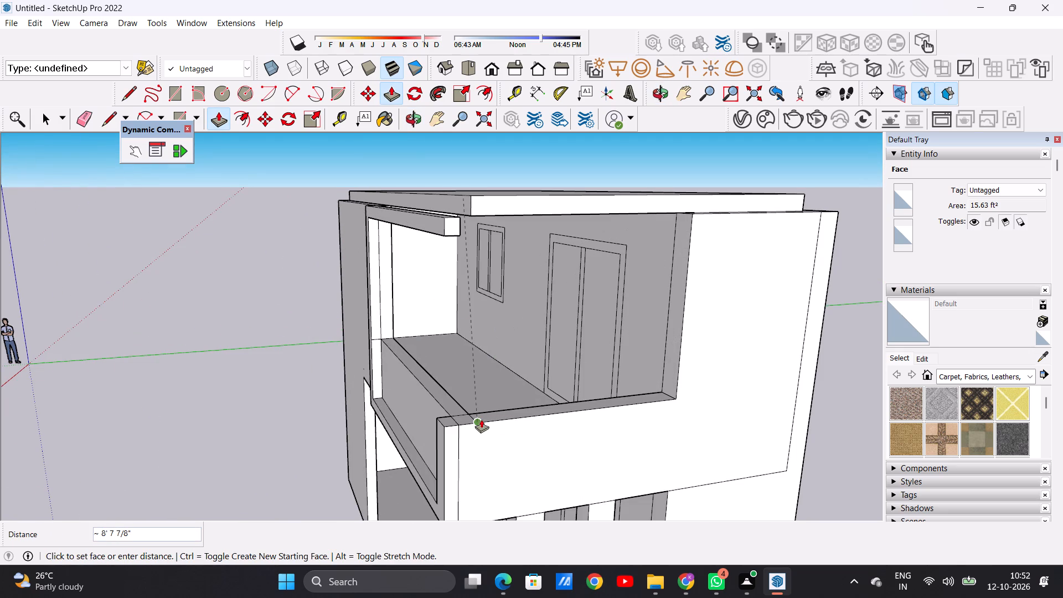
left_click(480, 419)
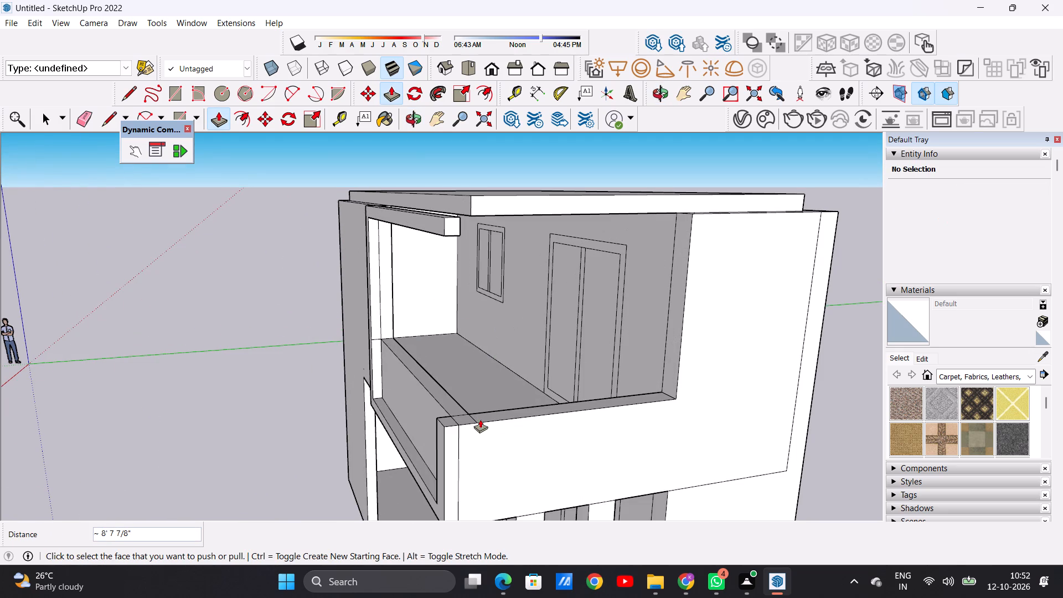
key("space")
Examine the extended roof slab over the balcony from the side, from above and from the front.
scroll(417, 276, "down", 7)
middle_click_drag(429, 248, 443, 274)
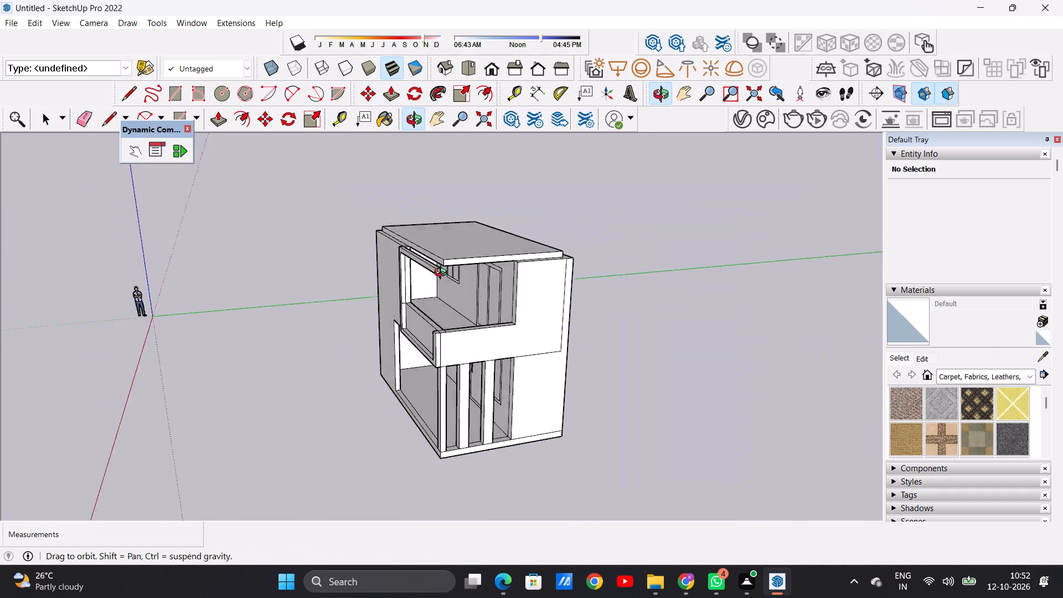
middle_click_drag(443, 274, 524, 390)
scroll(400, 276, "up", 9)
scroll(404, 262, "down", 1)
scroll(404, 262, "up", 4)
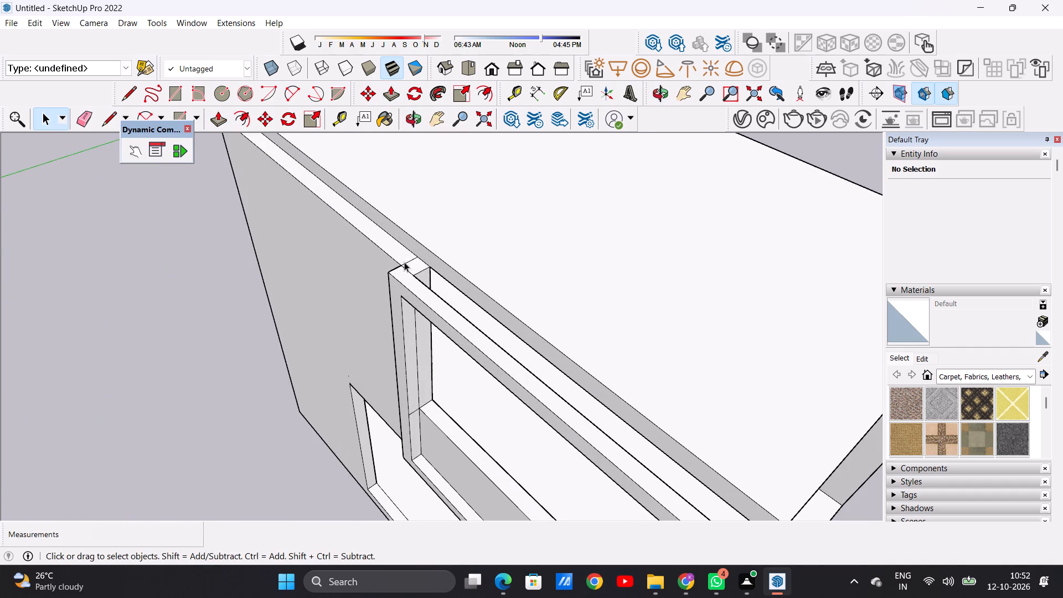
scroll(409, 288, "down", 12)
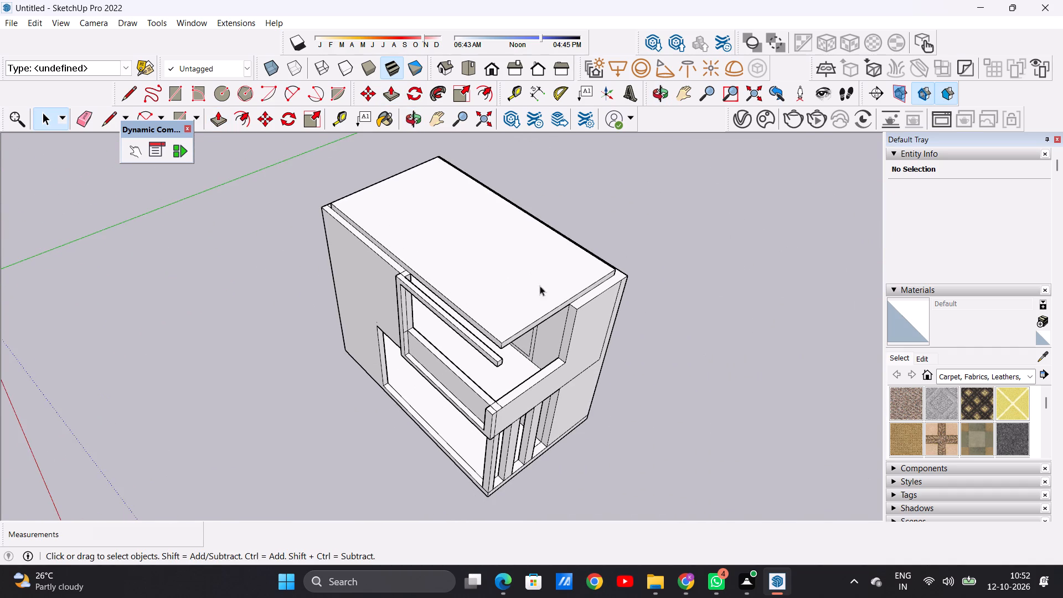
middle_click_drag(458, 297, 474, 271)
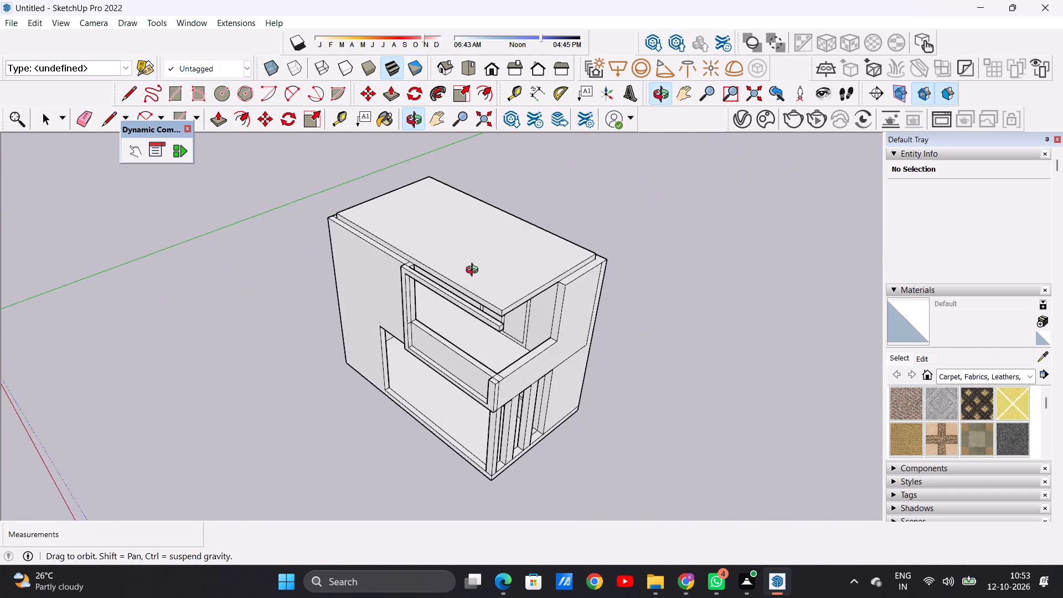
middle_click_drag(474, 271, 474, 294)
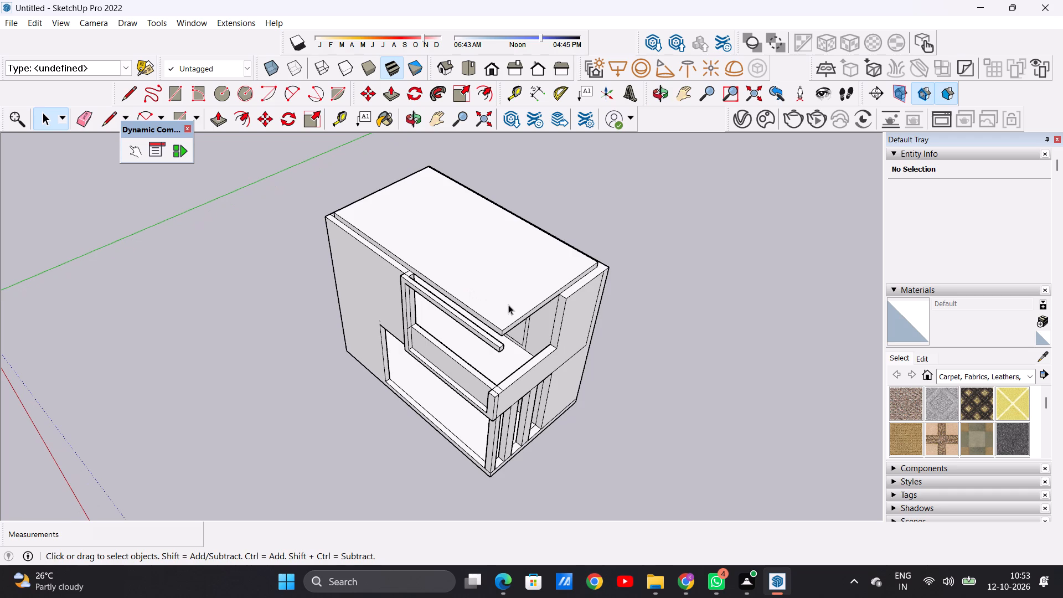
scroll(506, 311, "up", 5)
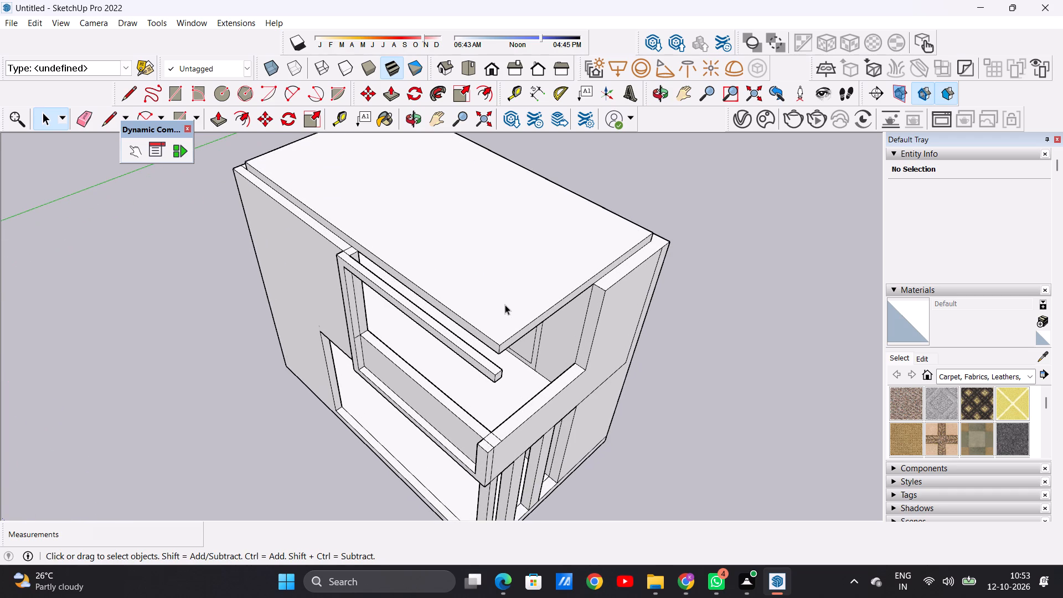
scroll(460, 268, "down", 3)
middle_click_drag(401, 301, 414, 312)
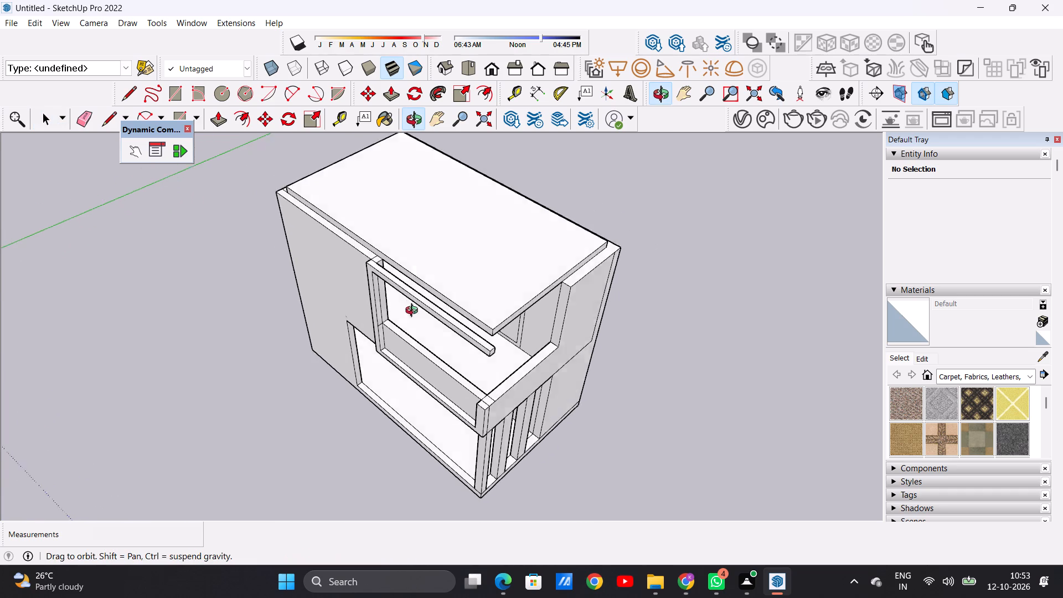
middle_click_drag(414, 312, 561, 200)
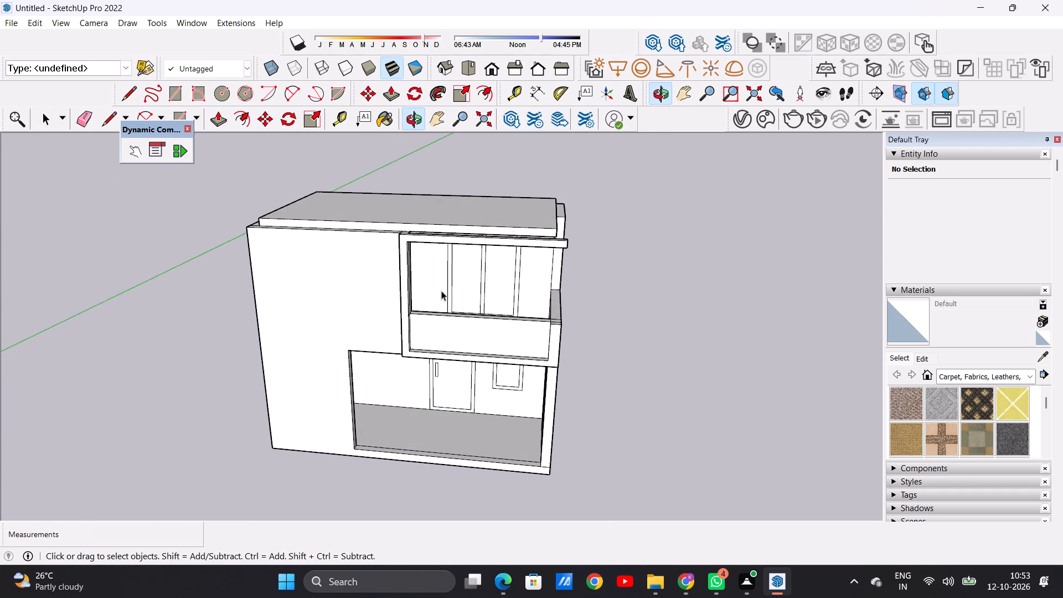
Inspect the gap between the roof slab's front edge and the balcony beam, from above and from the front.
scroll(441, 293, "down", 6)
scroll(521, 286, "up", 6)
middle_click_drag(390, 257, 377, 362)
scroll(358, 278, "up", 16)
scroll(359, 324, "down", 3)
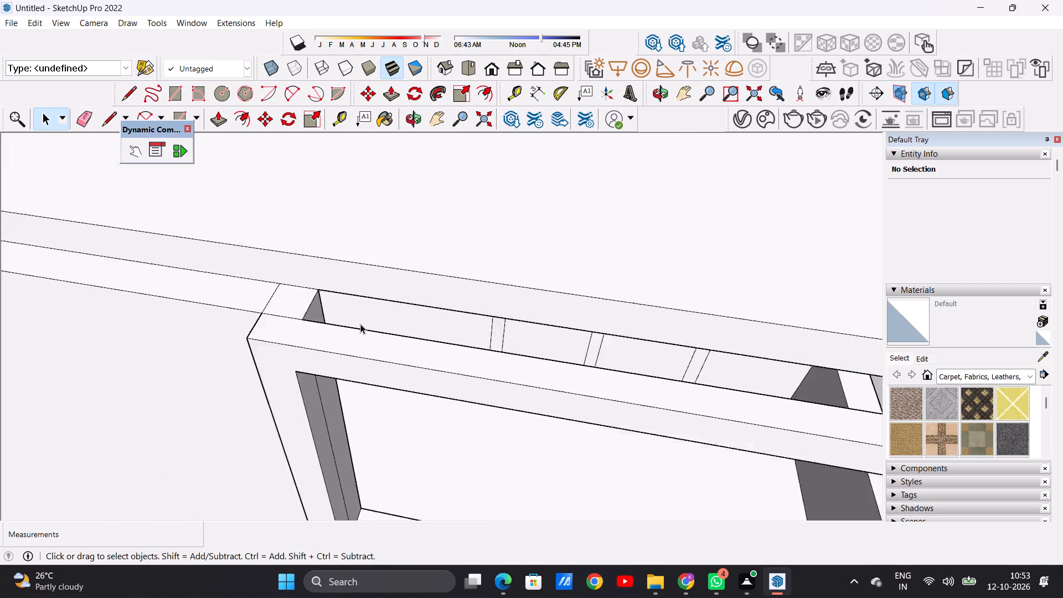
scroll(360, 324, "down", 9)
scroll(403, 303, "down", 1)
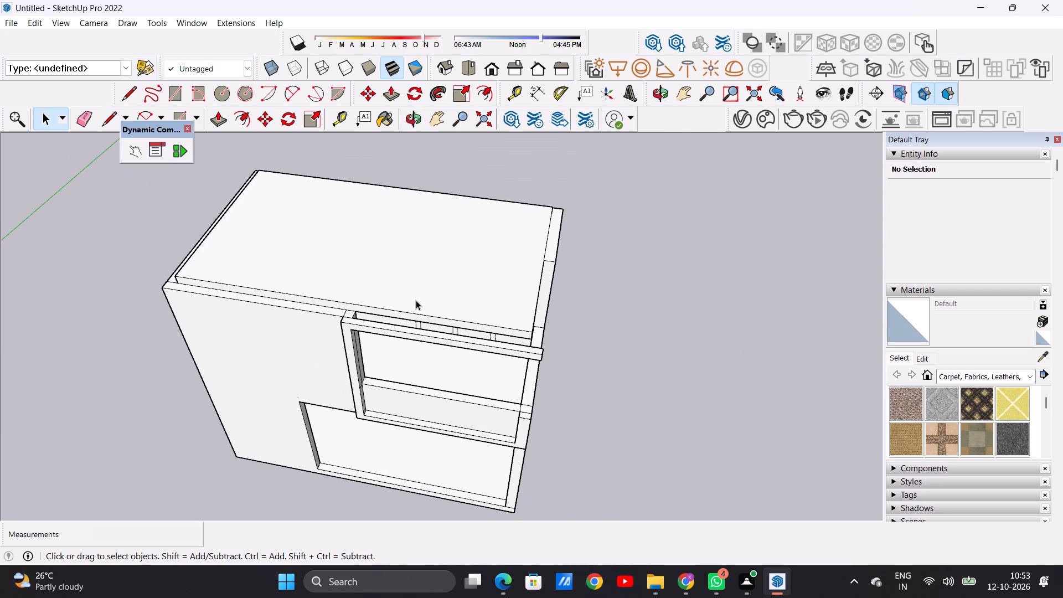
middle_click_drag(444, 331, 439, 331)
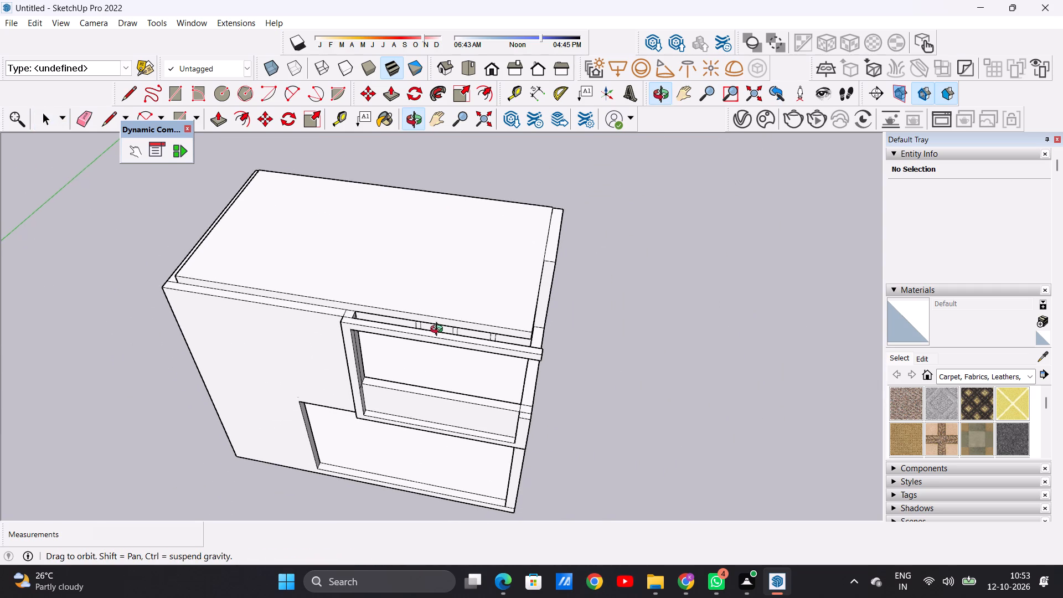
middle_click_drag(439, 331, 376, 342)
scroll(421, 341, "up", 8)
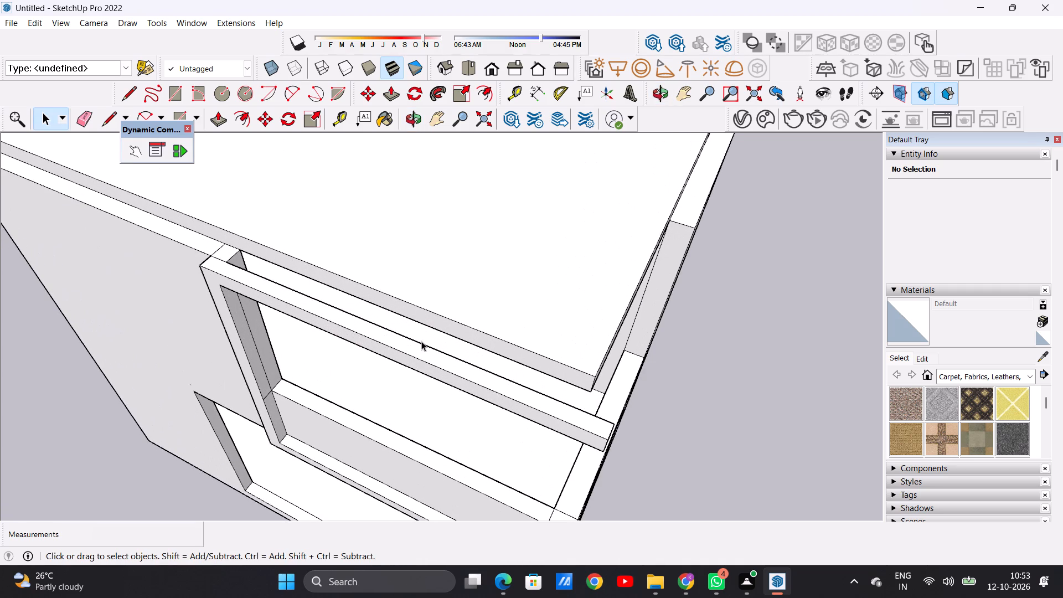
scroll(480, 356, "down", 6)
middle_click_drag(543, 407, 561, 378)
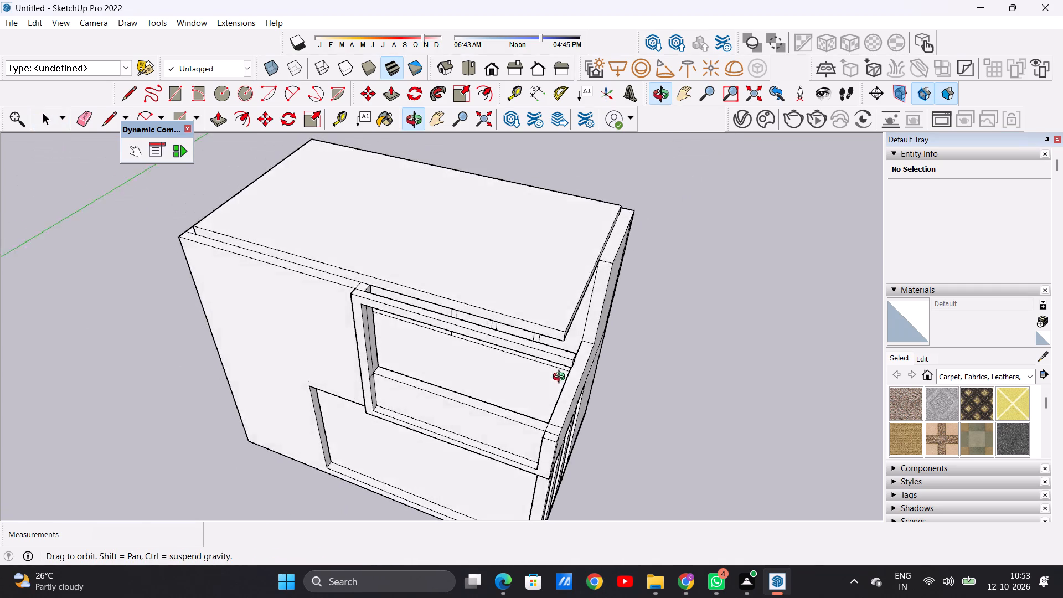
middle_click_drag(561, 378, 605, 290)
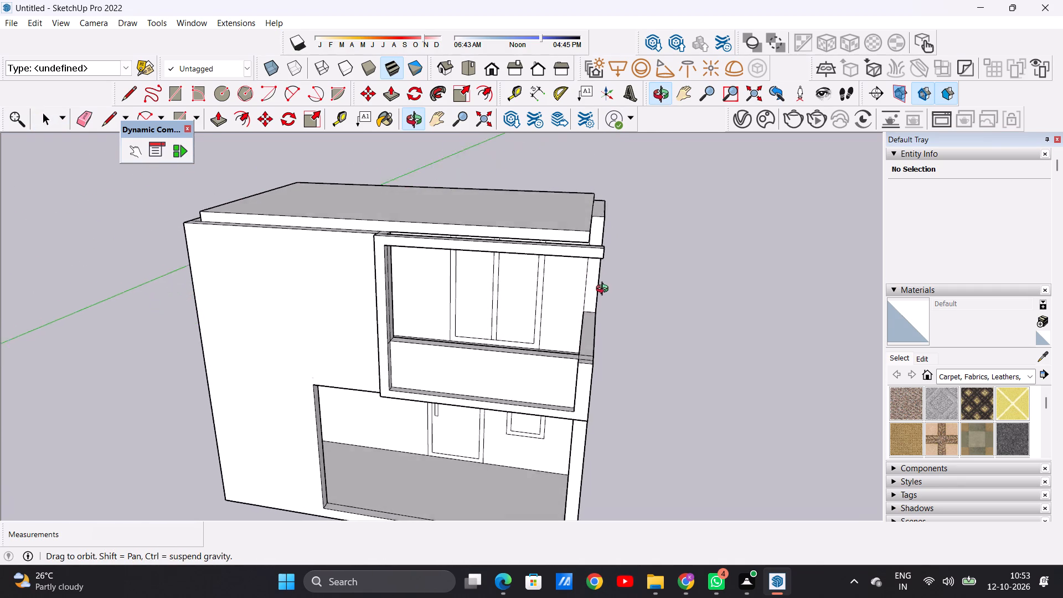
middle_click_drag(605, 290, 605, 318)
middle_click(605, 318)
scroll(590, 400, "up", 6)
middle_click_drag(555, 324, 564, 398)
scroll(396, 346, "down", 4)
scroll(245, 335, "down", 3)
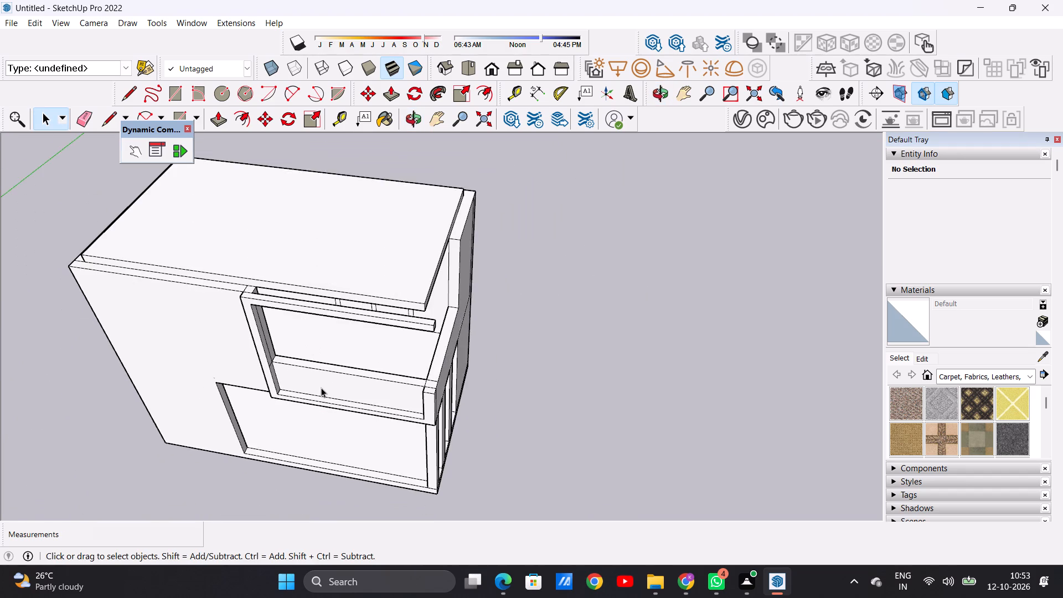
middle_click_drag(321, 384, 373, 214)
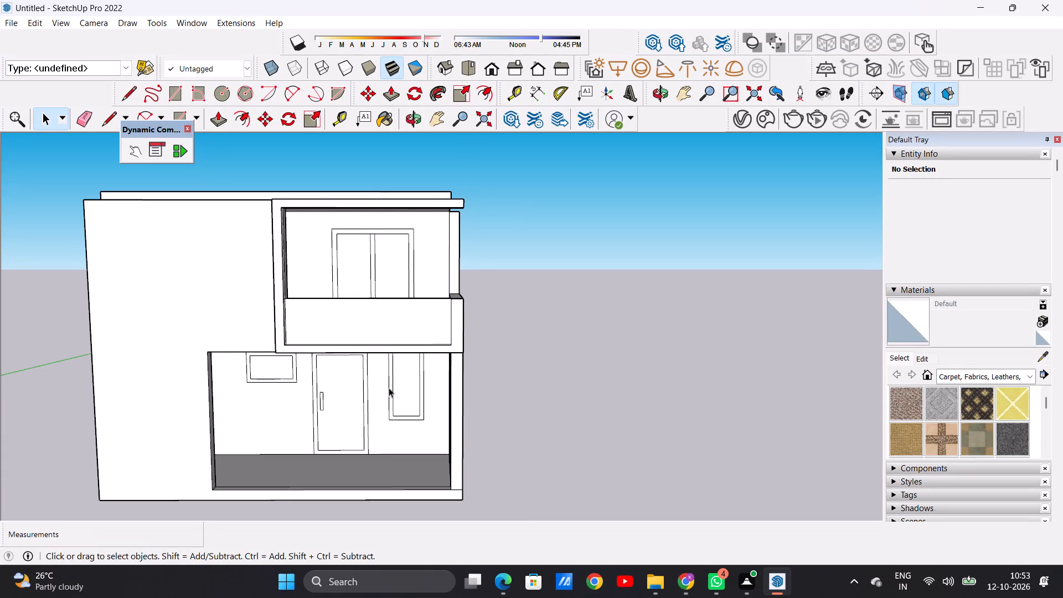
scroll(419, 401, "down", 6)
middle_click_drag(396, 326, 395, 414)
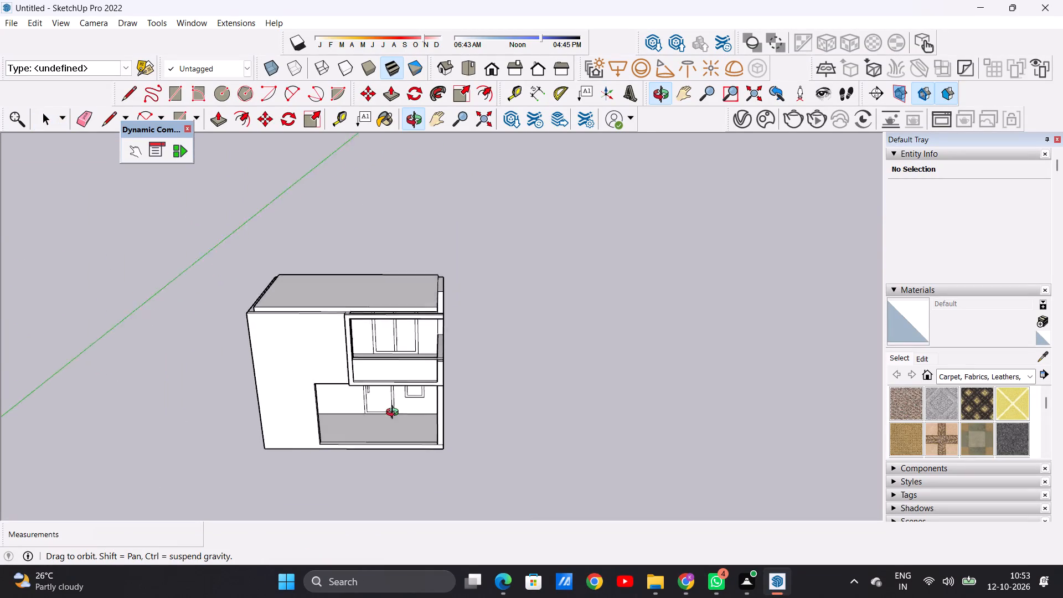
middle_click_drag(395, 414, 393, 476)
Push/Pull the top face of the rear and side walls up 10' to raise the next storey's walls.
scroll(431, 334, "up", 8)
middle_click_drag(435, 300, 370, 349)
scroll(401, 338, "up", 5)
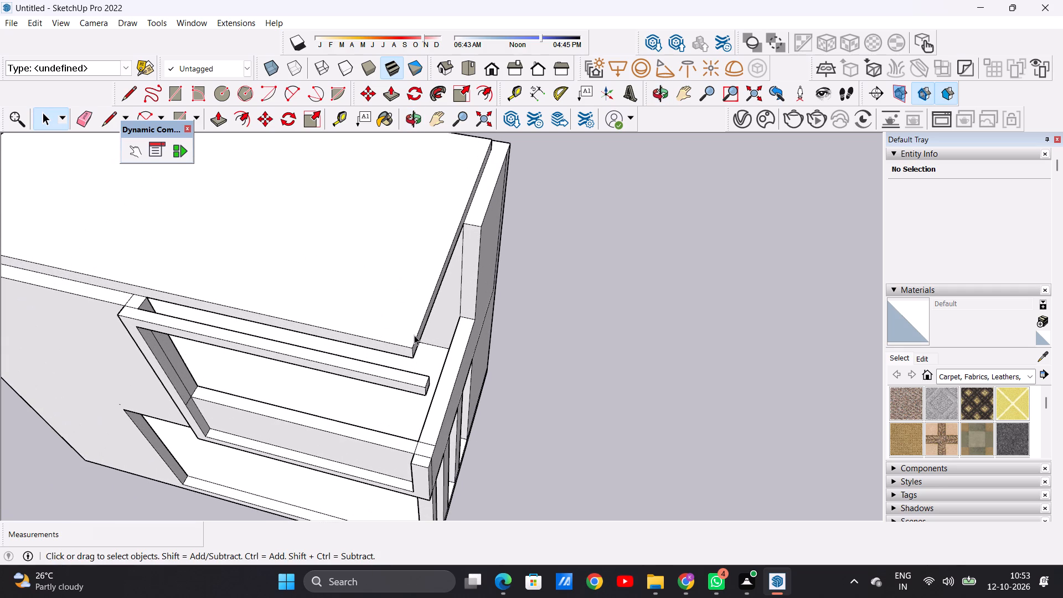
scroll(414, 335, "down", 8)
scroll(437, 277, "up", 5)
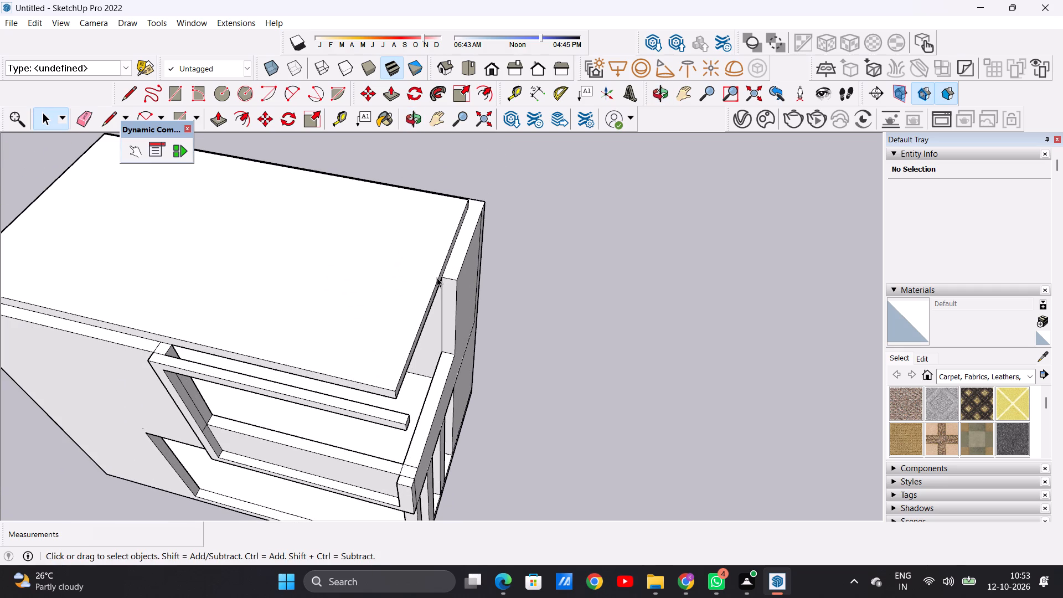
scroll(437, 277, "up", 1)
key("p")
scroll(553, 225, "down", 3)
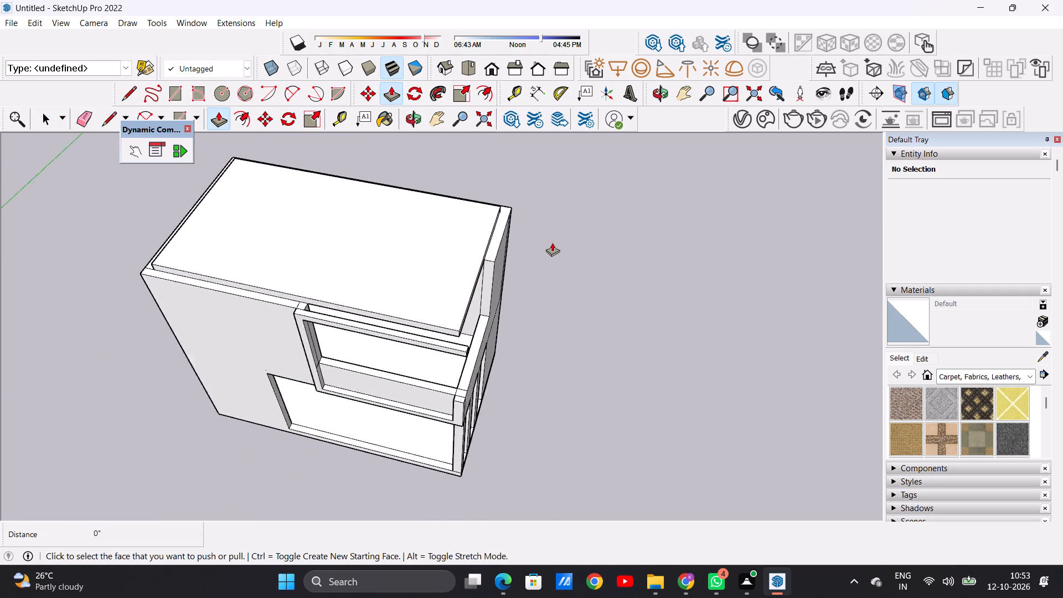
scroll(552, 243, "down", 9)
scroll(511, 239, "up", 3)
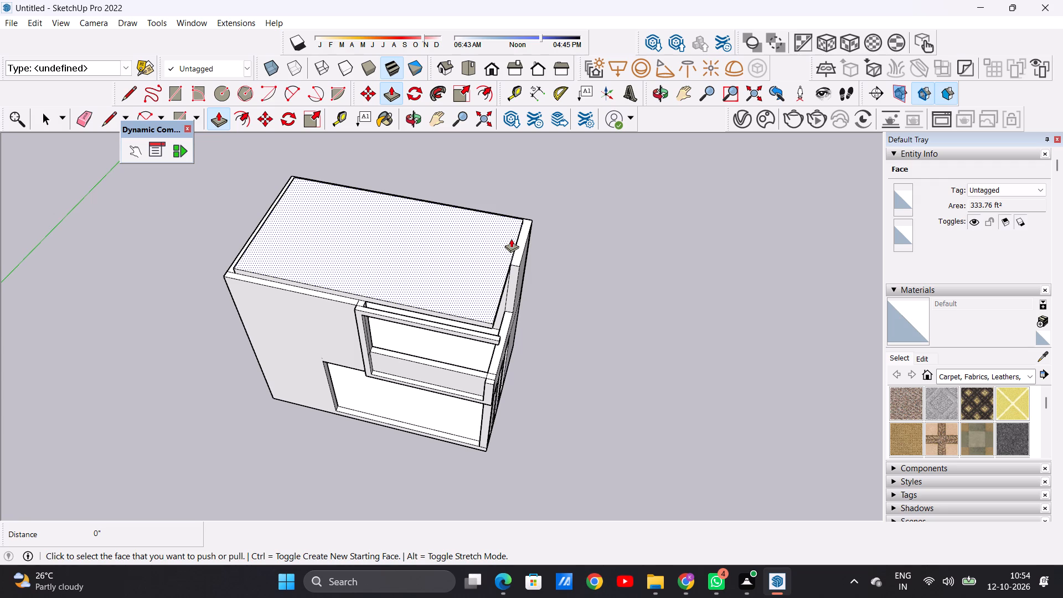
scroll(549, 306, "down", 2)
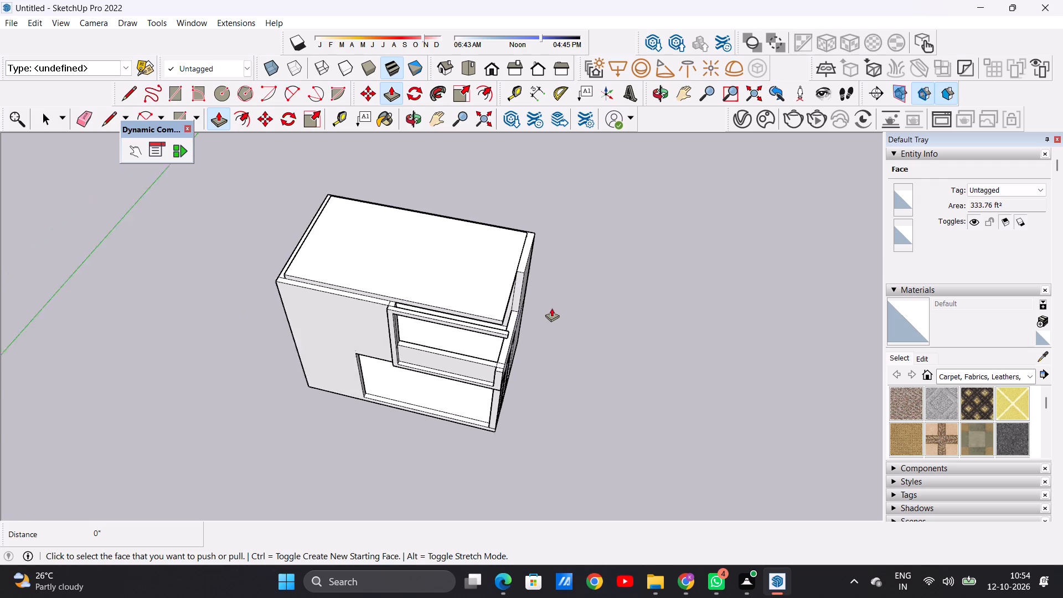
scroll(551, 308, "down", 2)
scroll(529, 269, "up", 12)
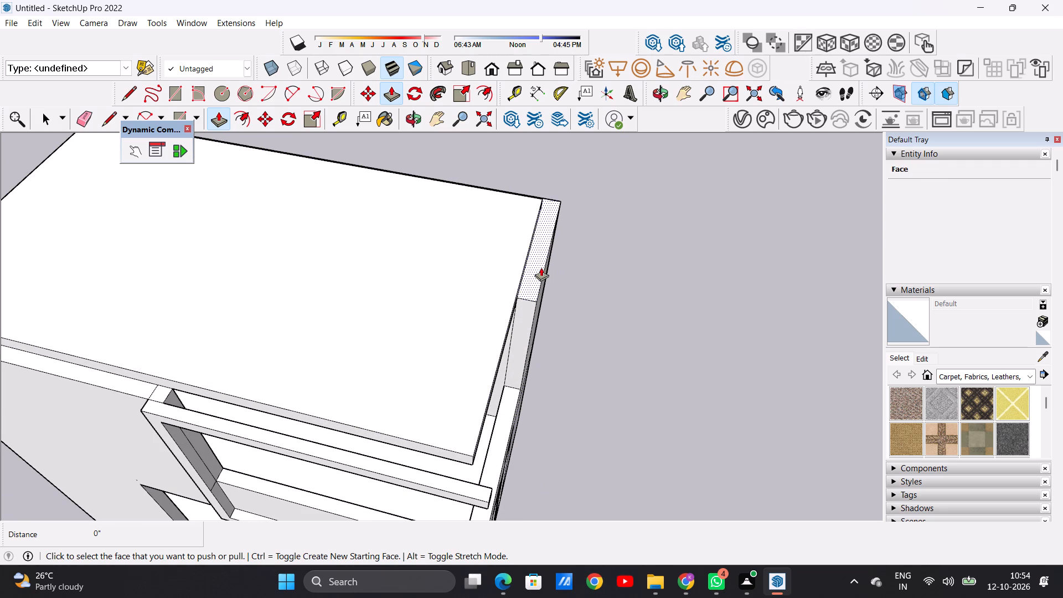
left_click(541, 267)
scroll(541, 236, "down", 6)
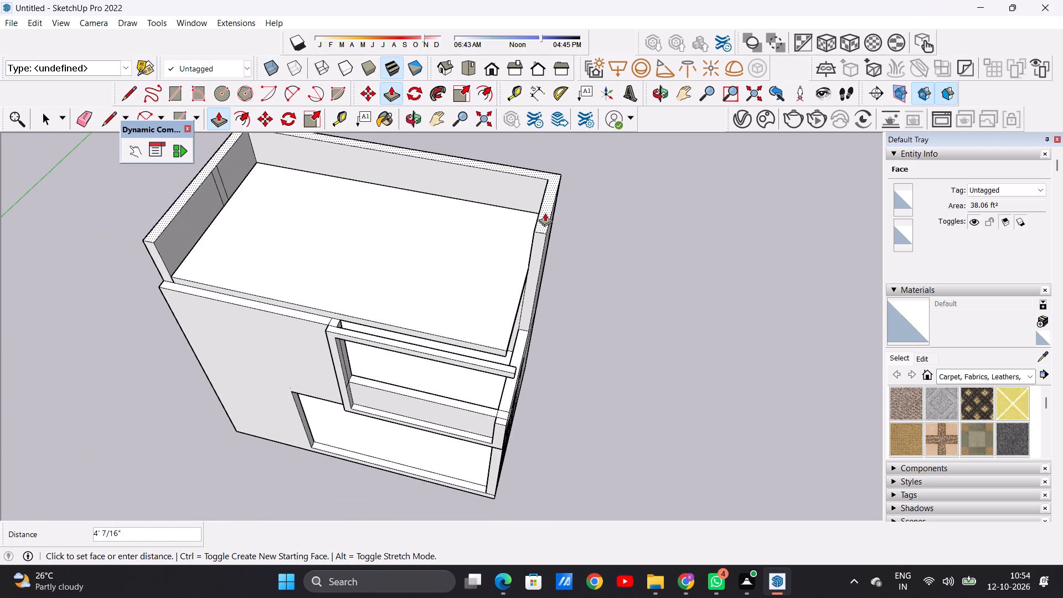
middle_click_drag(524, 238, 574, 135)
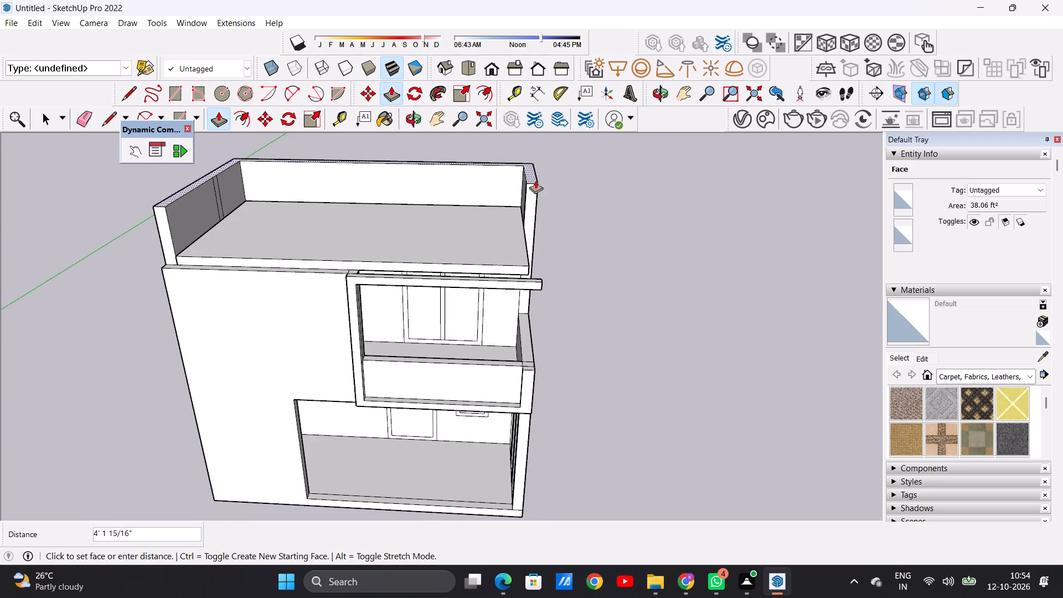
scroll(508, 231, "down", 13)
scroll(514, 209, "up", 1)
scroll(514, 208, "down", 1)
scroll(514, 208, "up", 8)
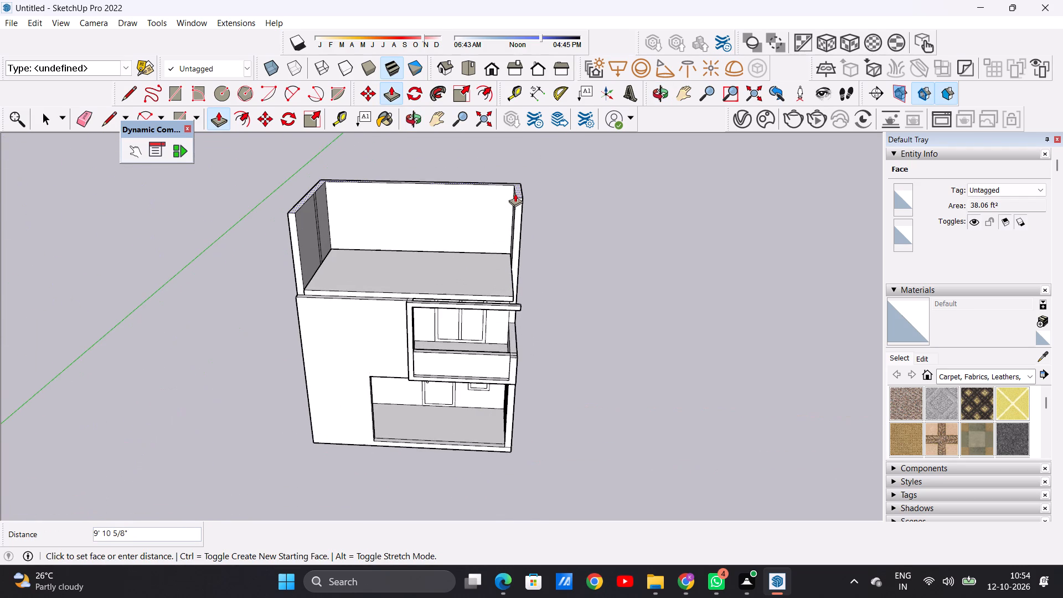
type("10'")
key("Return")
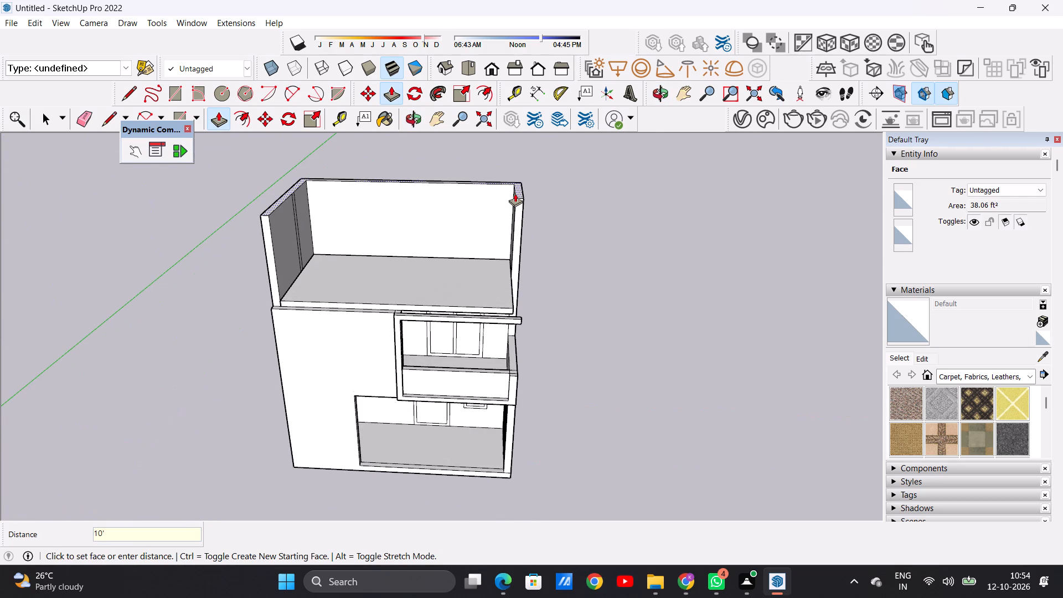
key("space")
Push/Pull the roof slab's end face above the balcony's side parapet outward about 10", to the side wall's outer face.
scroll(458, 297, "down", 4)
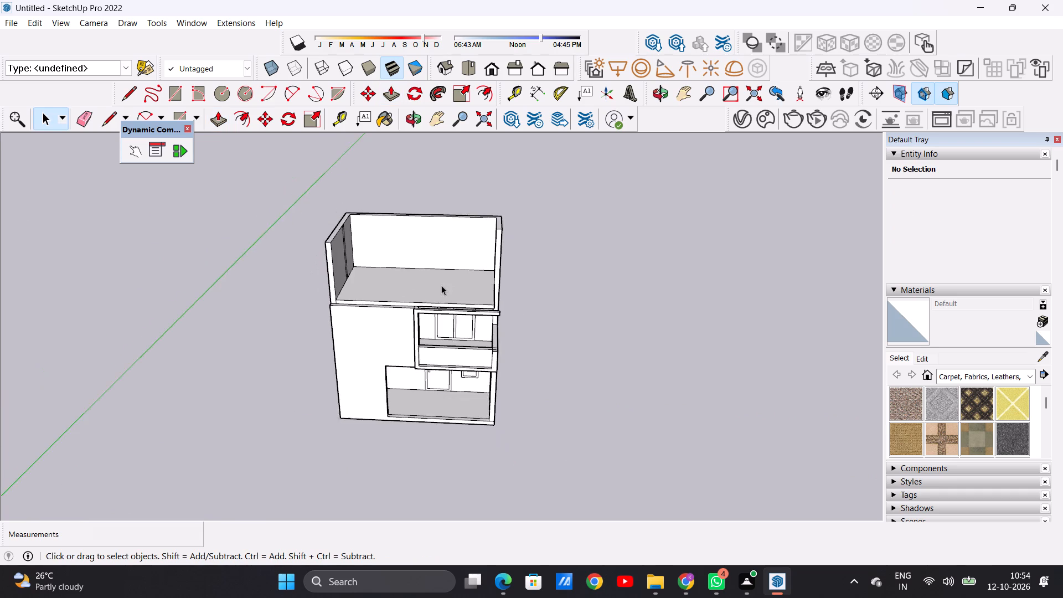
middle_click_drag(432, 297, 287, 311)
scroll(458, 311, "up", 13)
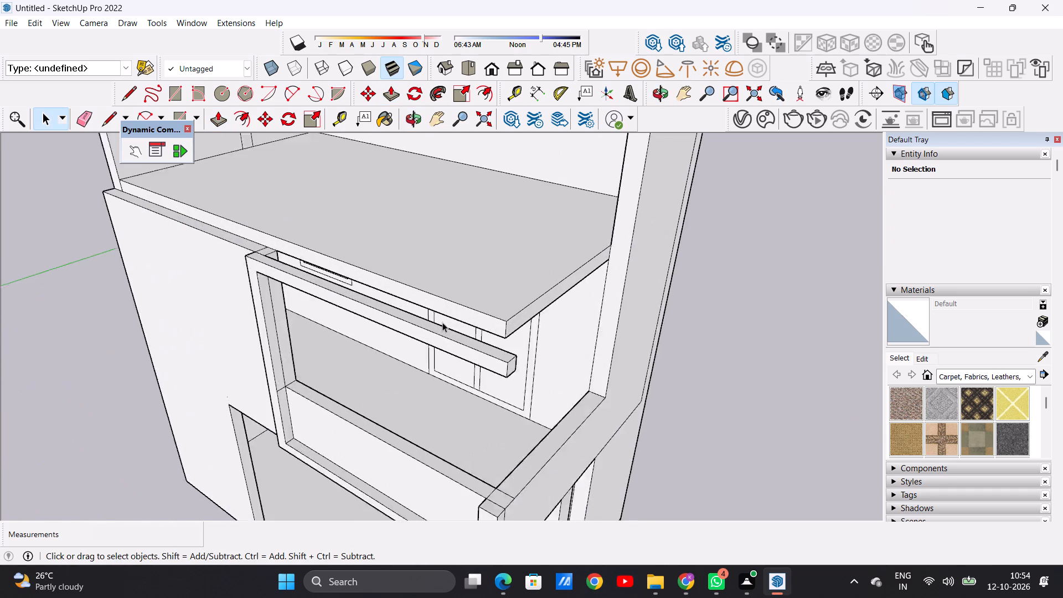
scroll(442, 322, "up", 1)
middle_click_drag(441, 313, 458, 357)
scroll(460, 316, "down", 5)
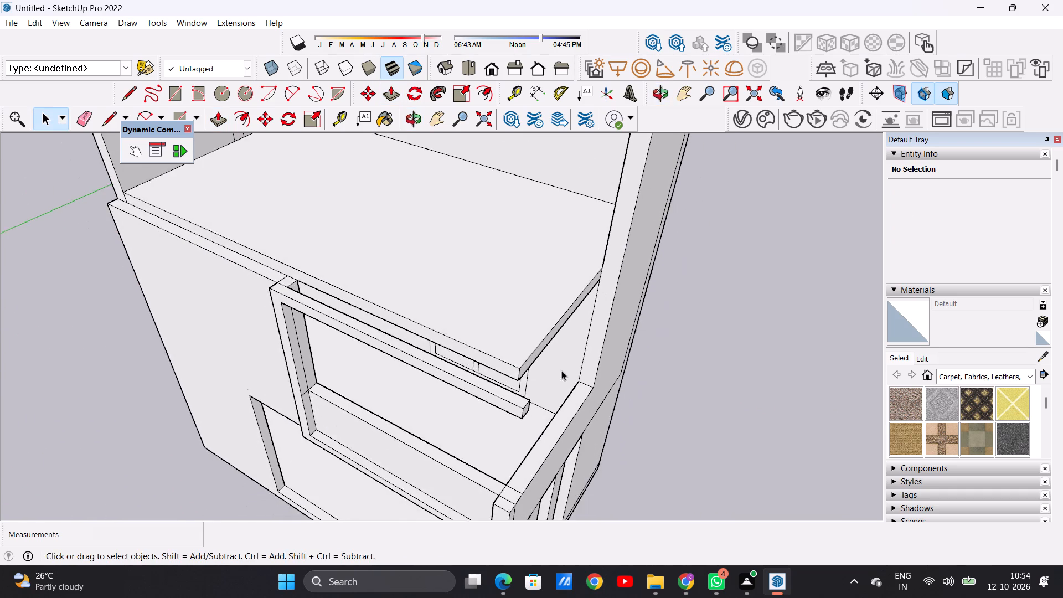
middle_click_drag(552, 364, 494, 303)
scroll(493, 300, "up", 5)
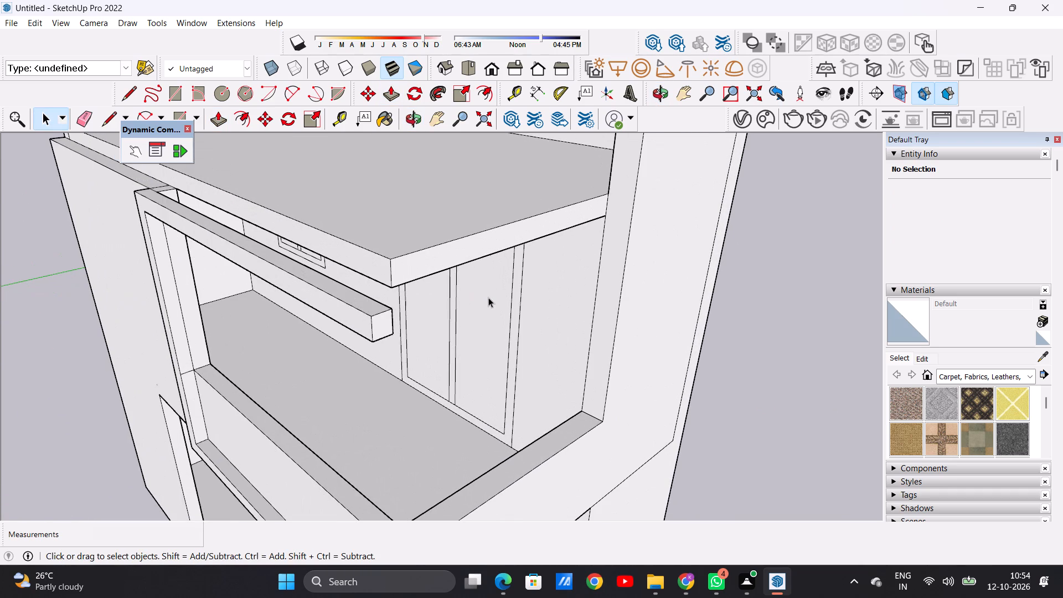
key("p")
scroll(447, 260, "up", 4)
left_click(422, 257)
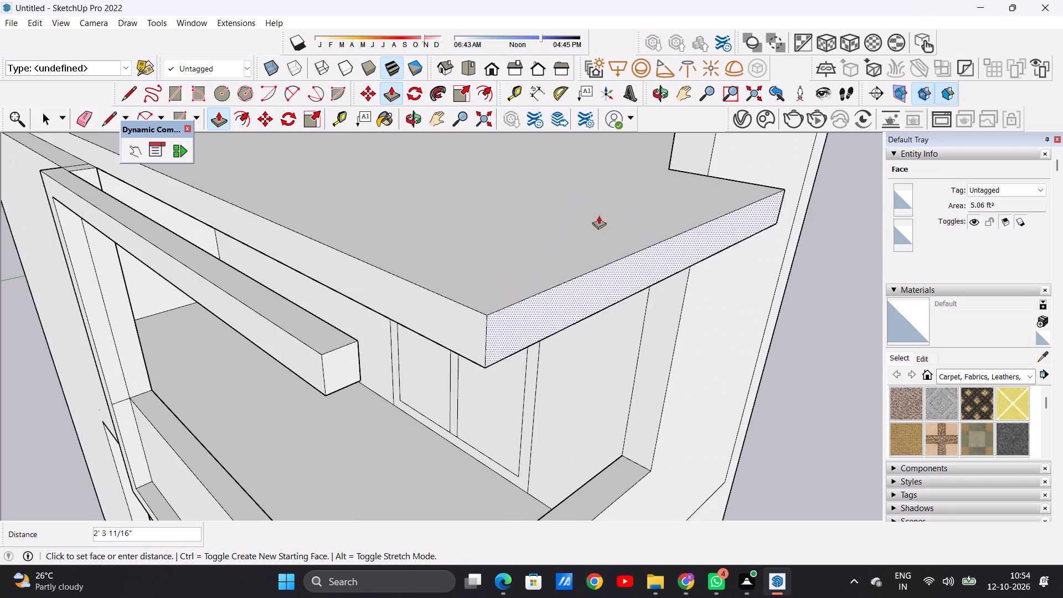
left_click(706, 176)
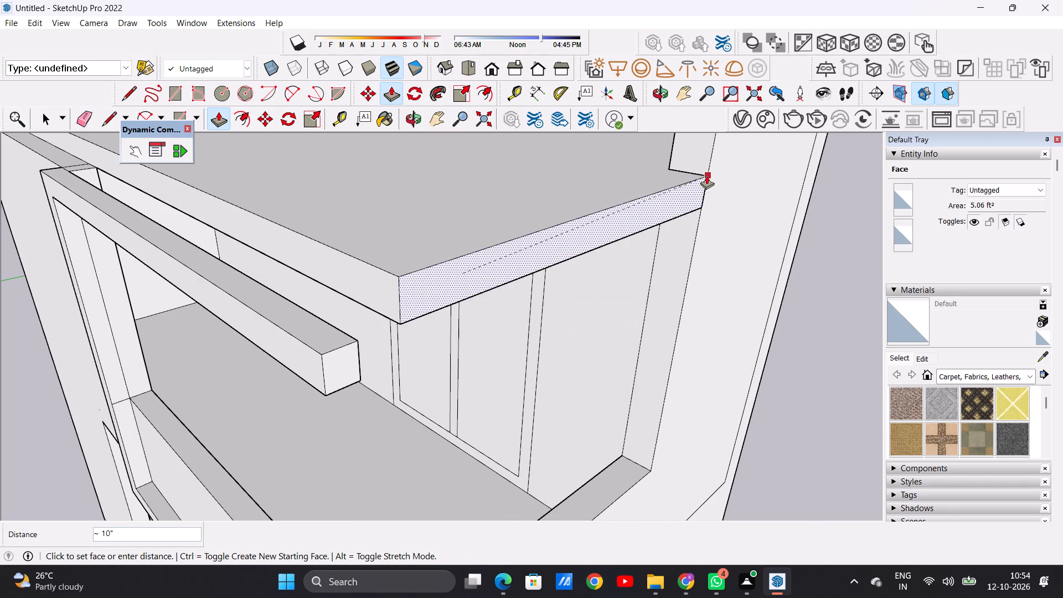
key("space")
Examine the widened roof slab and the balcony beam from the front, from the side and from above.
scroll(418, 332, "down", 4)
scroll(418, 334, "up", 1)
scroll(418, 334, "down", 3)
middle_click_drag(360, 337, 446, 328)
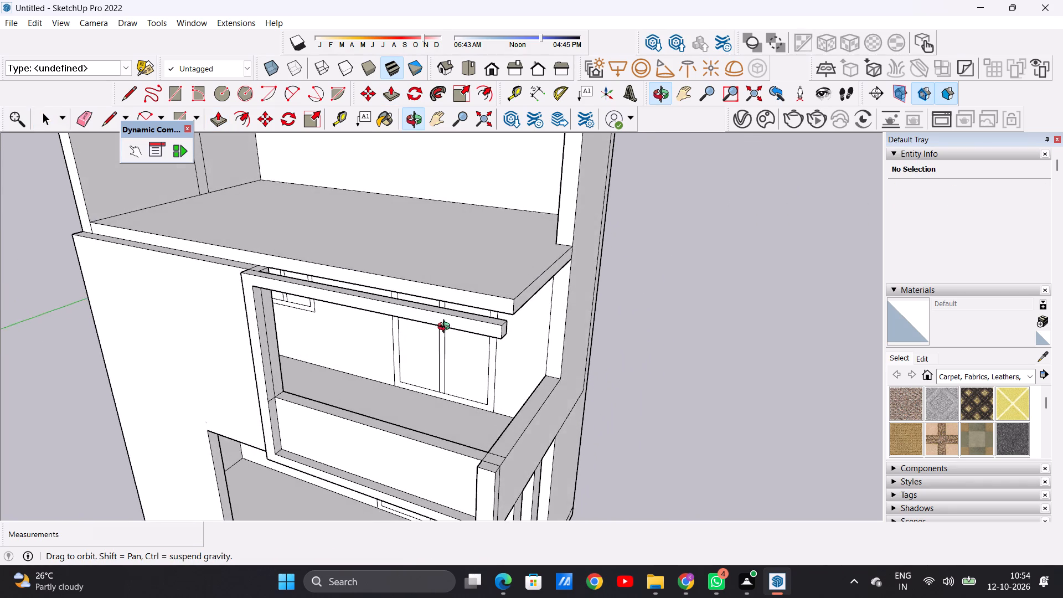
middle_click_drag(446, 328, 499, 335)
scroll(536, 311, "up", 4)
middle_click_drag(535, 326, 424, 303)
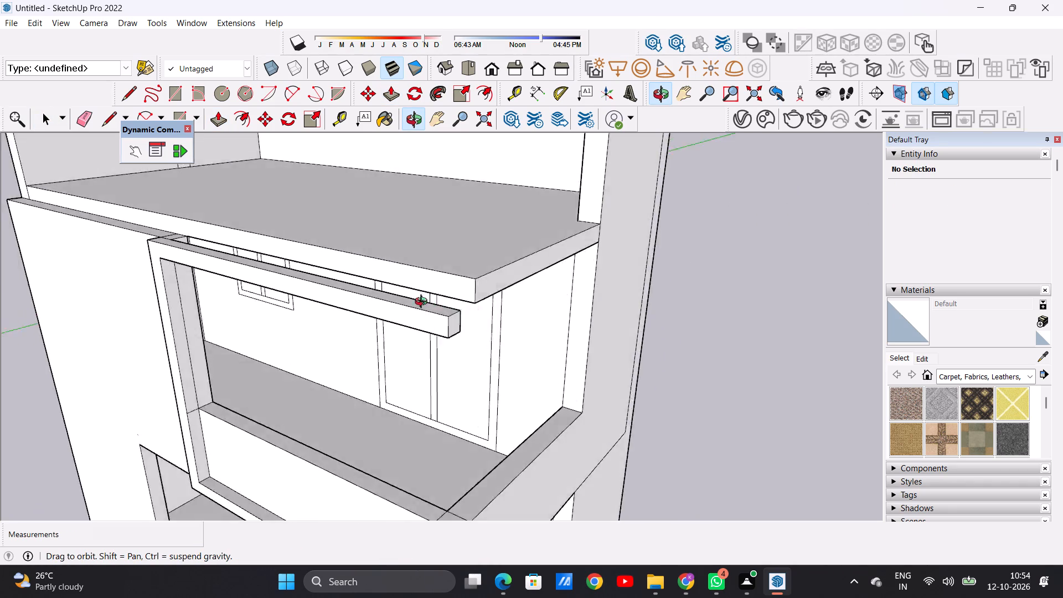
middle_click_drag(424, 303, 521, 300)
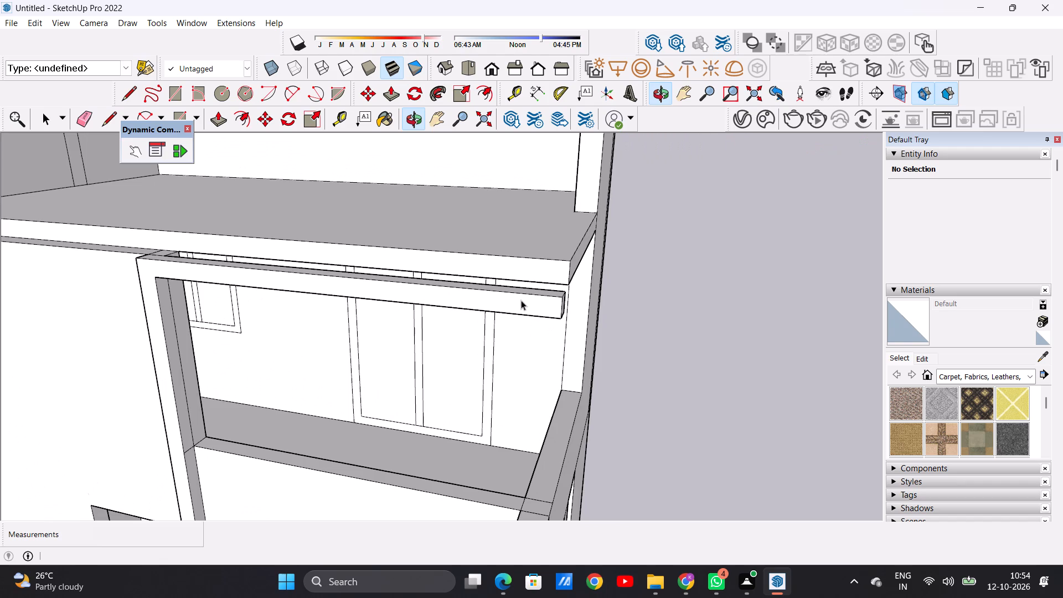
scroll(507, 376, "down", 10)
middle_click_drag(527, 319, 531, 301)
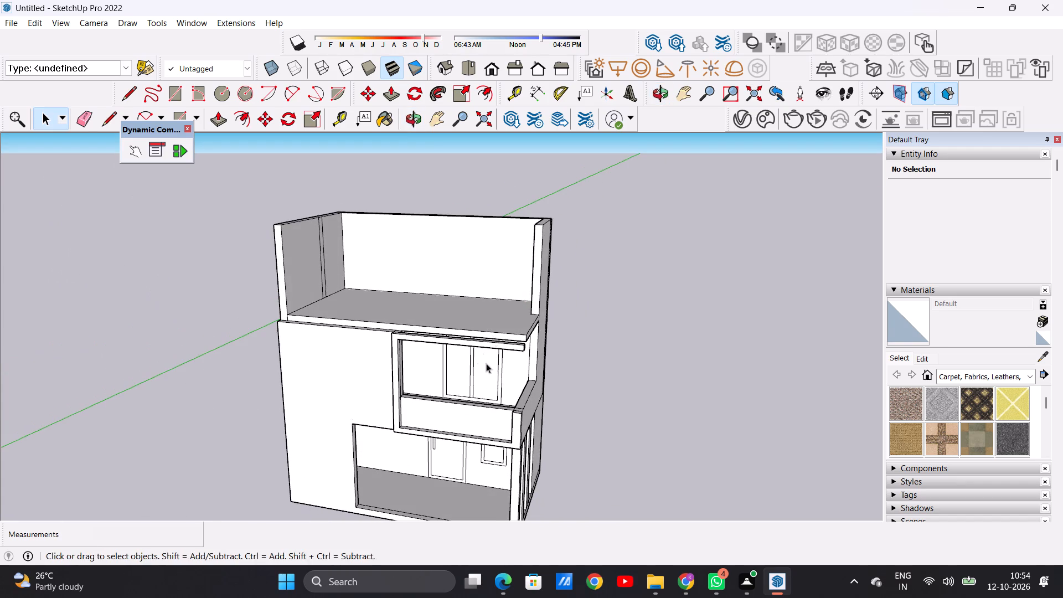
middle_click_drag(486, 363, 494, 327)
scroll(497, 326, "up", 3)
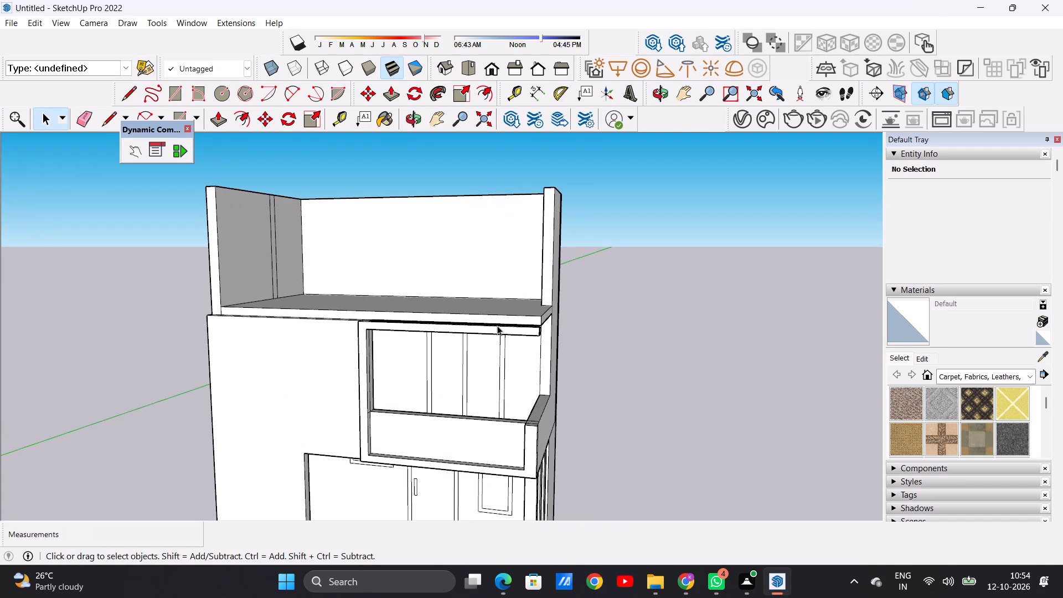
middle_click_drag(419, 322, 360, 436)
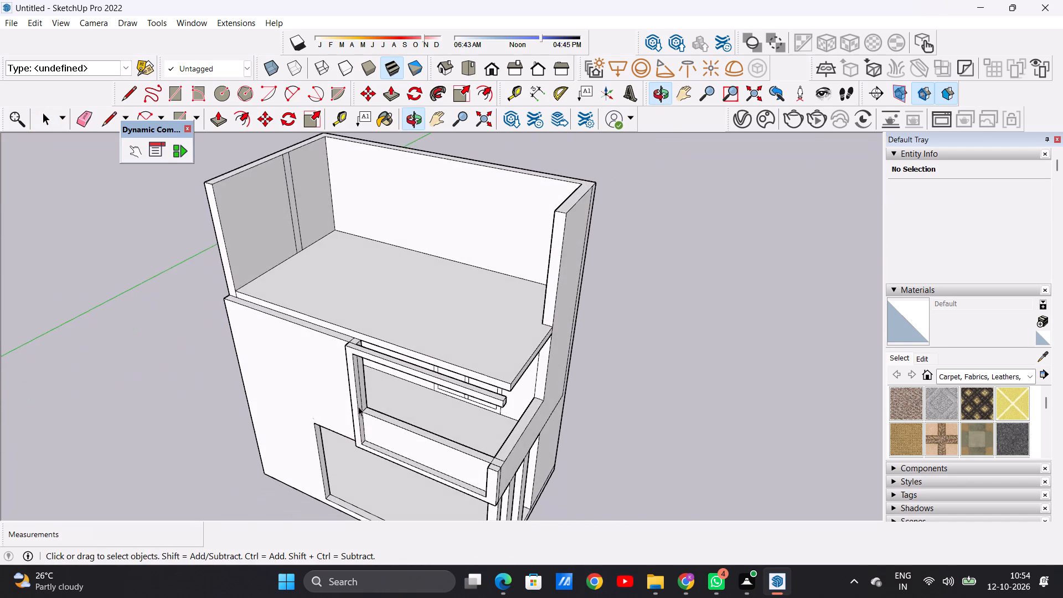
Erase the dividing edge across the top of the balcony frame, where the beam meets the upright.
scroll(356, 362, "up", 13)
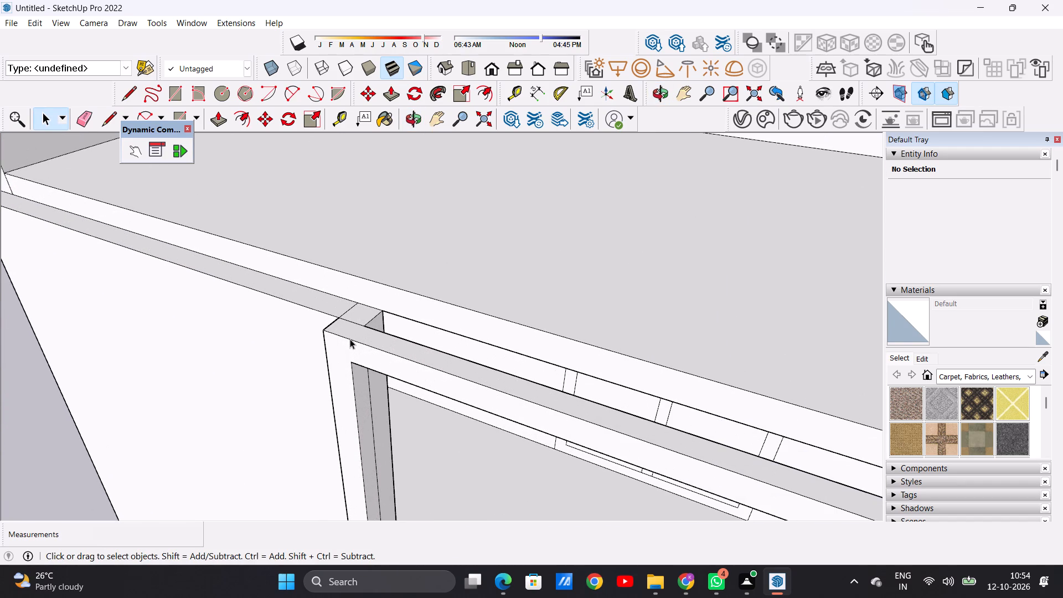
scroll(357, 323, "up", 4)
key("e")
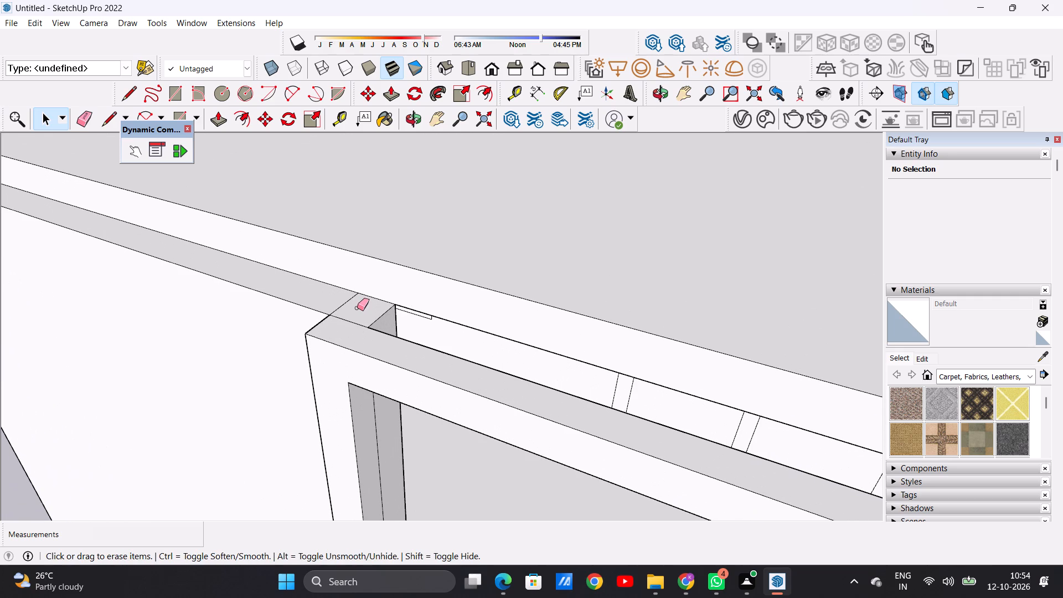
scroll(353, 311, "up", 3)
left_click_drag(353, 316, 348, 329)
key("space")
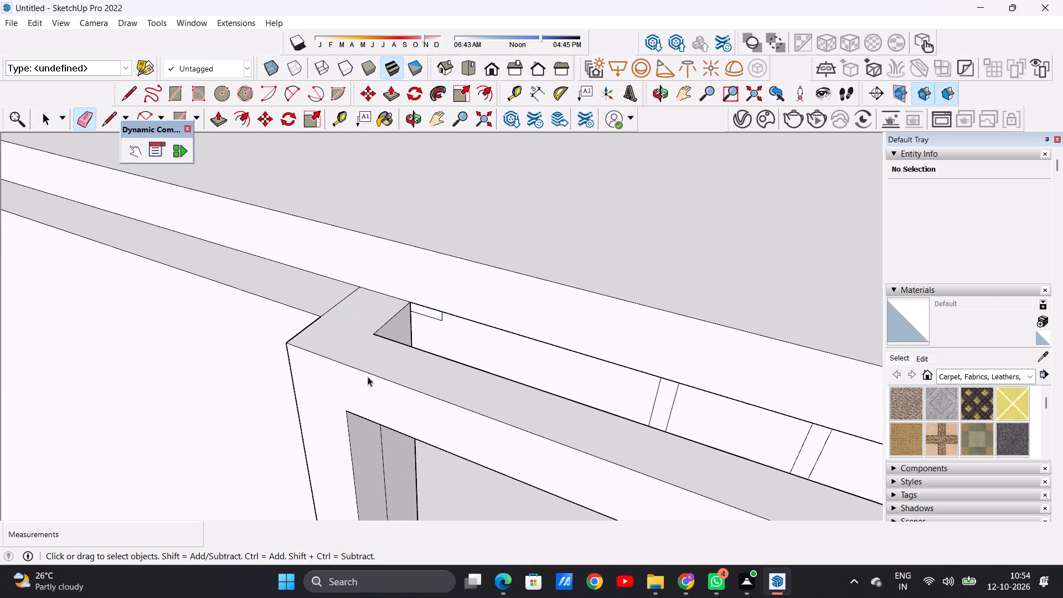
scroll(369, 380, "down", 20)
scroll(369, 380, "down", 2)
Push/Pull the balcony beam's inner face back about 7 13/16" to meet the roof slab's front edge.
middle_click(419, 385)
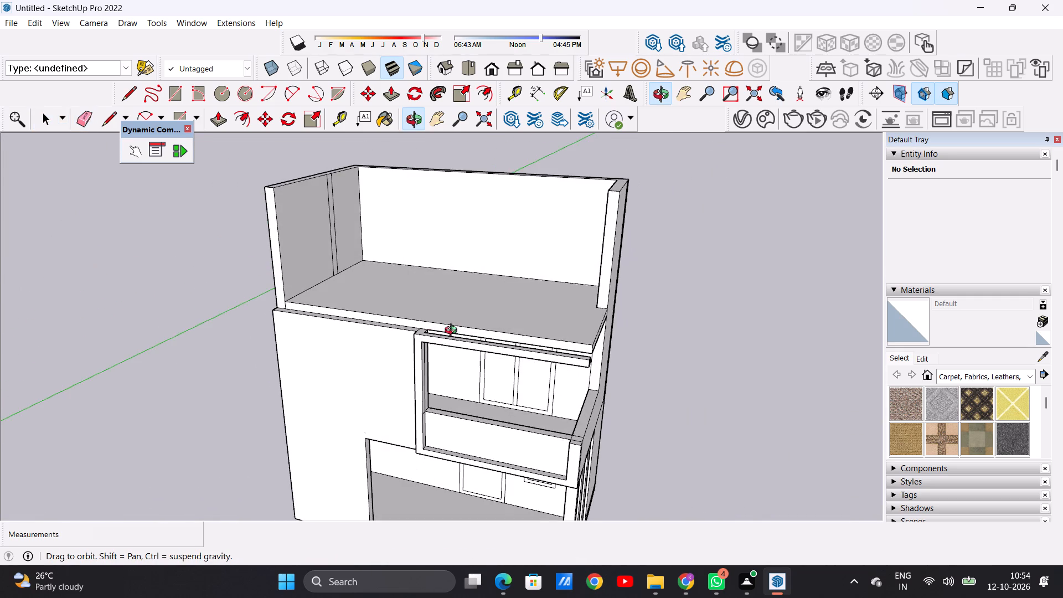
scroll(427, 370, "up", 5)
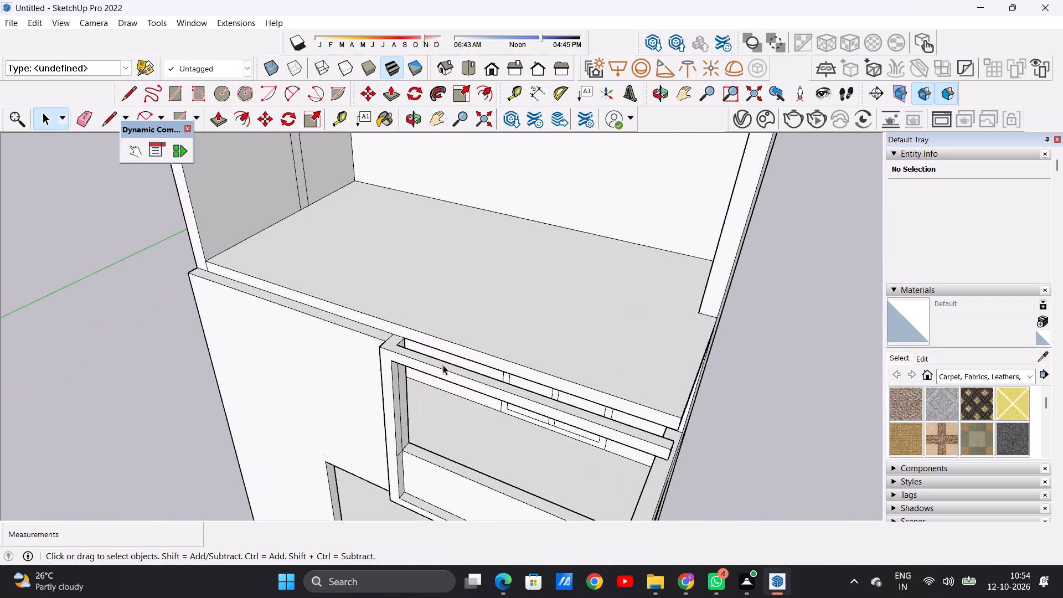
key("p")
middle_click_drag(465, 363, 191, 330)
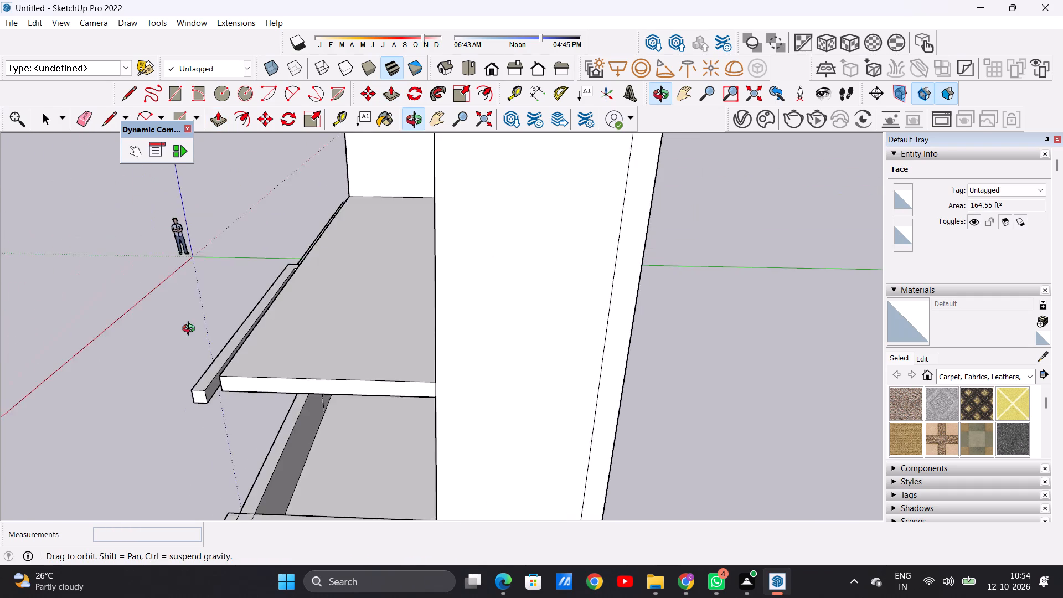
middle_click_drag(191, 330, 206, 347)
scroll(226, 433, "up", 14)
left_click(225, 409)
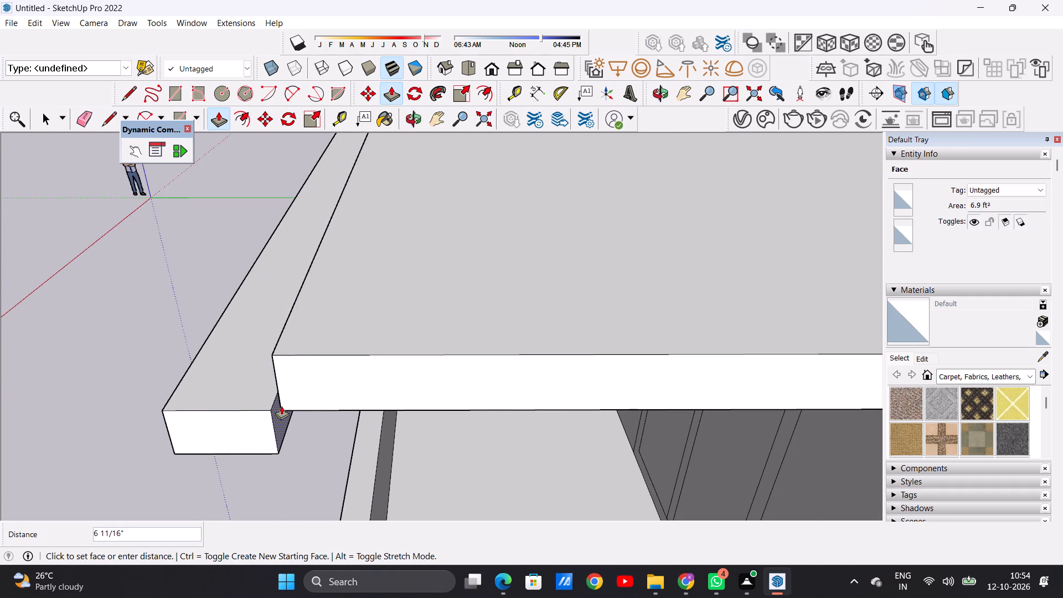
middle_click_drag(286, 420, 302, 388)
left_click(286, 406)
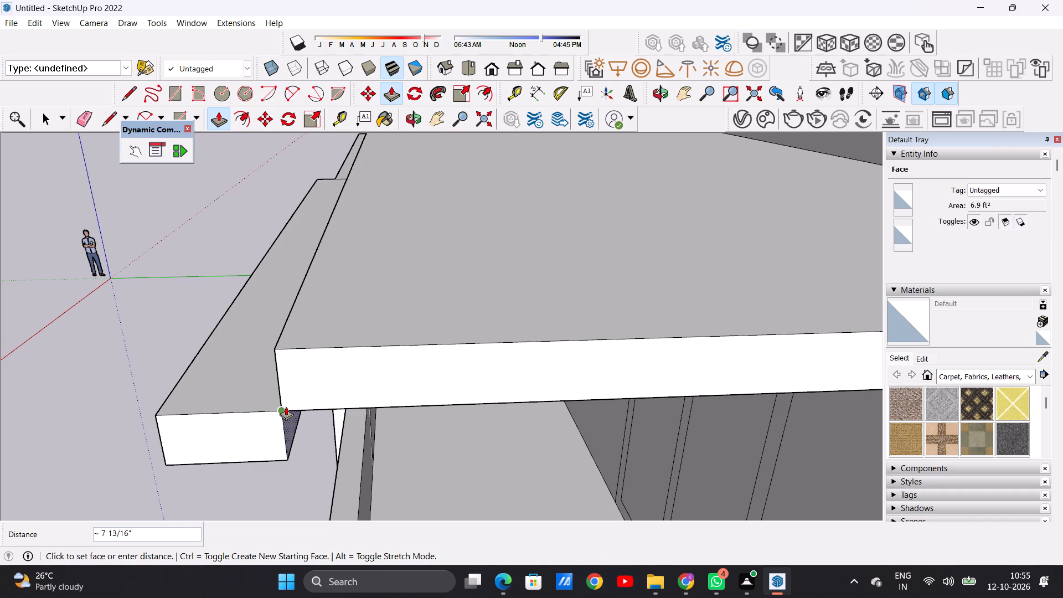
key("space")
Push/Pull the balcony beam's top face up to the level of the roof slab's top surface.
scroll(440, 441, "down", 11)
middle_click_drag(396, 410, 504, 372)
scroll(498, 366, "up", 5)
middle_click_drag(491, 368, 485, 415)
scroll(485, 415, "up", 1)
scroll(487, 416, "down", 1)
scroll(487, 416, "up", 5)
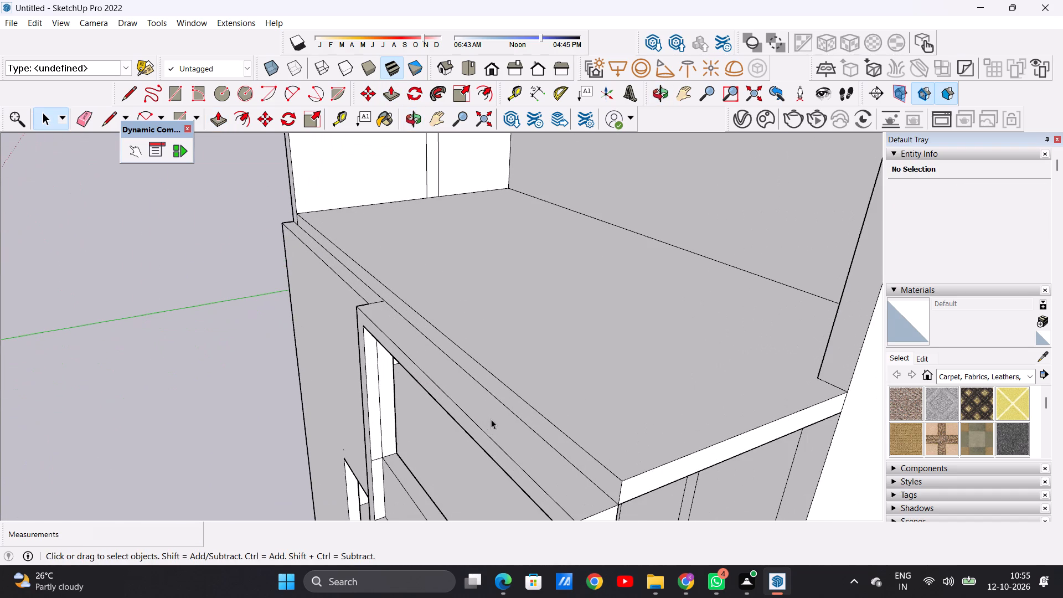
key("p")
scroll(503, 417, "up", 5)
left_click(503, 427)
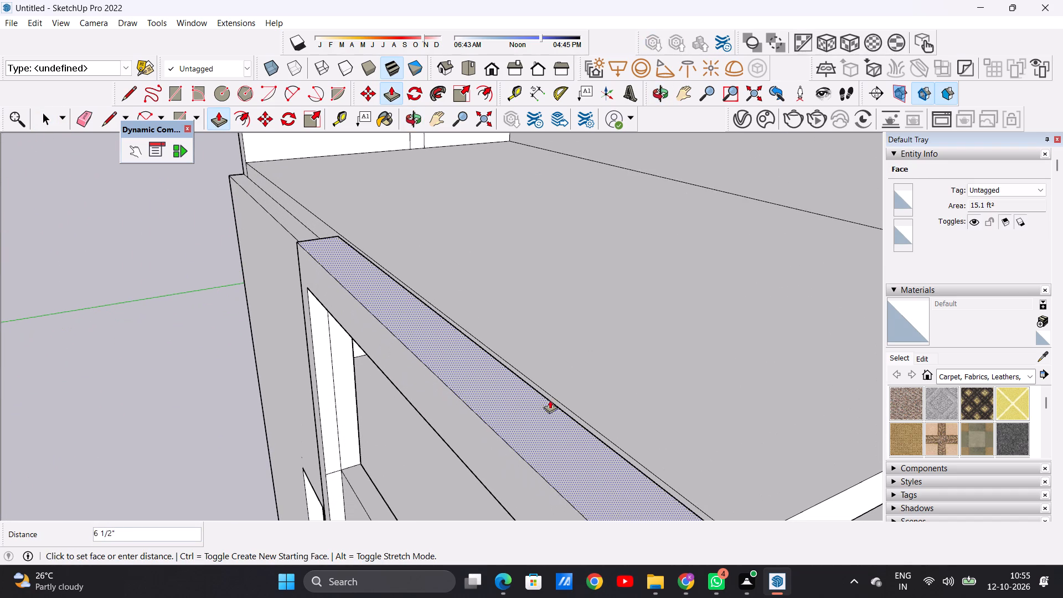
left_click(571, 406)
key("space")
Examine the raised balcony beam and its junction with the roof slab from the side and from the front.
scroll(476, 436, "down", 2)
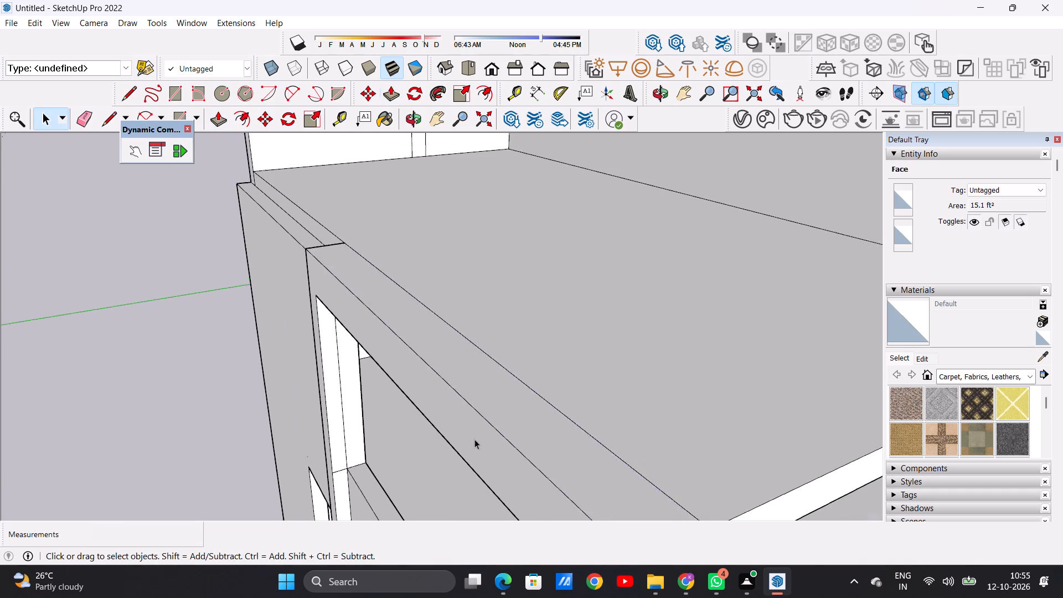
scroll(474, 439, "down", 13)
middle_click_drag(447, 439, 597, 364)
scroll(474, 389, "down", 4)
middle_click_drag(493, 406, 503, 397)
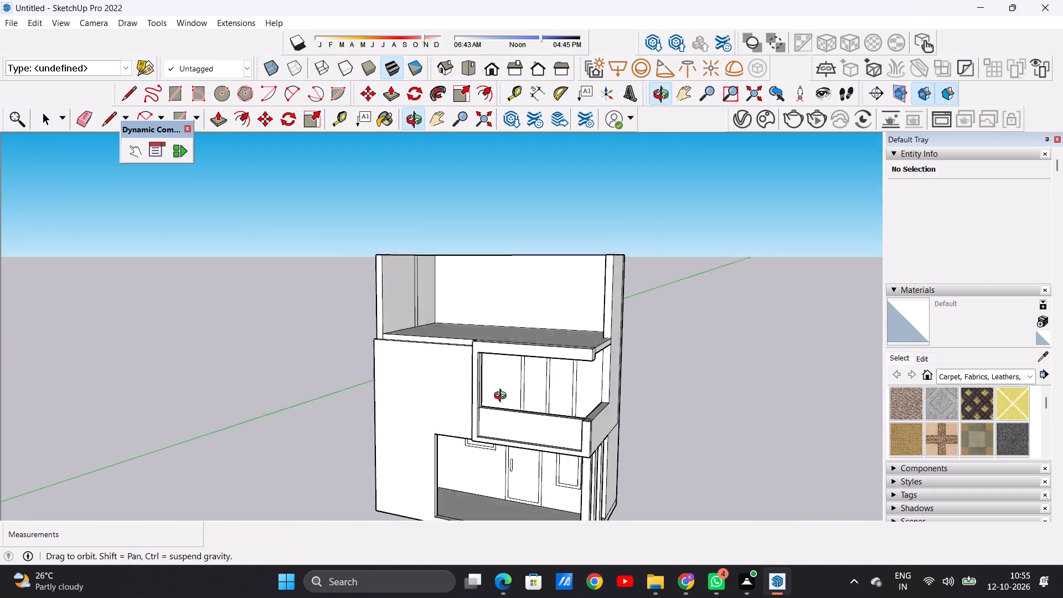
middle_click_drag(503, 397, 561, 380)
scroll(463, 395, "down", 4)
scroll(570, 373, "up", 6)
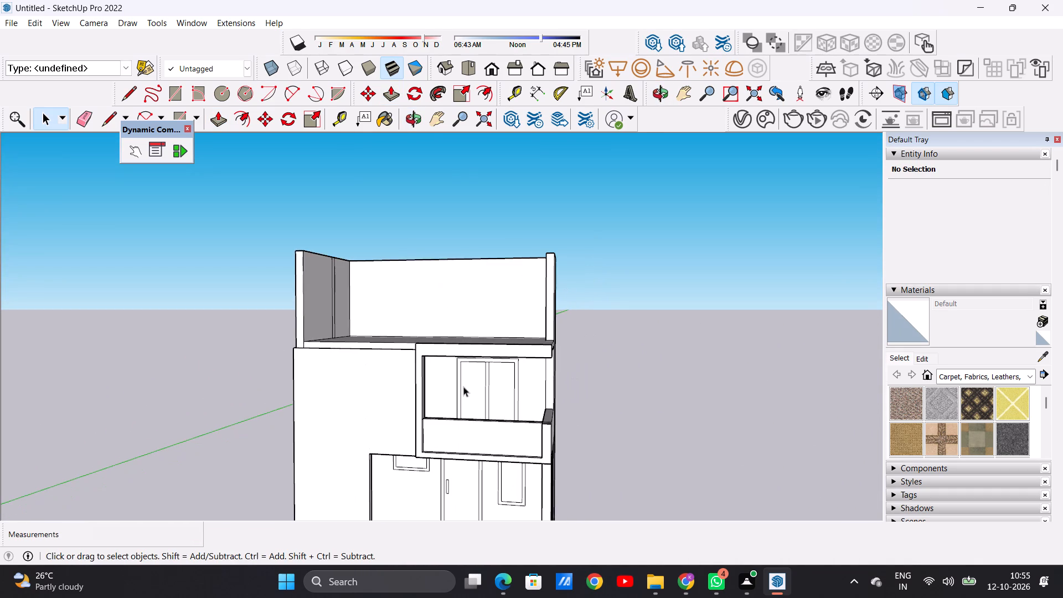
Draw a line across the balcony beam's top face near its free end, aligned with the side wall's inner face.
middle_click_drag(429, 401, 345, 422)
scroll(425, 403, "up", 6)
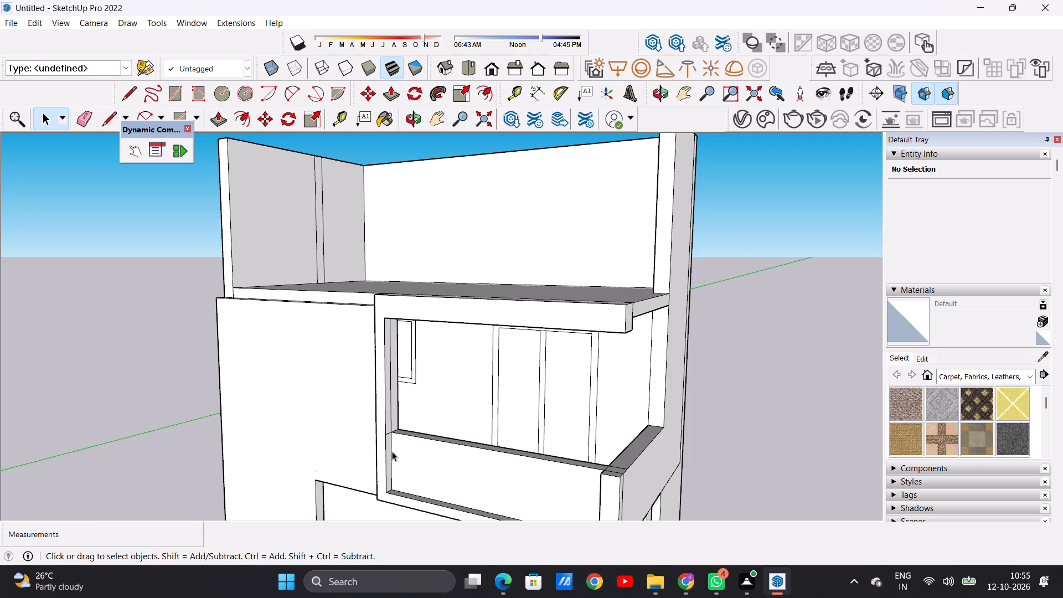
scroll(392, 451, "up", 2)
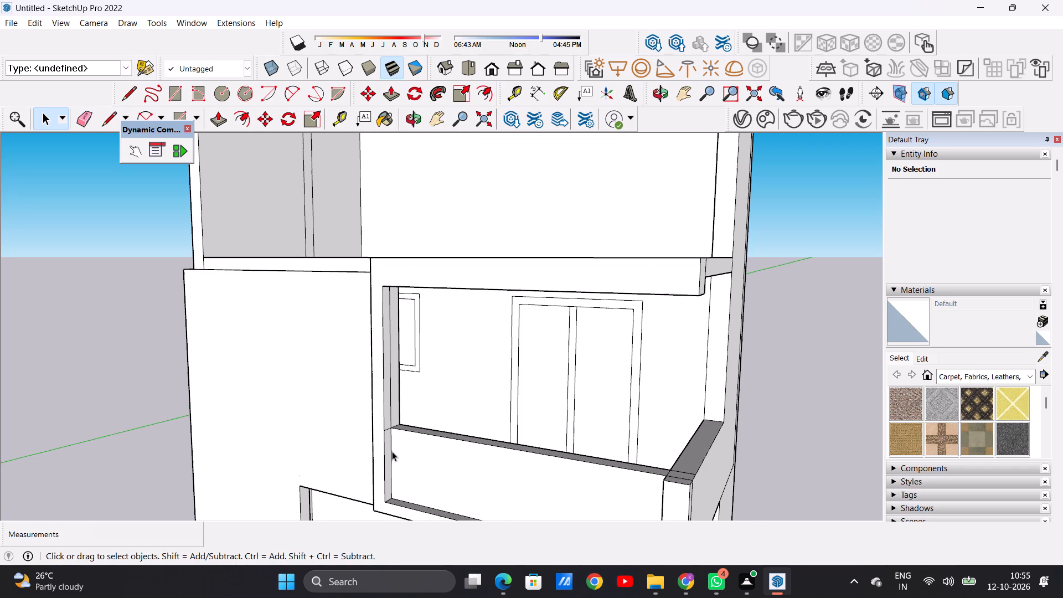
scroll(392, 451, "down", 11)
middle_click_drag(386, 435, 505, 420)
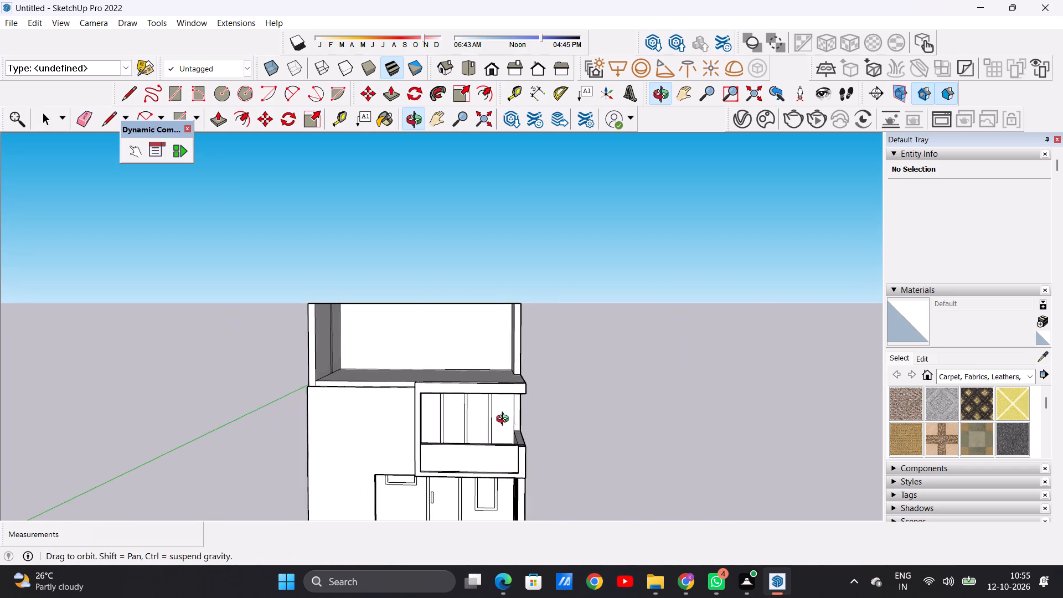
middle_click_drag(505, 420, 496, 460)
middle_click_drag(437, 380, 439, 463)
scroll(507, 414, "up", 4)
scroll(508, 414, "down", 1)
scroll(508, 414, "up", 3)
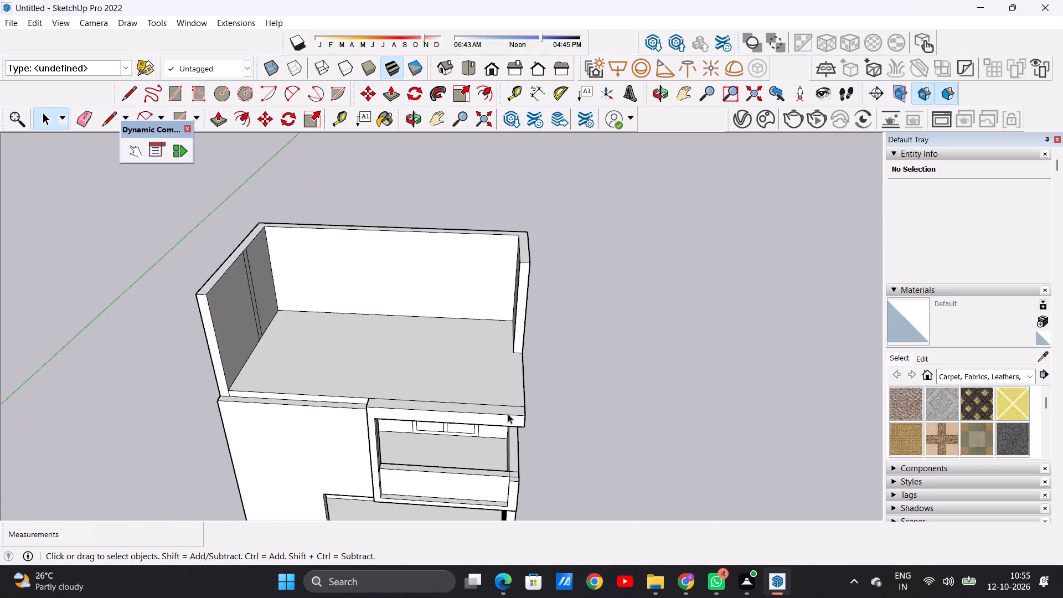
scroll(508, 414, "up", 3)
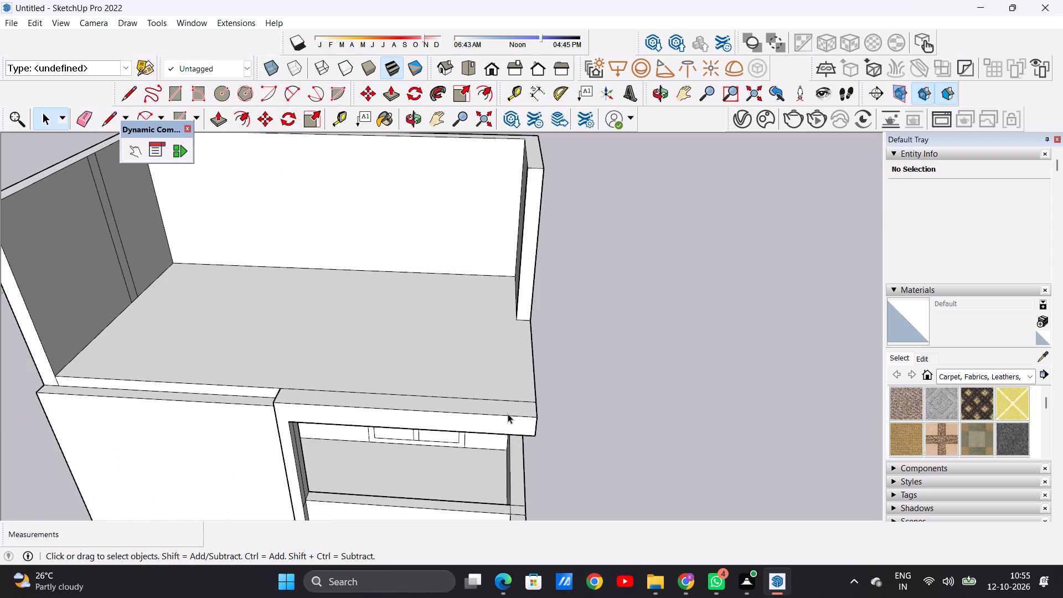
key("l")
scroll(510, 411, "up", 5)
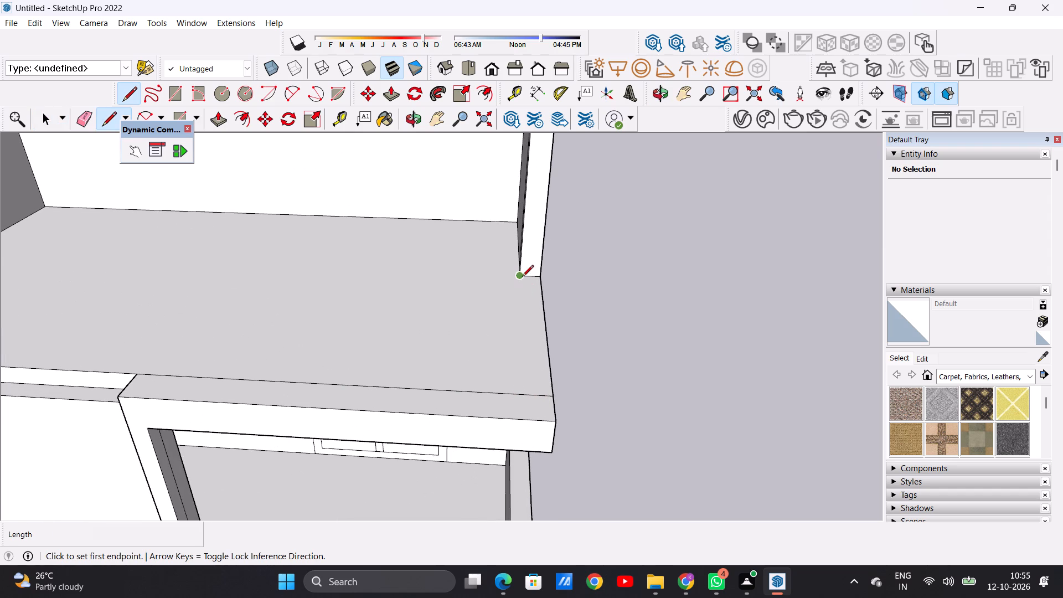
left_click(524, 398)
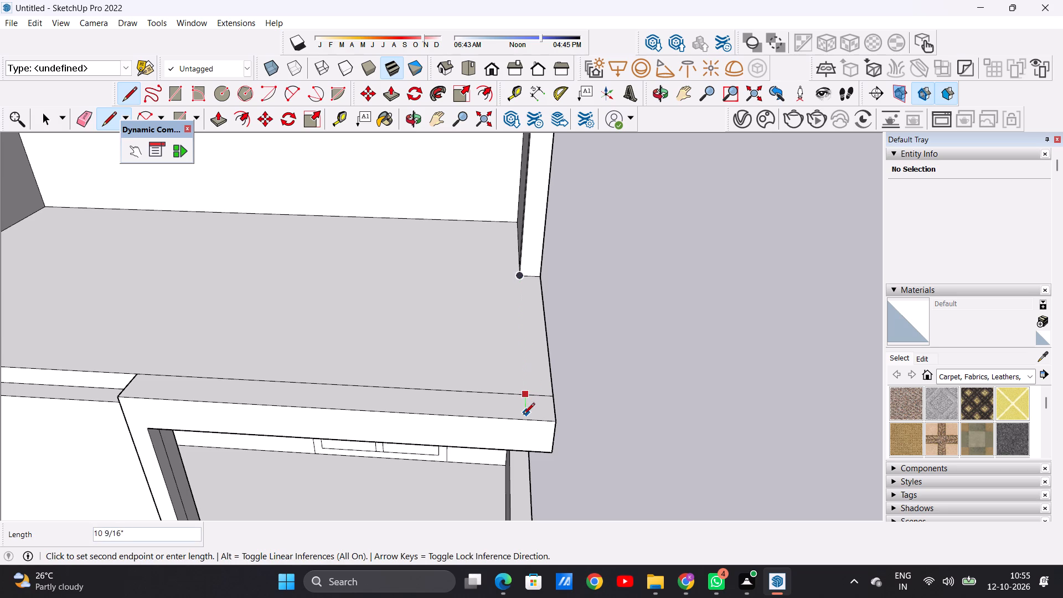
left_click(527, 422)
key("space")
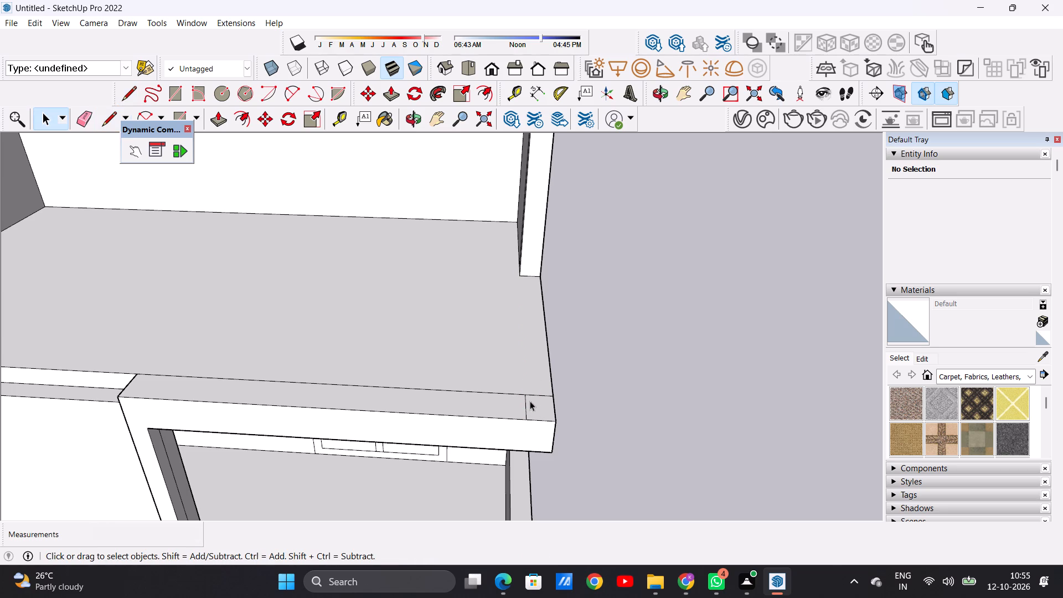
Push/Pull the top face of the solid front wall beside the balcony up 7 11/16" to the roof slab's level.
scroll(554, 420, "down", 17)
middle_click_drag(483, 441, 499, 299)
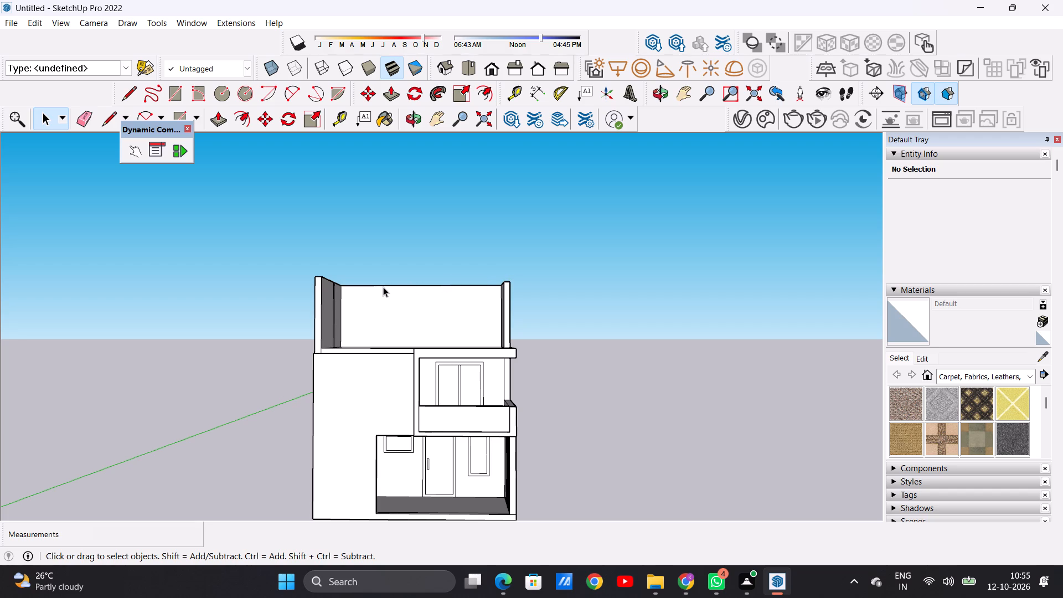
scroll(515, 347, "down", 6)
middle_click_drag(465, 326, 458, 425)
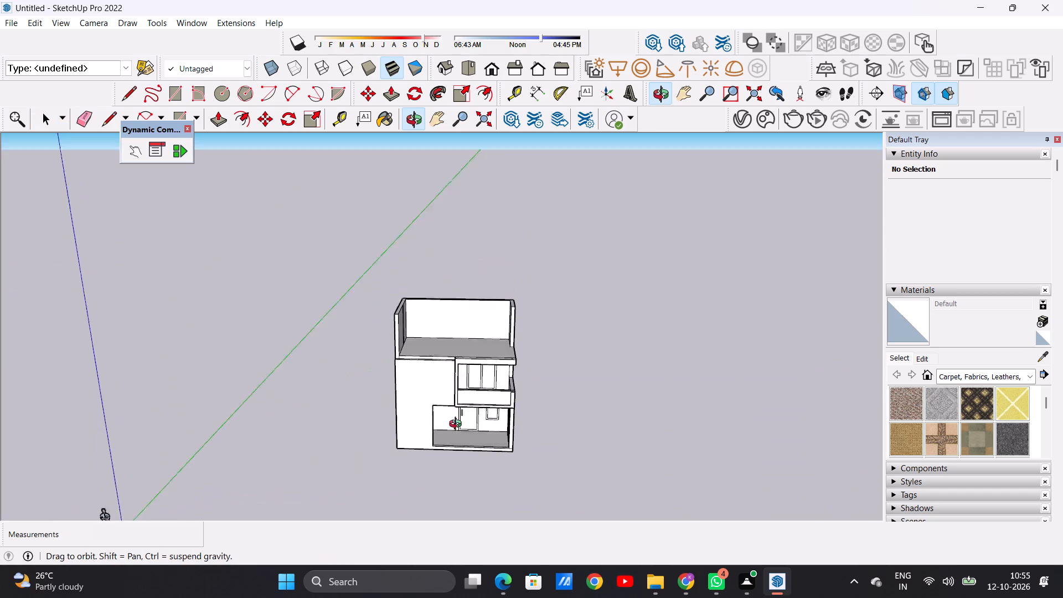
middle_click_drag(458, 425, 457, 463)
scroll(436, 313, "up", 7)
middle_click_drag(435, 359, 458, 428)
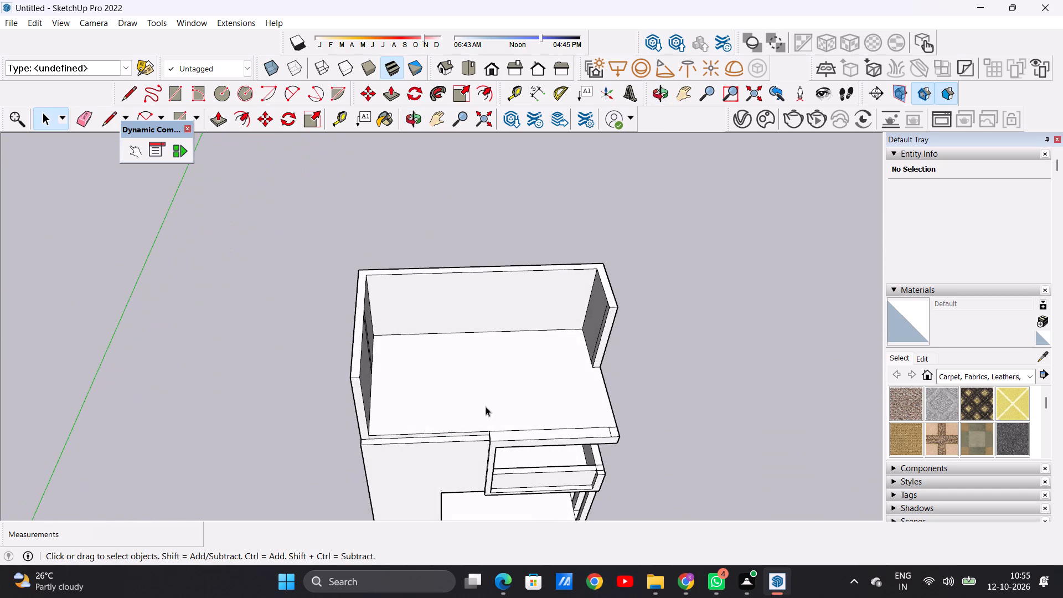
scroll(505, 406, "up", 2)
middle_click_drag(445, 412, 412, 457)
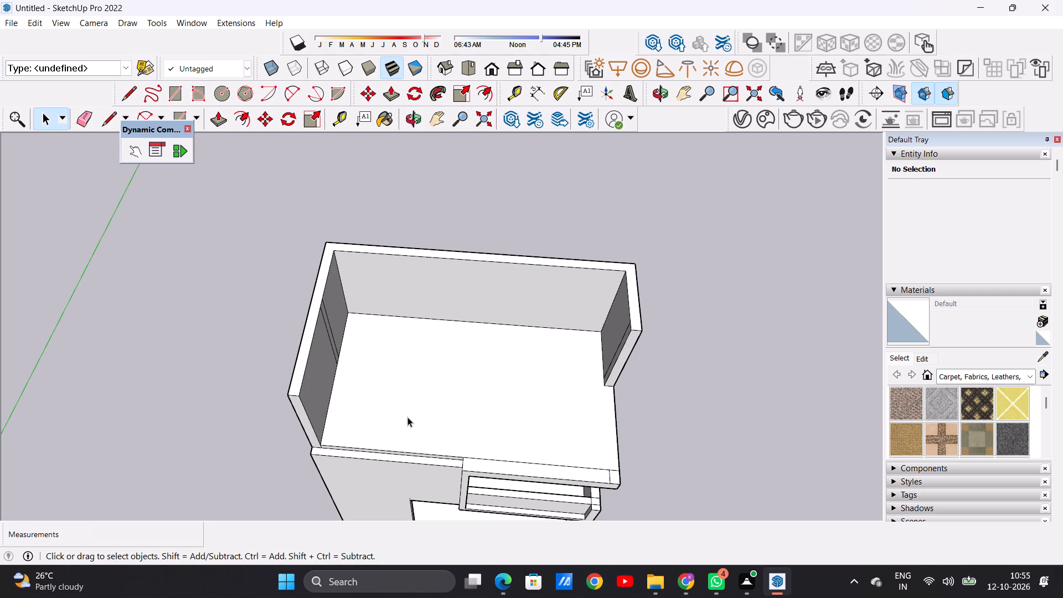
scroll(414, 419, "down", 1)
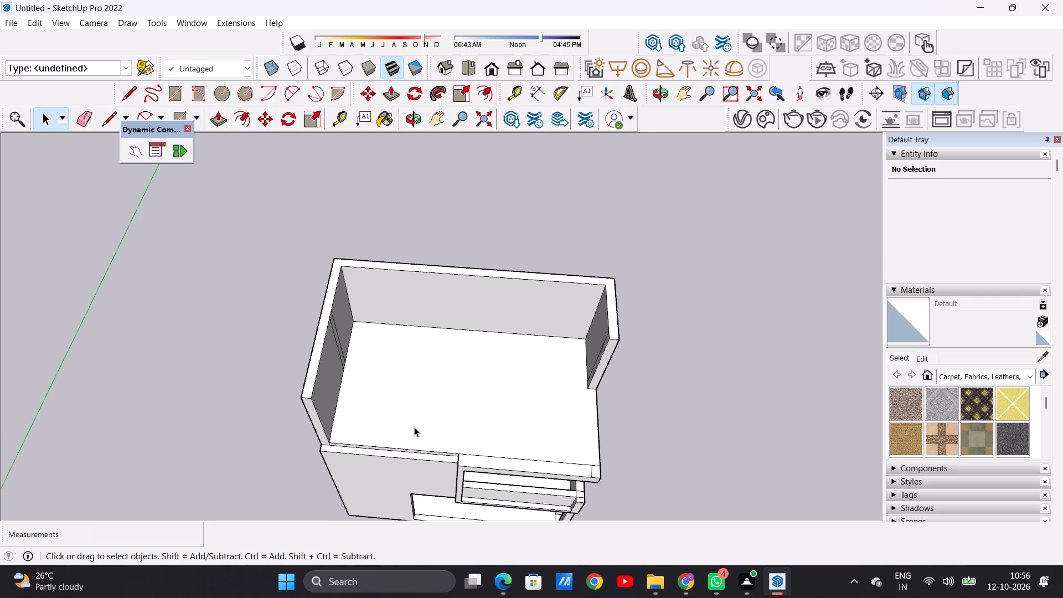
key("p")
scroll(459, 461, "up", 13)
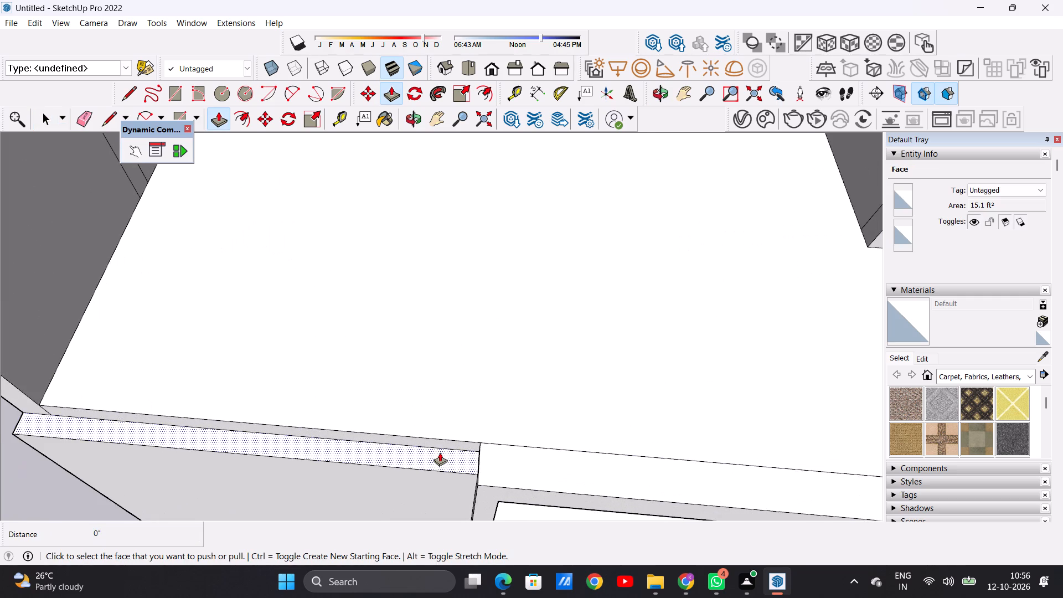
left_click(440, 452)
left_click(486, 446)
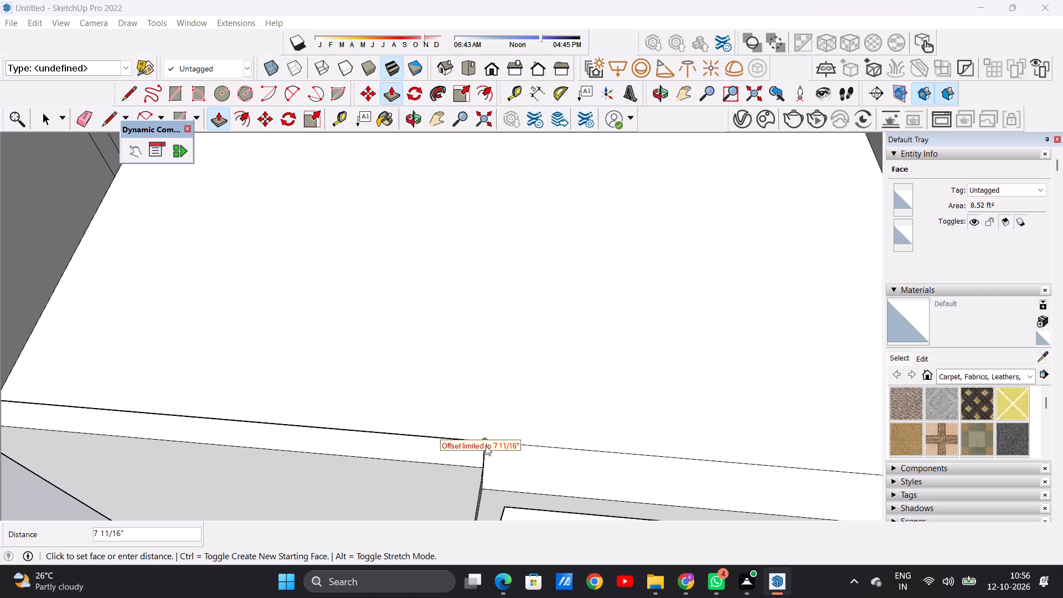
key("p")
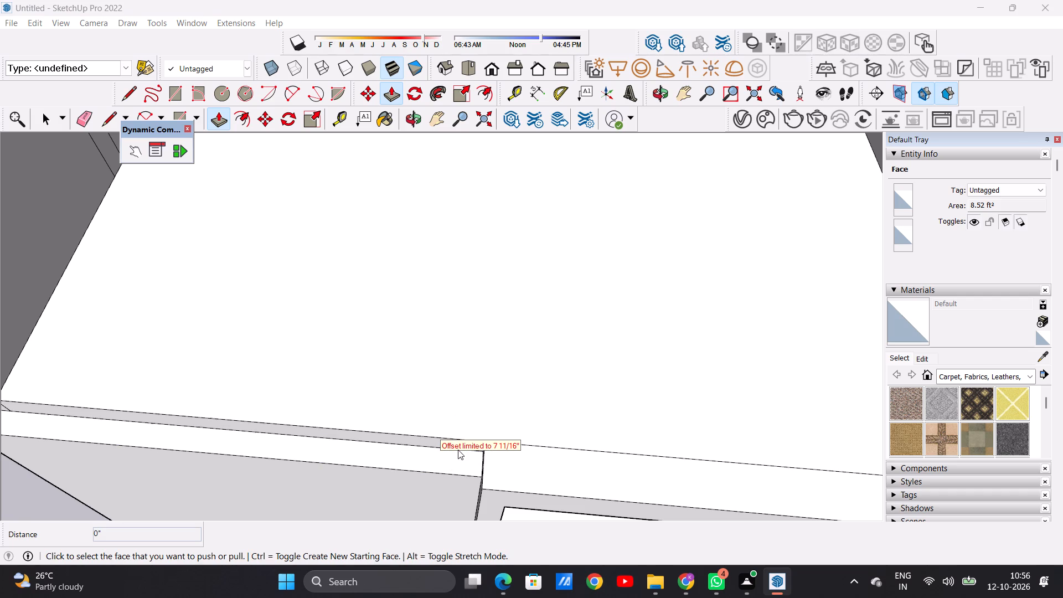
scroll(462, 466, "up", 10)
left_click(462, 466)
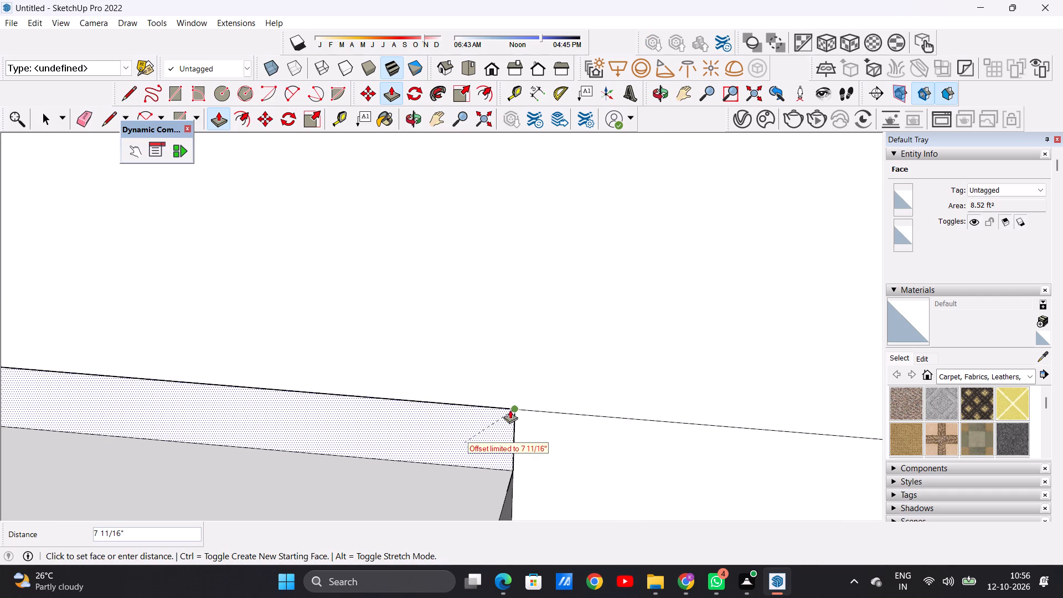
left_click(513, 408)
Push/Pull the same front wall's top face up a further 9' 4 5/16" to meet the top of the adjoining storey walls.
left_click(472, 434)
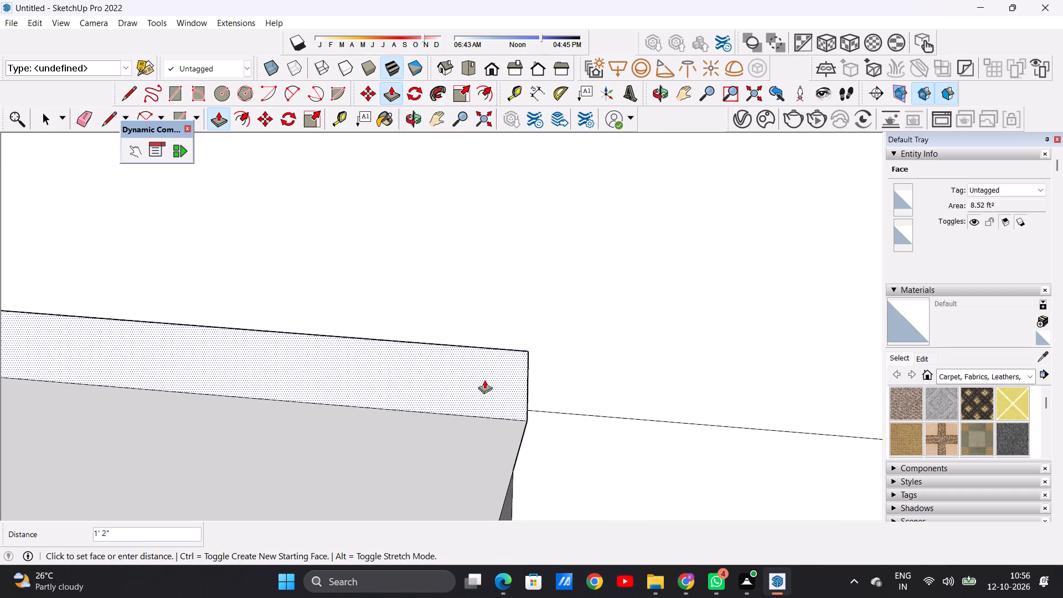
scroll(486, 394, "down", 20)
scroll(486, 394, "down", 2)
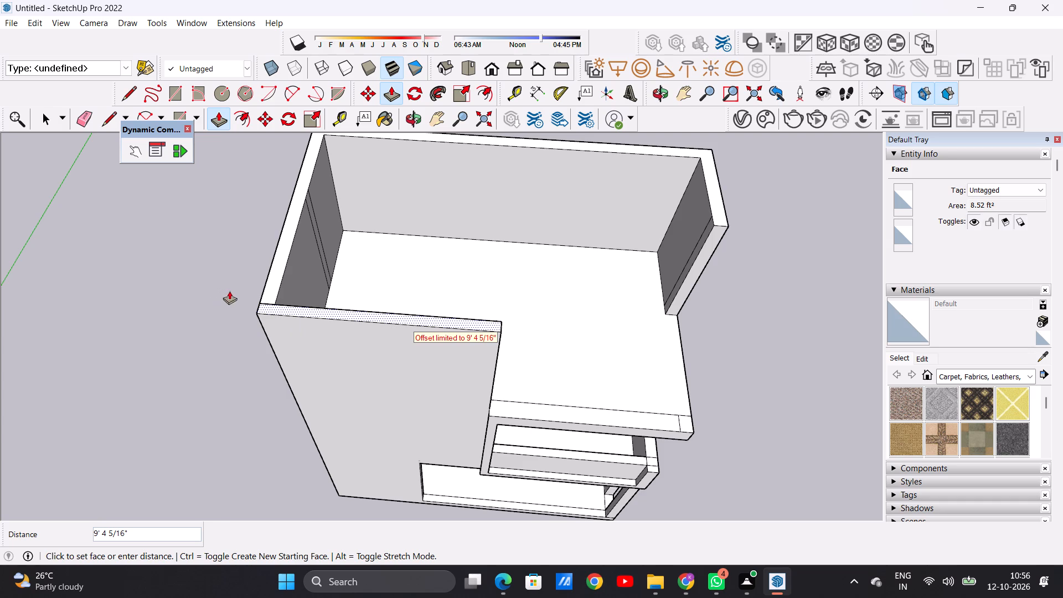
left_click(258, 300)
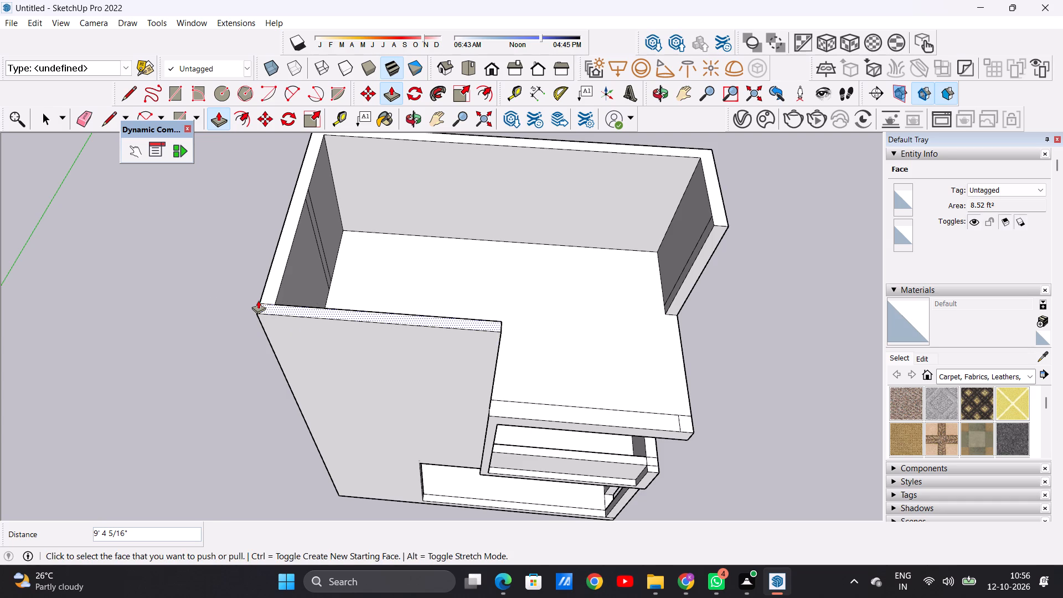
key("space")
Examine the raised front wall and upper storey in perspective and in the standard front view.
scroll(460, 354, "down", 9)
middle_click_drag(463, 387, 482, 173)
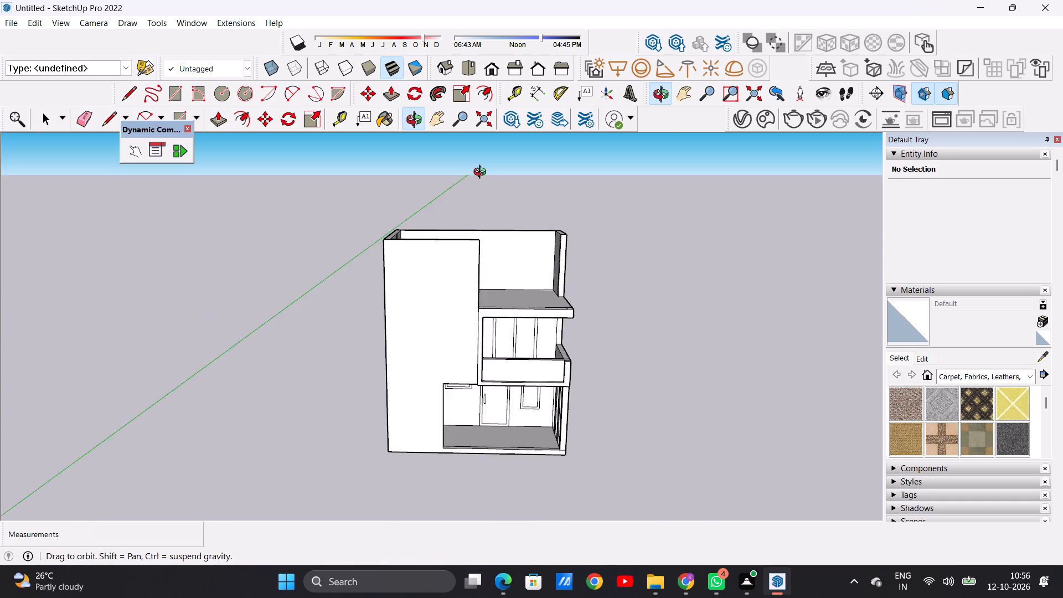
middle_click_drag(482, 173, 455, 179)
scroll(497, 279, "up", 6)
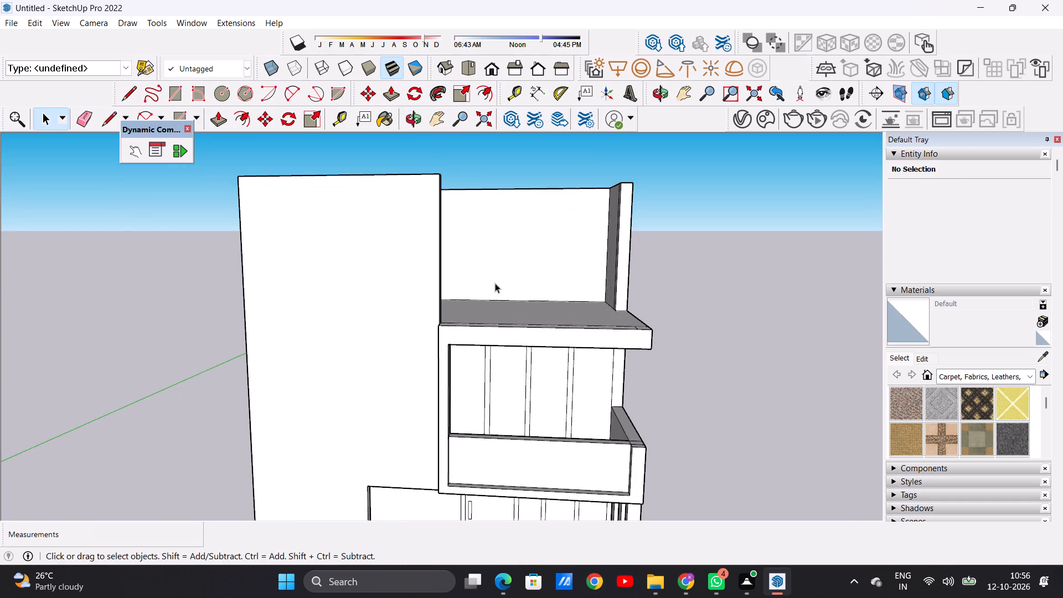
middle_click_drag(494, 282, 489, 272)
left_click(492, 66)
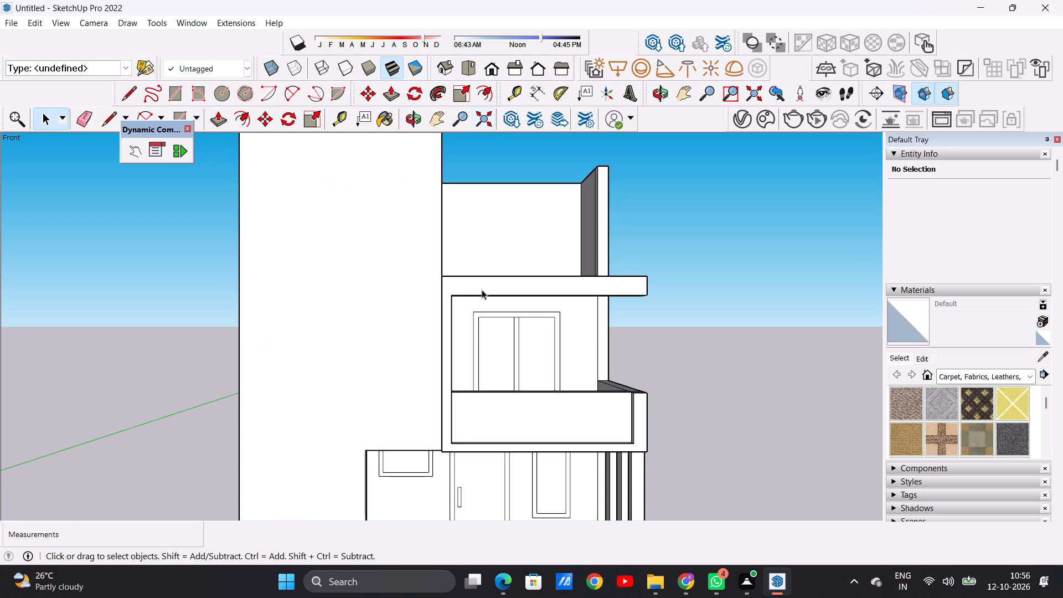
scroll(483, 304, "down", 7)
scroll(500, 252, "up", 6)
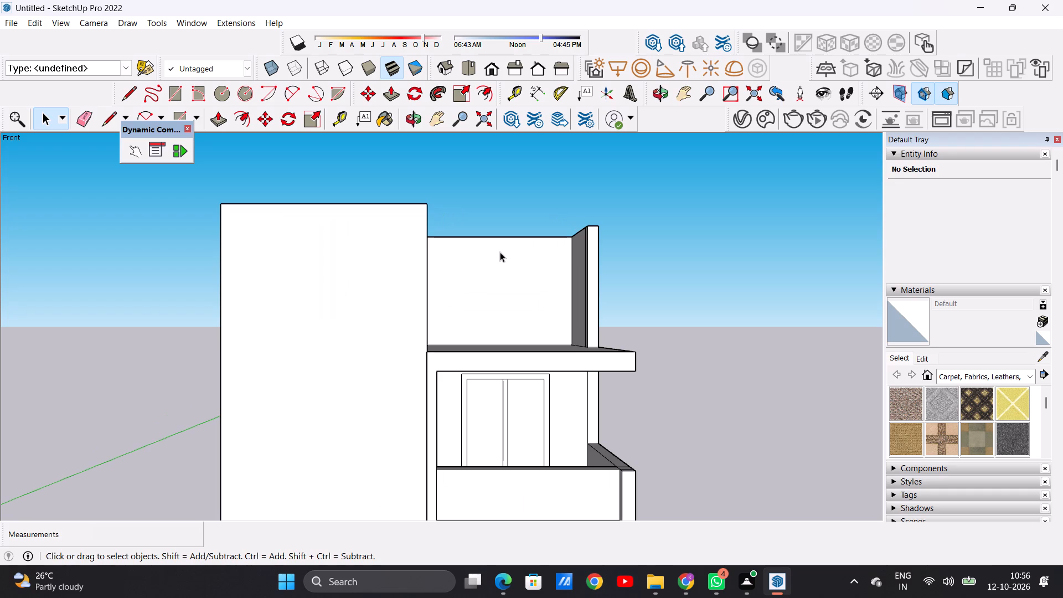
scroll(587, 280, "down", 2)
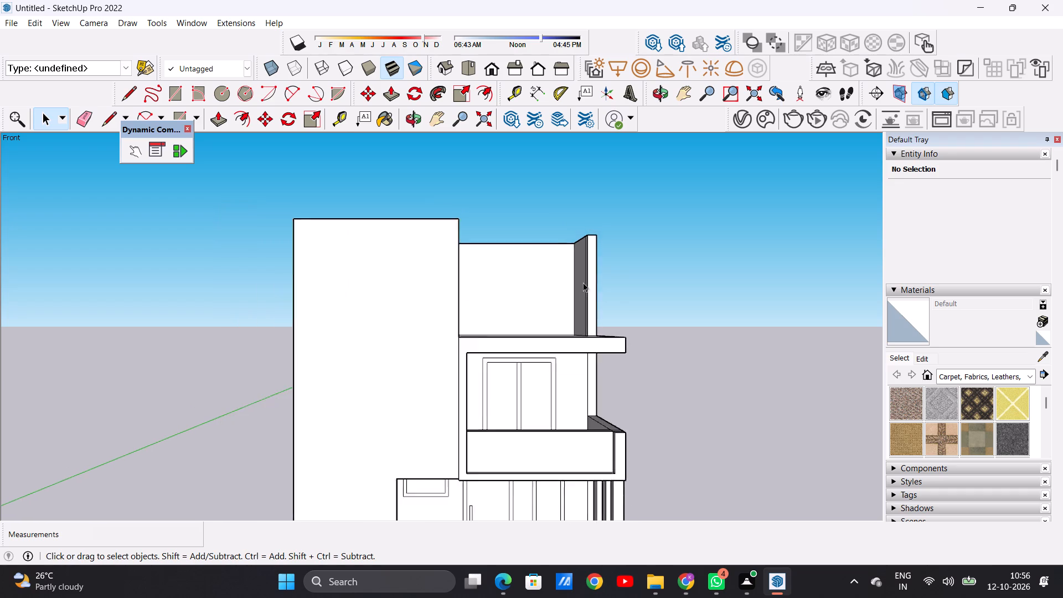
scroll(583, 282, "down", 1)
scroll(551, 295, "up", 3)
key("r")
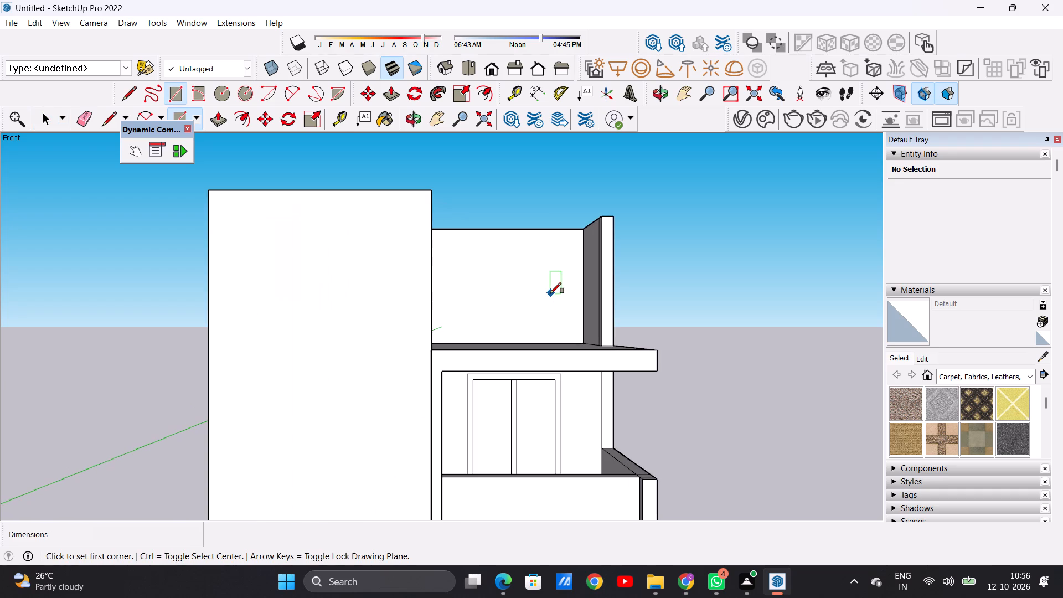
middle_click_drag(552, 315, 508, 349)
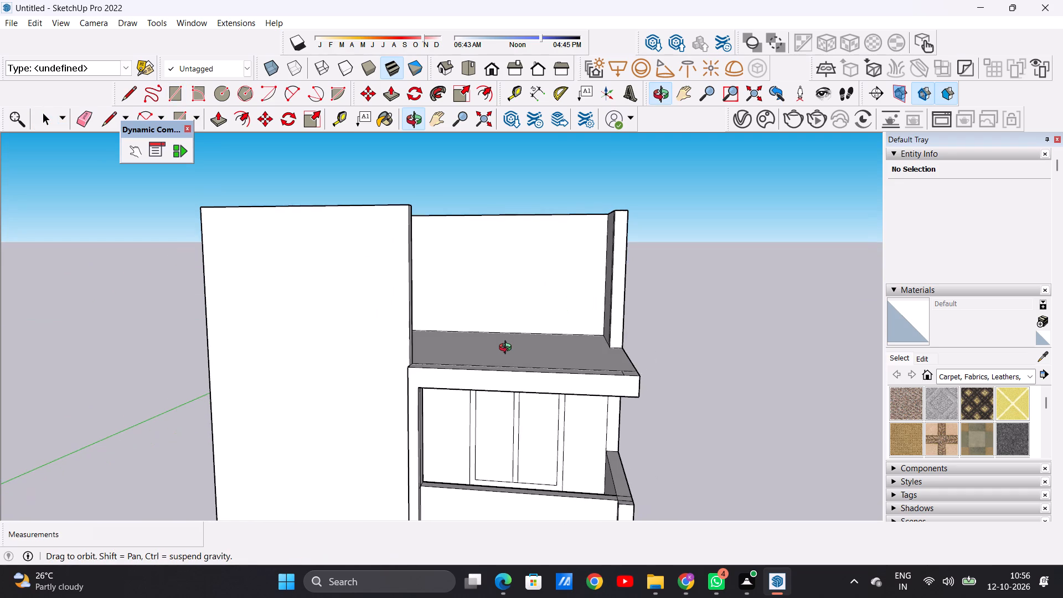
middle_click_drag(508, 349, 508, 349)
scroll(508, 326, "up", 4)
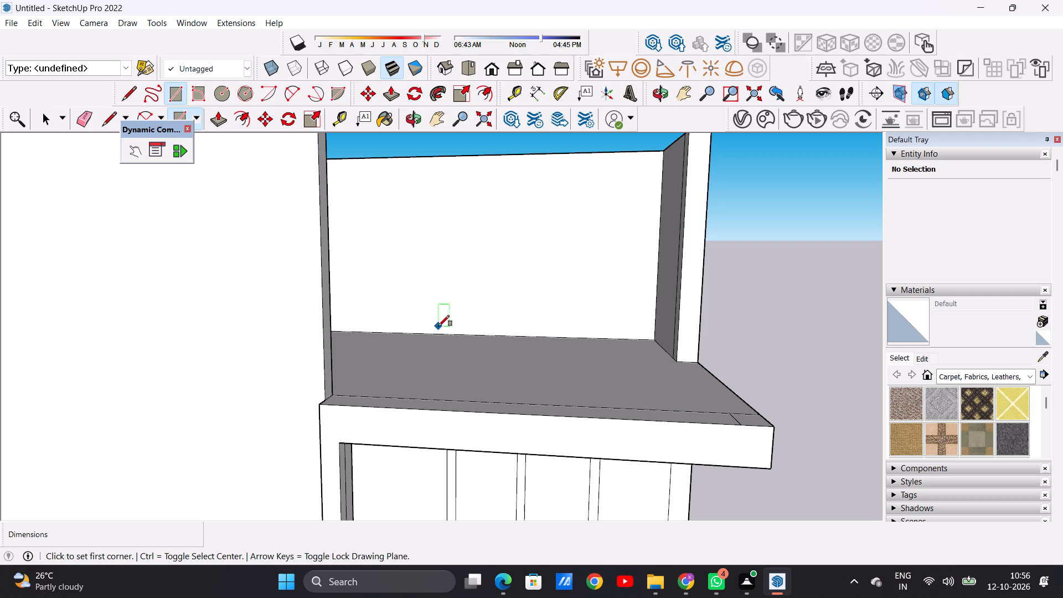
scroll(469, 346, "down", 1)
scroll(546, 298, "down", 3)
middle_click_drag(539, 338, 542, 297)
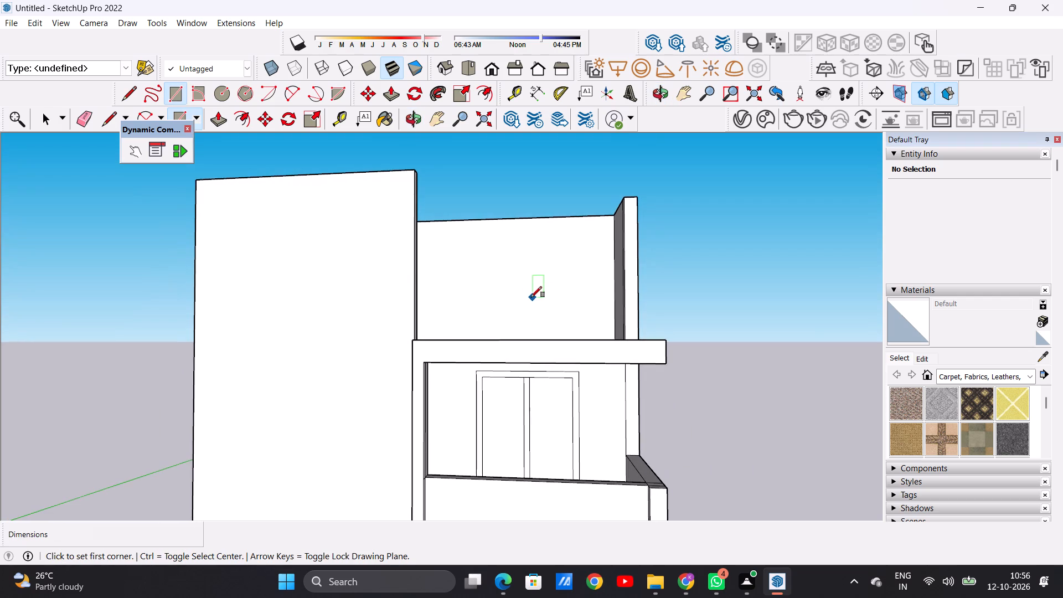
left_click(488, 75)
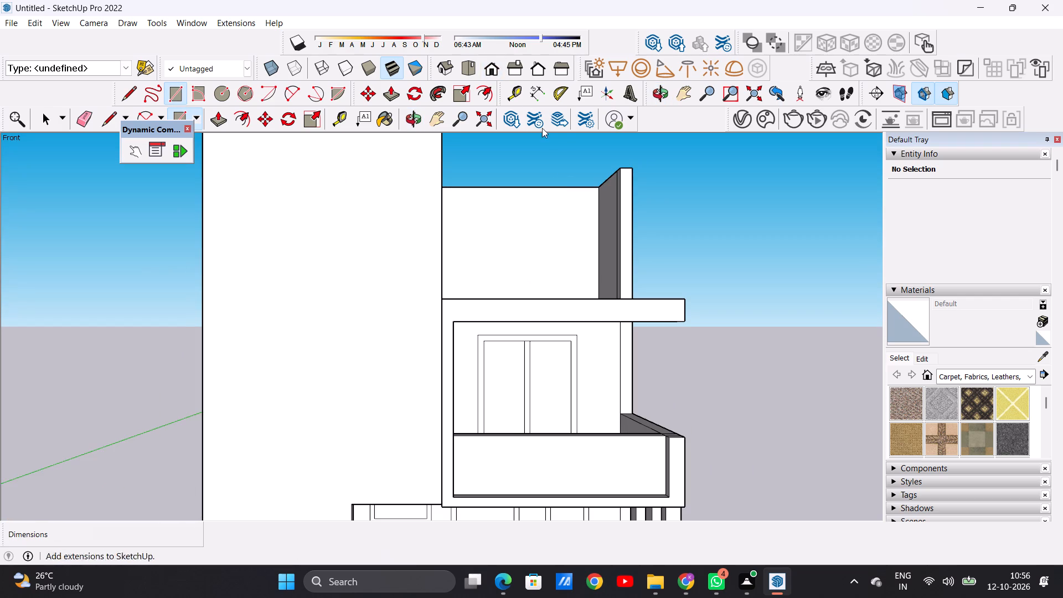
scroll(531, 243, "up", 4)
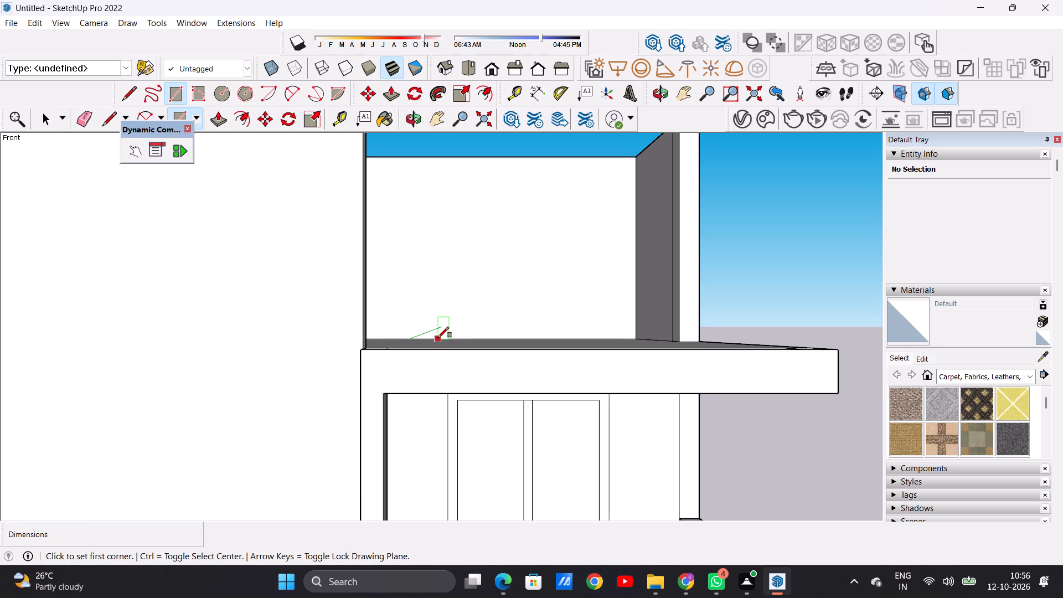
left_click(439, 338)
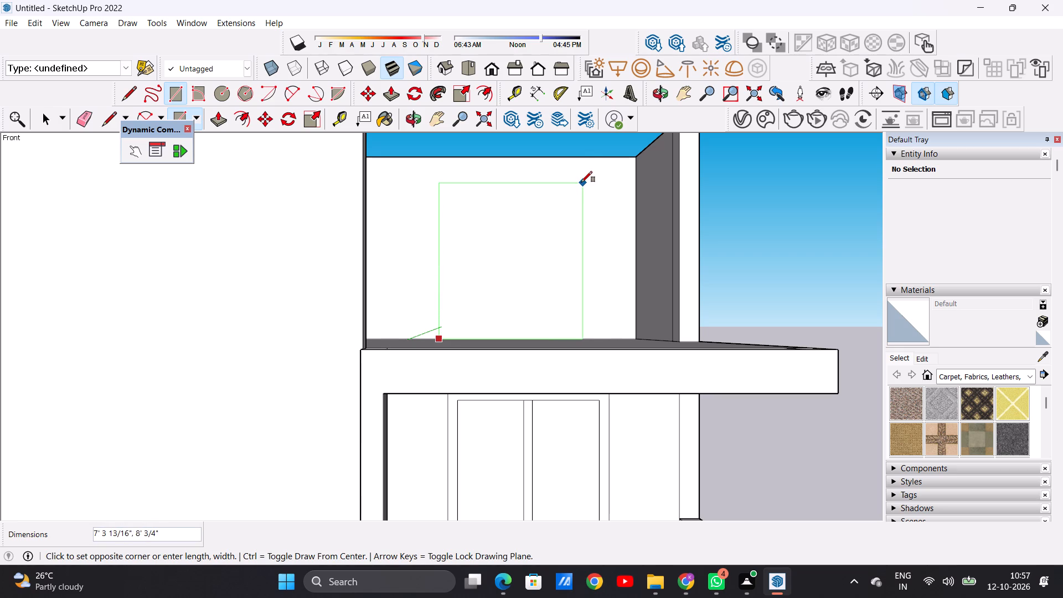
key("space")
Examine the open upper storey from above, checking its floor slab and surrounding walls.
scroll(616, 313, "down", 12)
middle_click_drag(605, 297, 372, 349)
scroll(557, 306, "up", 6)
middle_click_drag(510, 302, 519, 415)
scroll(528, 344, "down", 7)
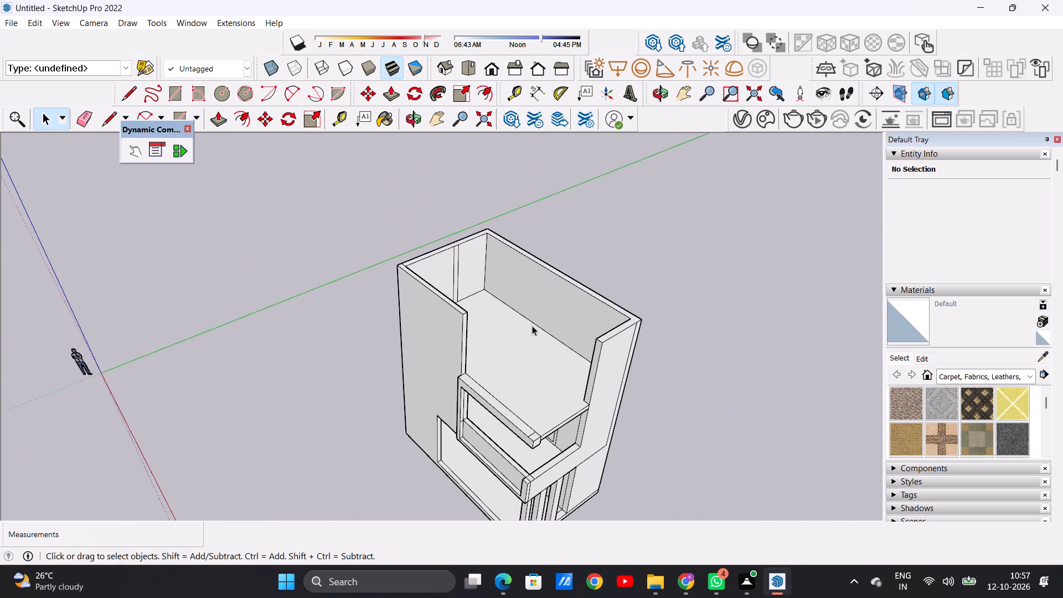
middle_click_drag(521, 337, 522, 395)
scroll(522, 395, "up", 1)
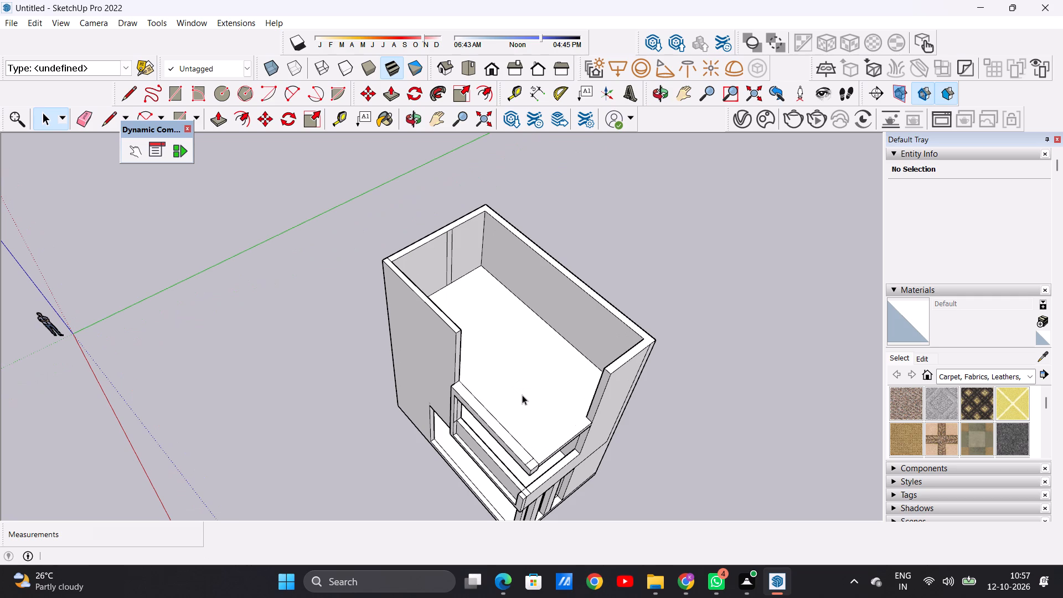
scroll(469, 306, "up", 5)
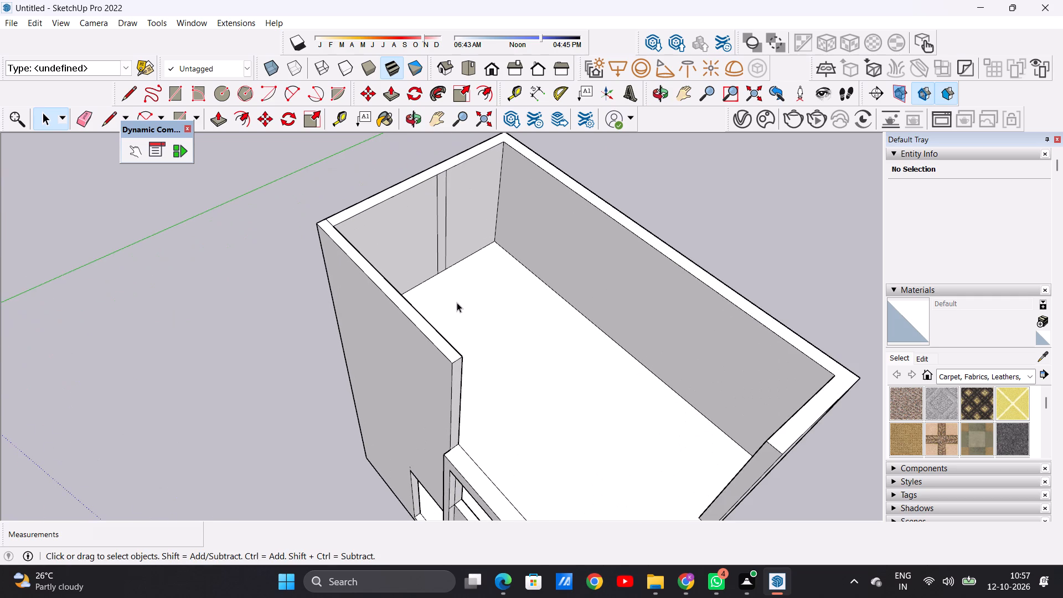
Draw two parallel lines about 24' 4 13/16" long across the upper floor from the side wall's vertical marks, outlining a cross wall.
key("l")
scroll(462, 275, "up", 2)
scroll(460, 274, "down", 1)
scroll(460, 274, "up", 4)
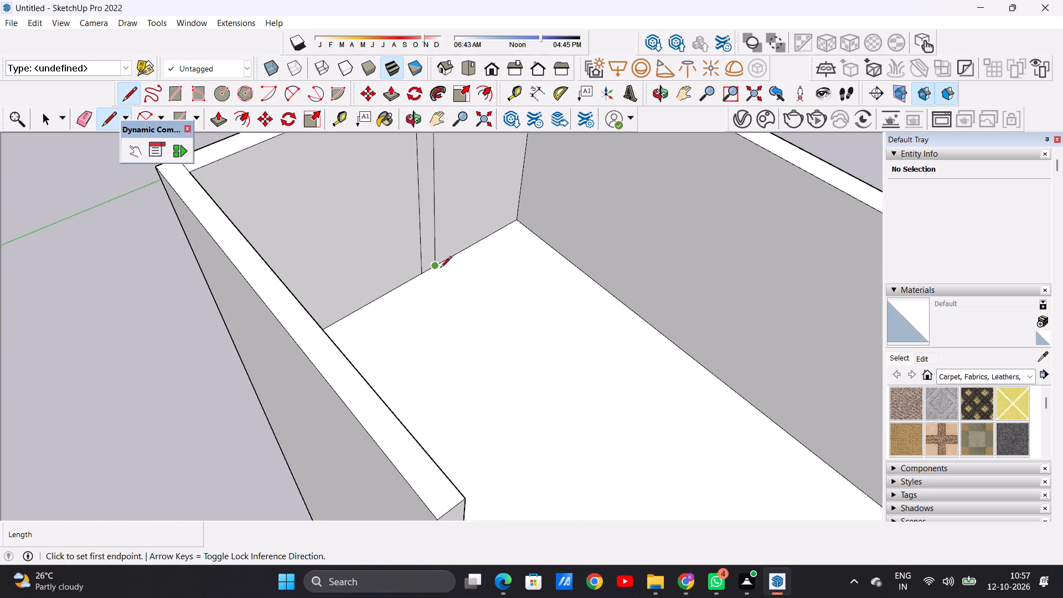
left_click(440, 269)
scroll(477, 316, "down", 11)
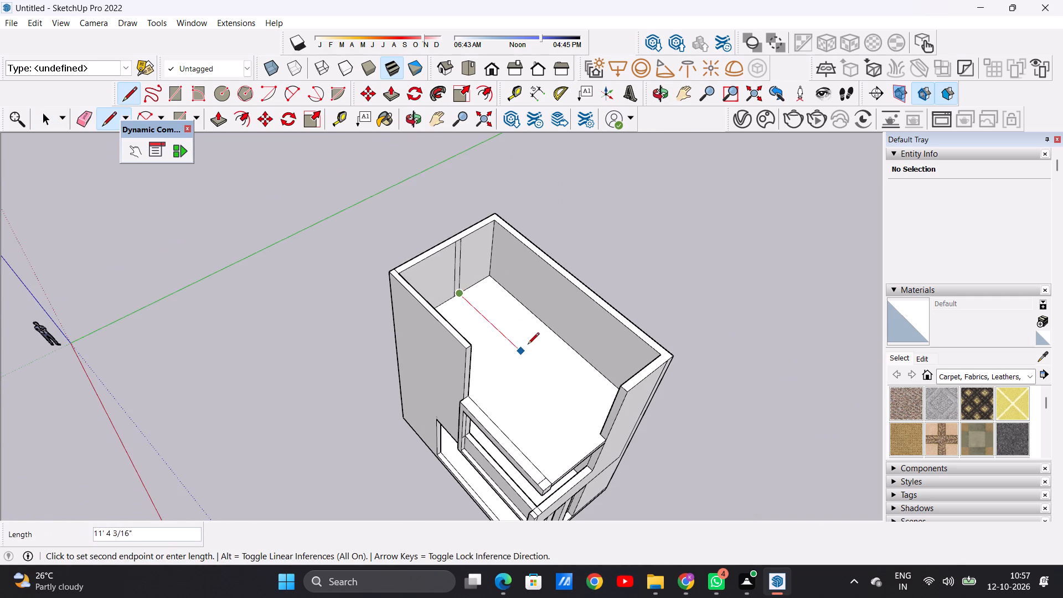
middle_click_drag(528, 346, 648, 363)
scroll(622, 335, "up", 8)
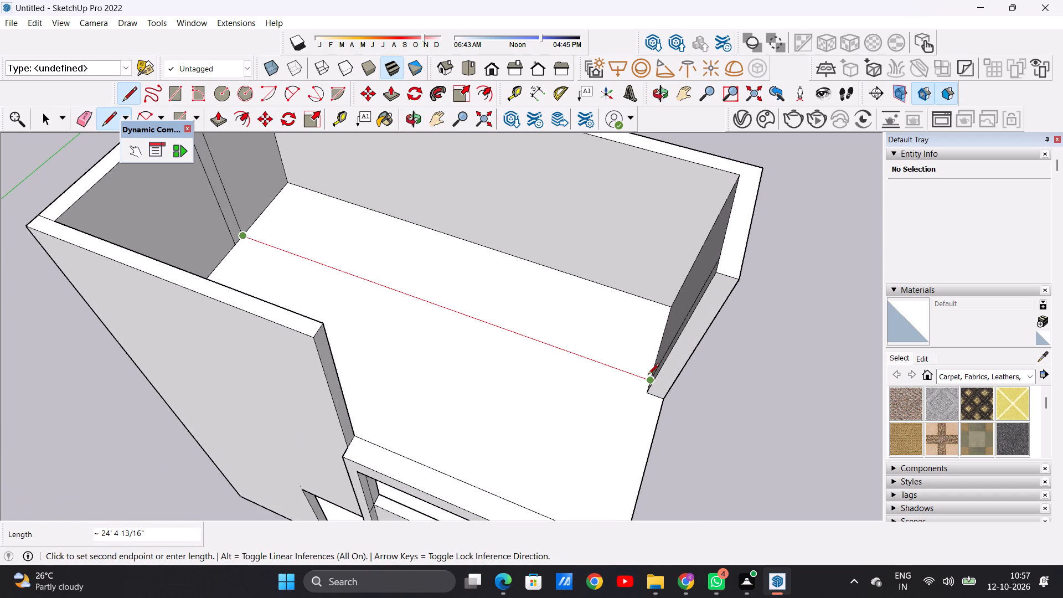
left_click(648, 375)
scroll(241, 254, "up", 6)
left_click(226, 239)
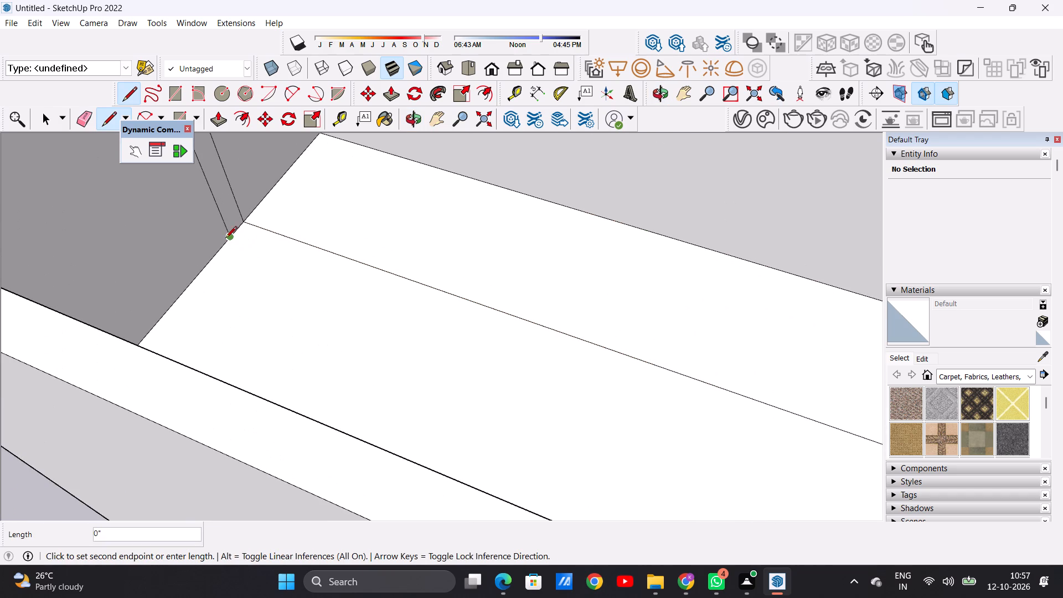
scroll(388, 326, "down", 10)
scroll(600, 380, "up", 5)
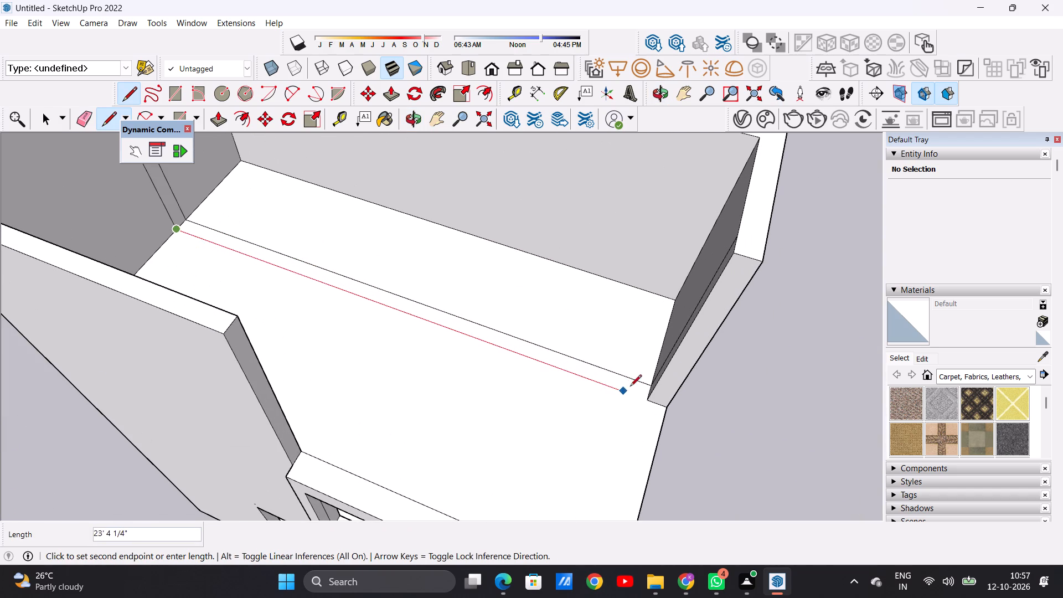
left_click(651, 400)
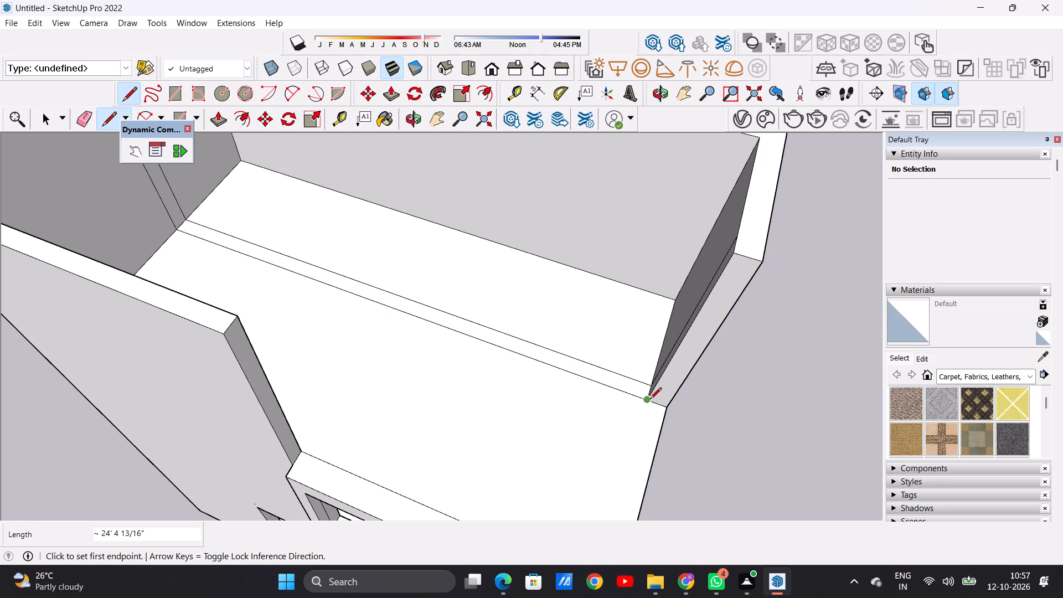
key("space")
Push/Pull the narrow strip between the two floor lines up 9' 4 5/16" to meet the top of the surrounding walls.
scroll(737, 341, "down", 4)
middle_click_drag(608, 416, 587, 362)
scroll(574, 382, "down", 5)
scroll(601, 357, "up", 2)
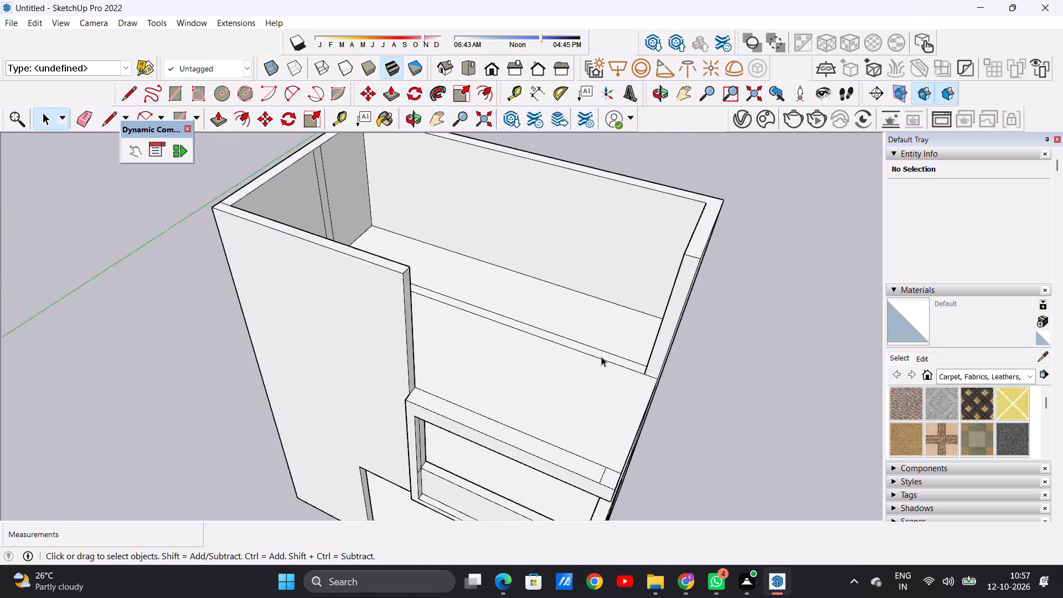
scroll(601, 357, "up", 4)
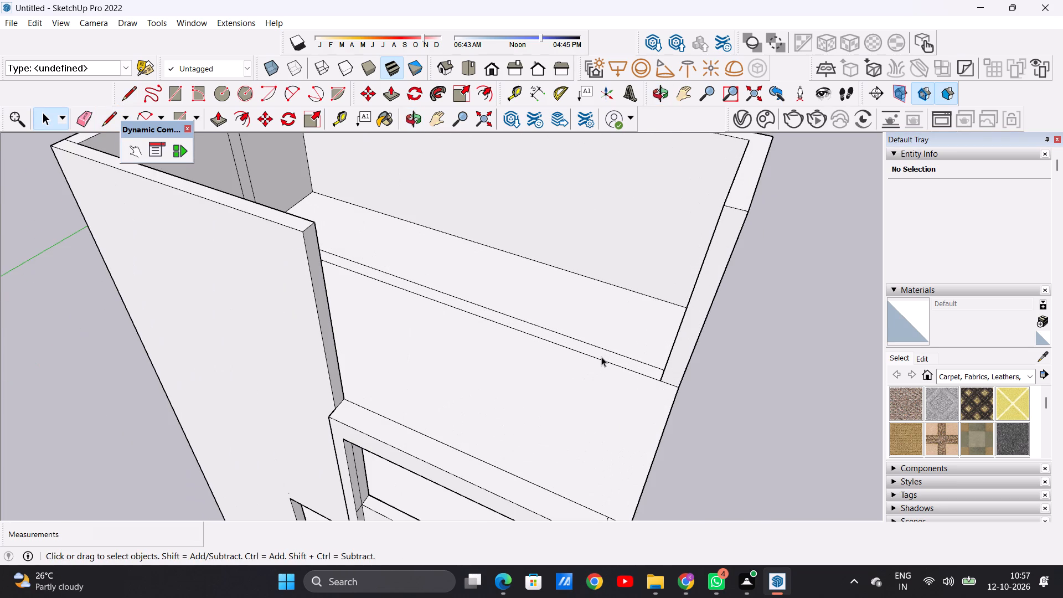
key("p")
scroll(625, 360, "up", 1)
scroll(625, 360, "down", 1)
scroll(625, 360, "up", 10)
left_click(675, 383)
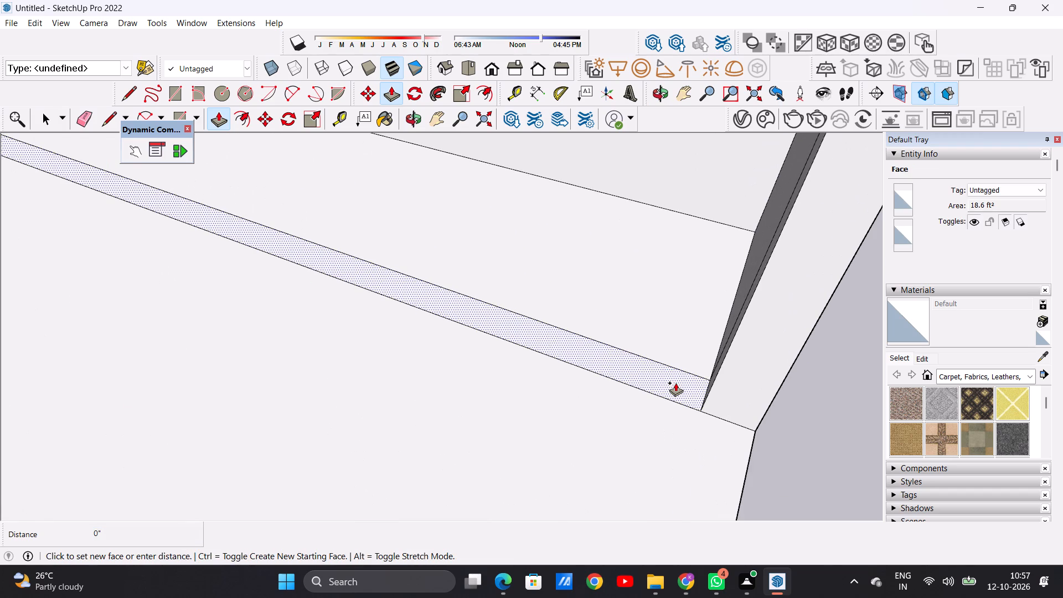
scroll(669, 348, "down", 15)
scroll(725, 248, "up", 1)
scroll(725, 247, "down", 1)
scroll(725, 247, "up", 5)
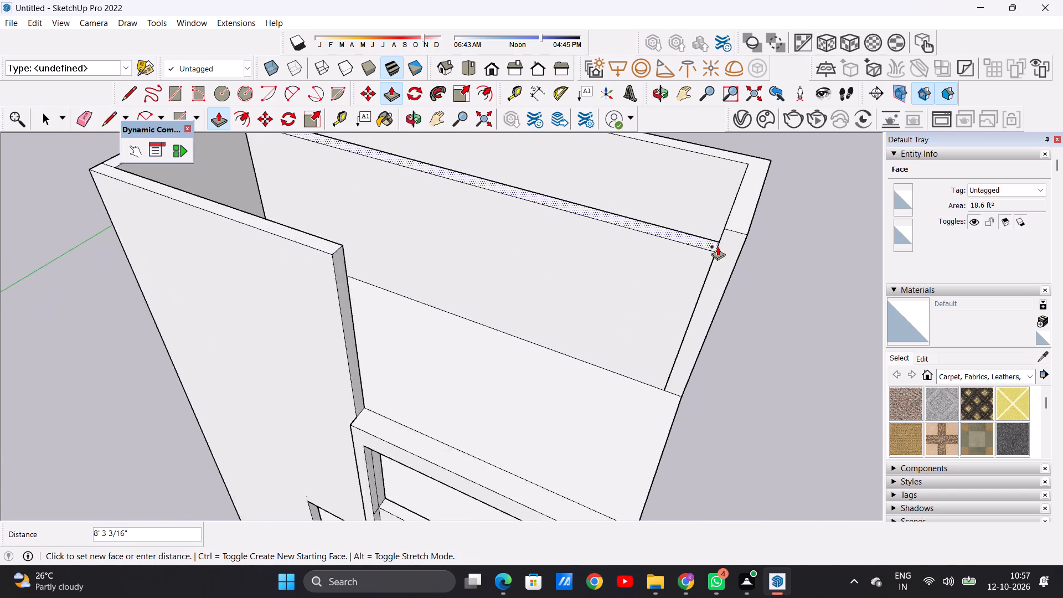
scroll(718, 246, "up", 5)
left_click(732, 213)
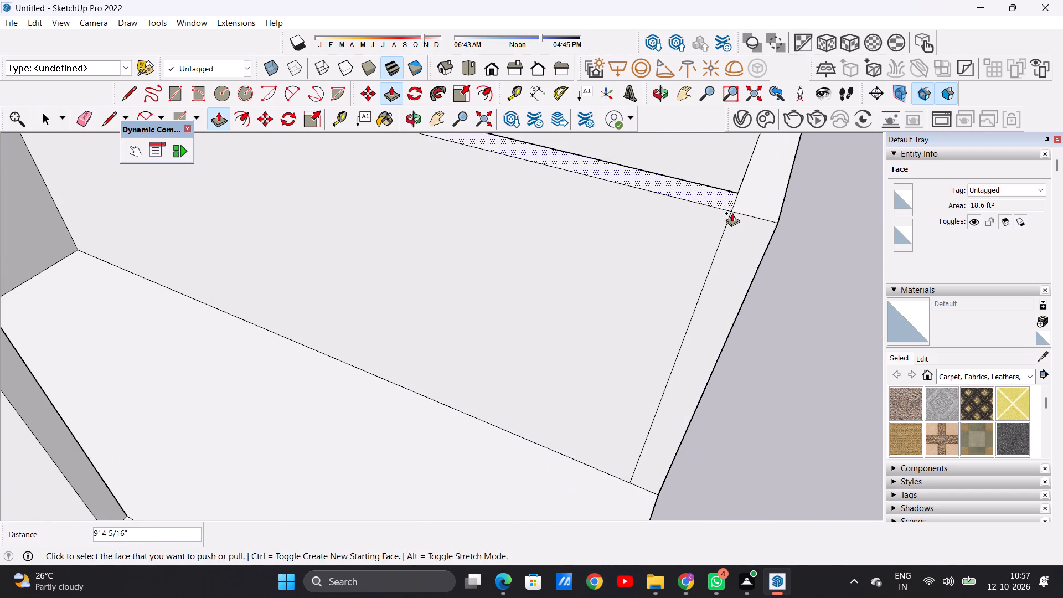
key("space")
Examine the new cross wall and the open terrace slab from the front and from above.
scroll(624, 355, "down", 12)
middle_click_drag(539, 403, 626, 245)
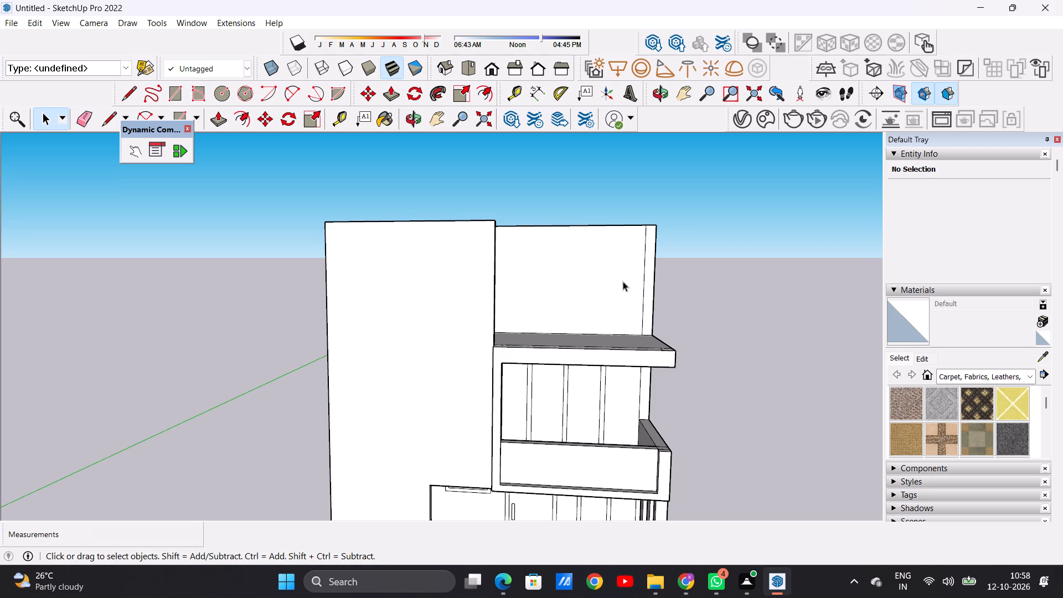
scroll(619, 300, "down", 3)
middle_click_drag(611, 342, 599, 408)
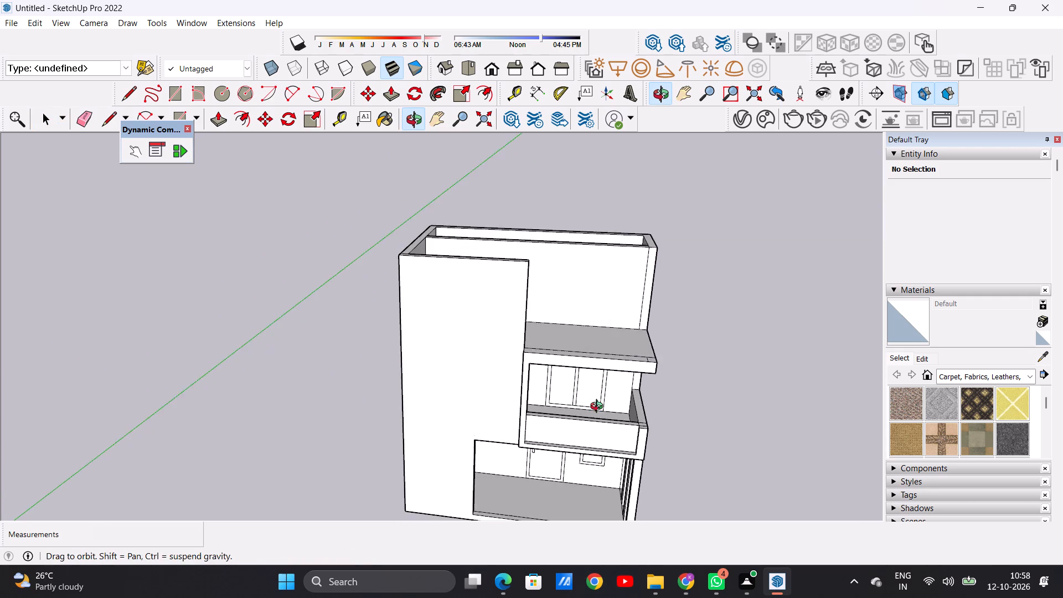
middle_click_drag(599, 408, 594, 439)
scroll(639, 358, "up", 7)
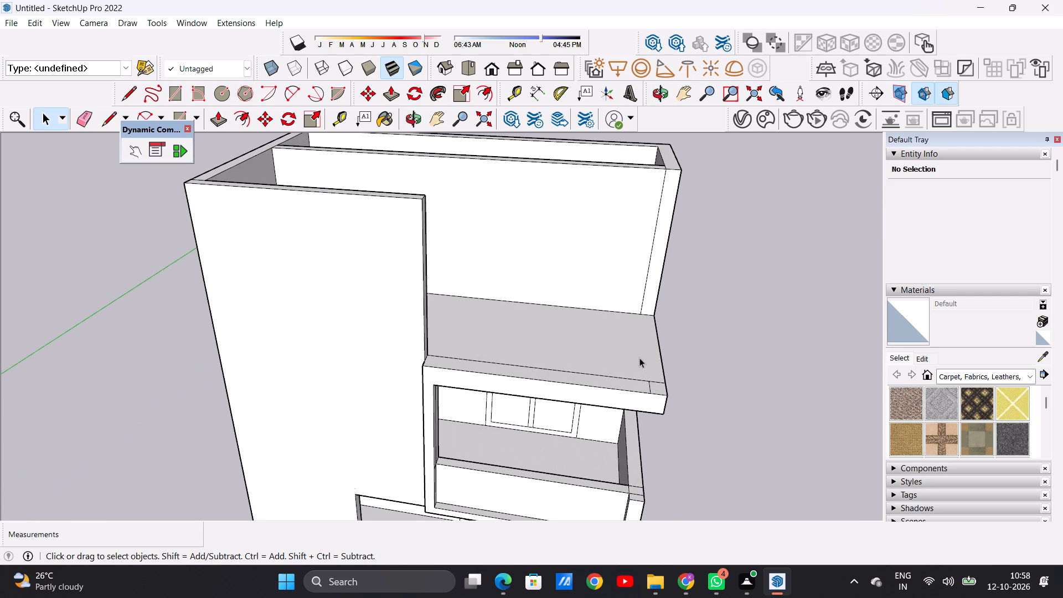
scroll(586, 317, "down", 9)
middle_click_drag(610, 326, 474, 322)
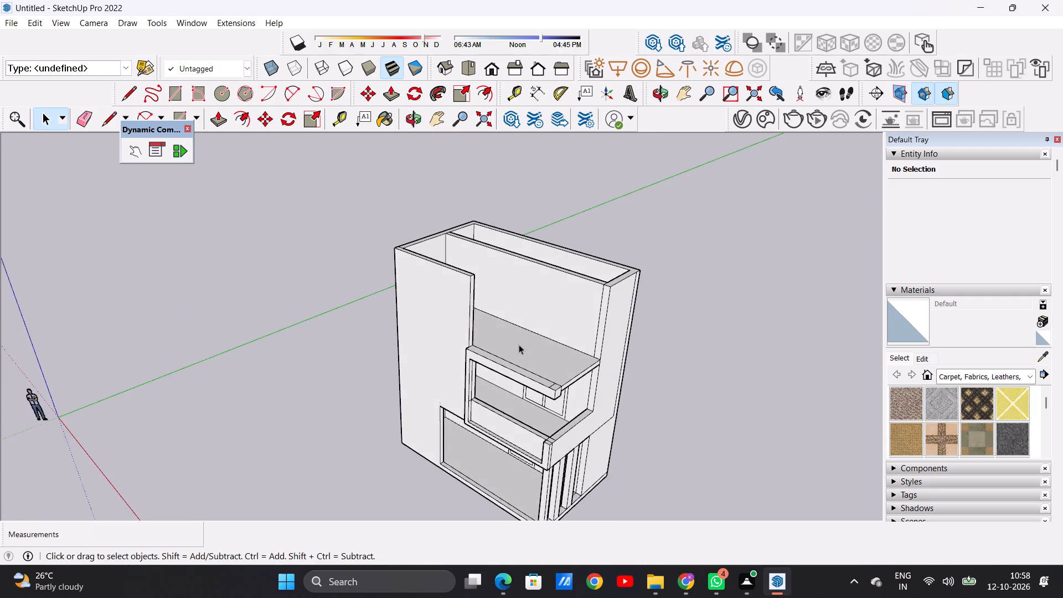
Draw a line about 7' 10 11/16" long along the terrace slab's open side, from the front strip's inner corner to the cross wall.
scroll(590, 359, "up", 6)
key("l")
scroll(517, 399, "up", 9)
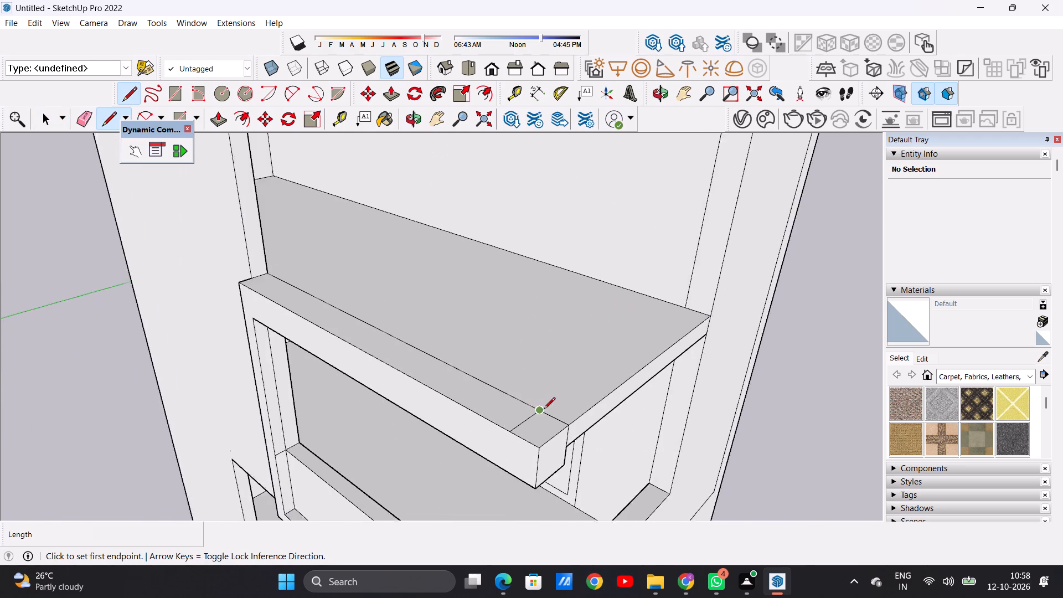
scroll(544, 410, "up", 2)
left_click(539, 413)
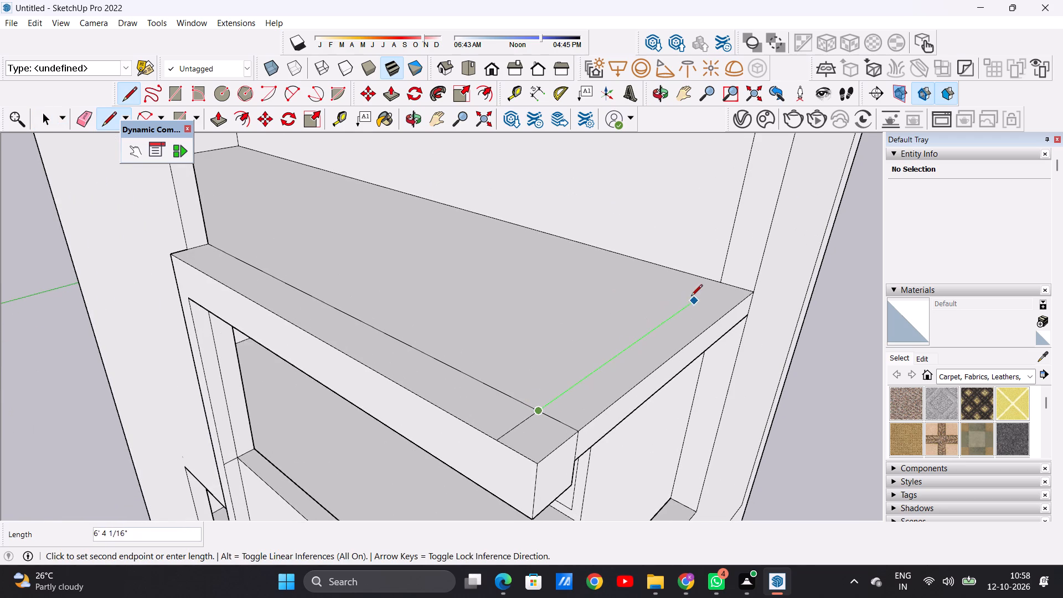
left_click(722, 281)
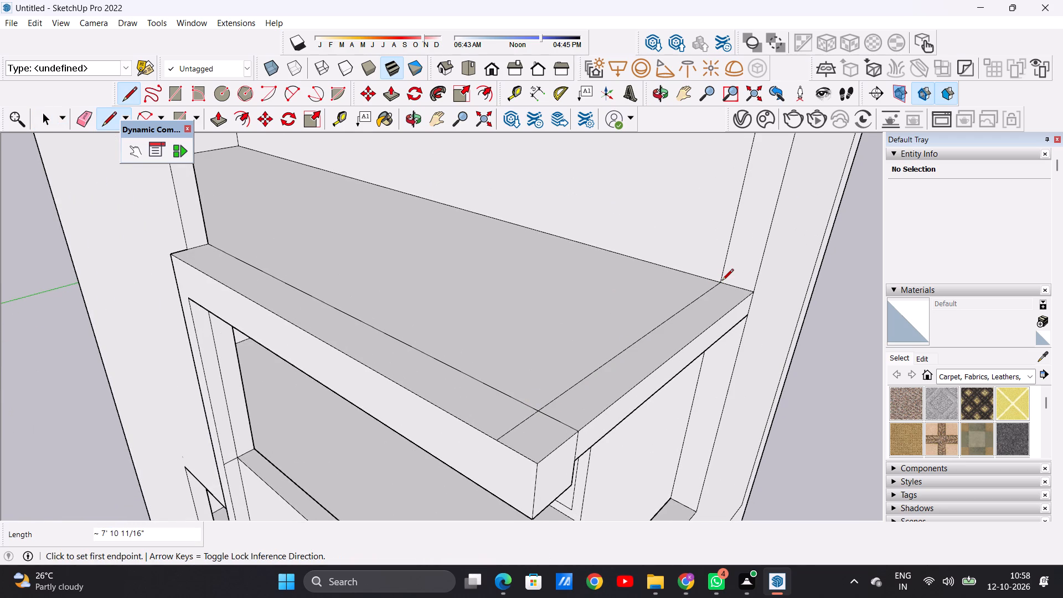
key("space")
Push/Pull the side strip of the terrace slab up about 3' 3" as a parapet wall.
type("P")
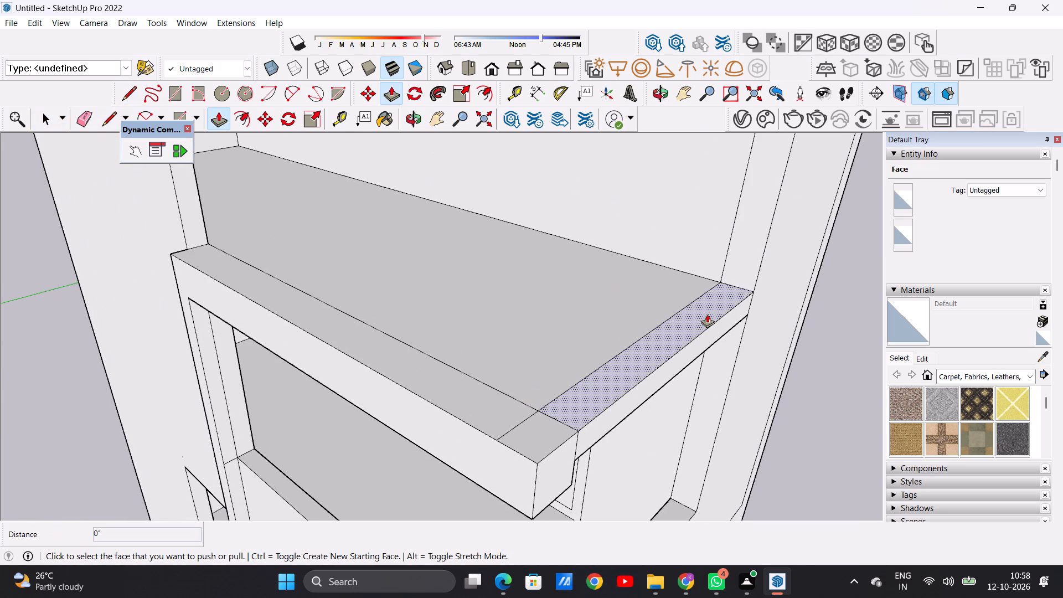
left_click(707, 314)
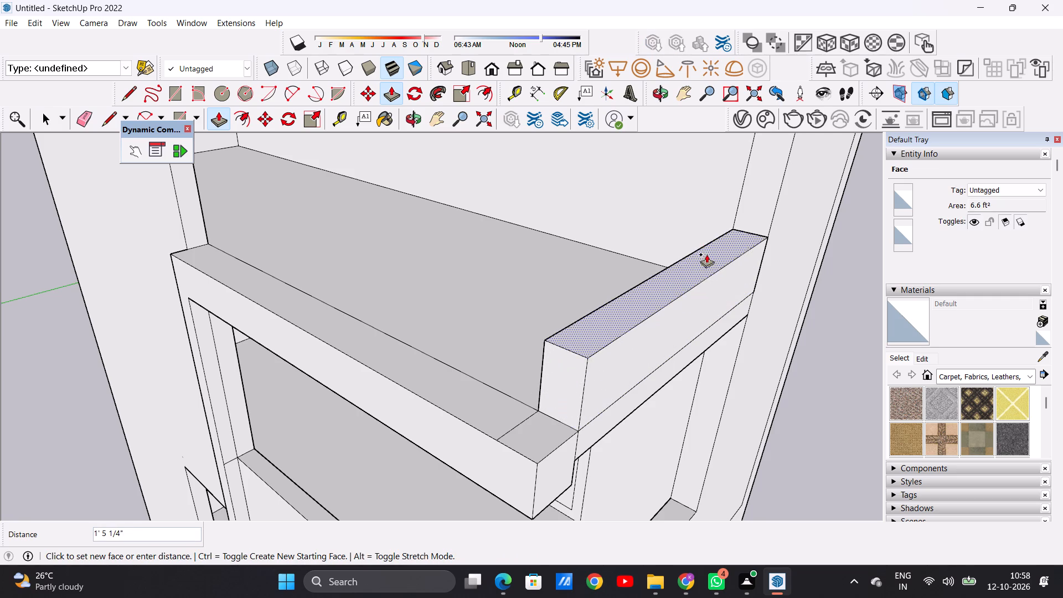
scroll(706, 262, "down", 10)
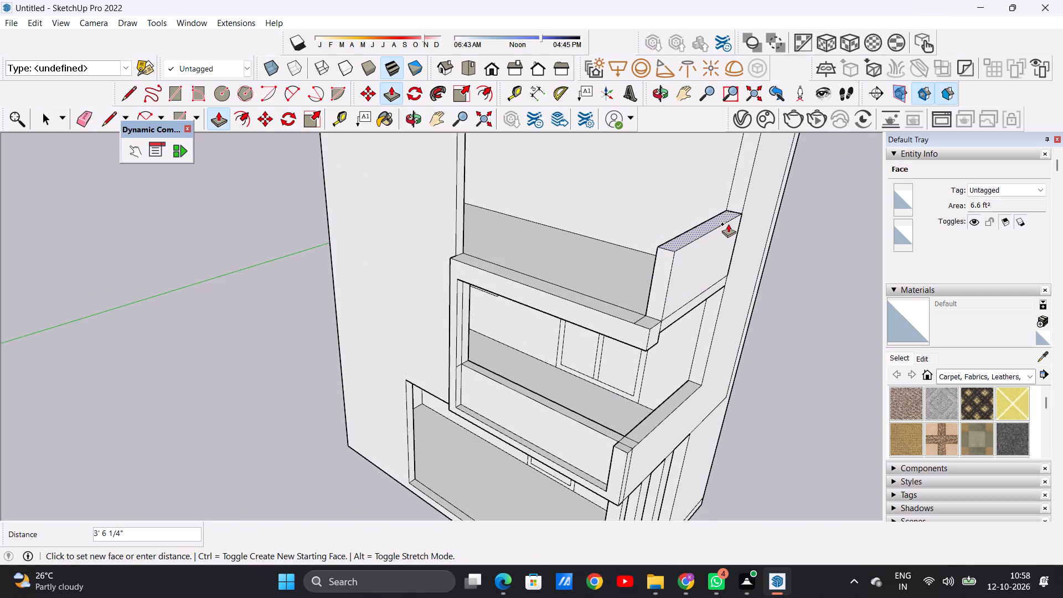
left_click(726, 228)
key("space")
Examine the building with its side parapet from the front and the terrace's front edge from above.
scroll(653, 380, "down", 4)
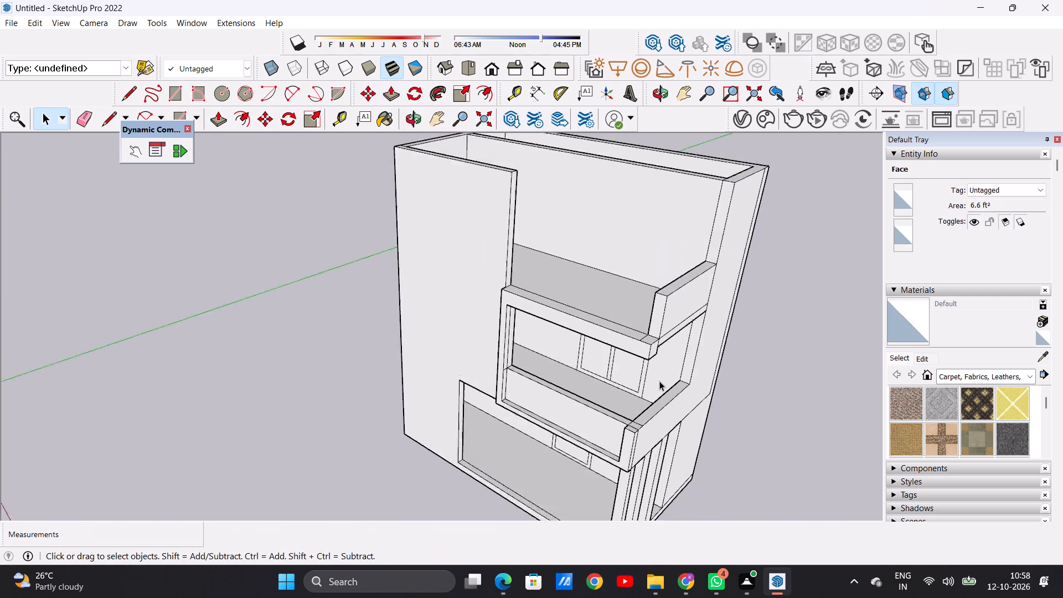
scroll(659, 381, "down", 3)
middle_click_drag(682, 328, 772, 226)
middle_click_drag(686, 290, 737, 292)
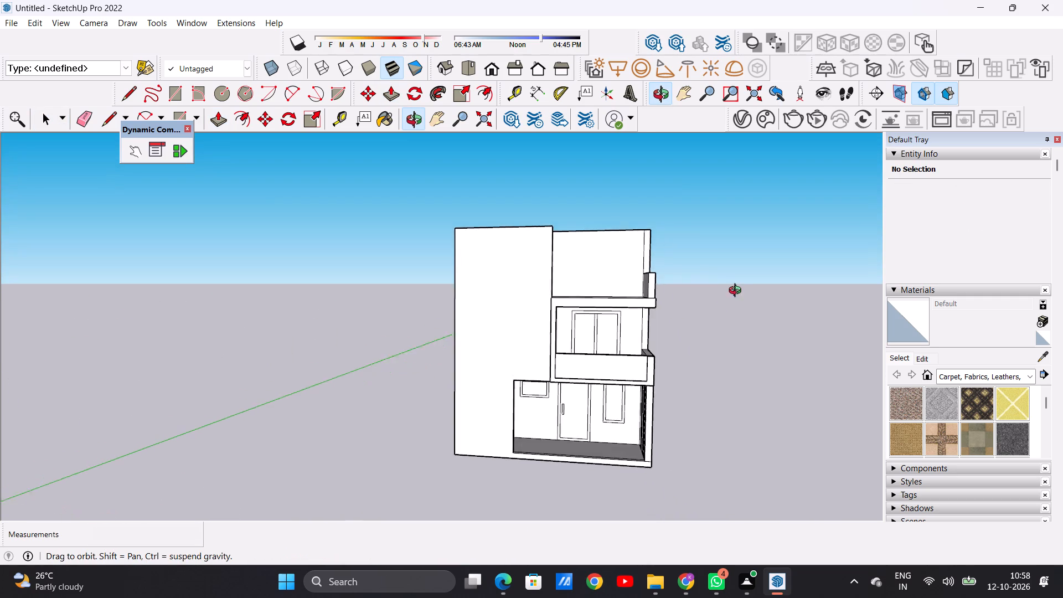
middle_click_drag(737, 292, 749, 309)
scroll(607, 311, "up", 5)
middle_click_drag(645, 298, 609, 445)
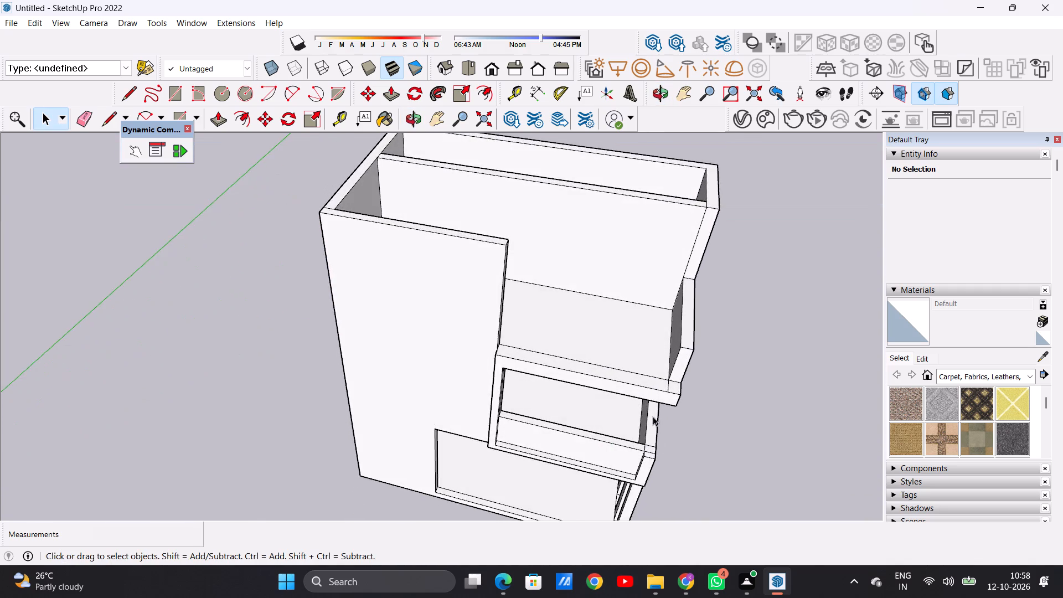
scroll(649, 398, "up", 7)
middle_click_drag(608, 362, 610, 385)
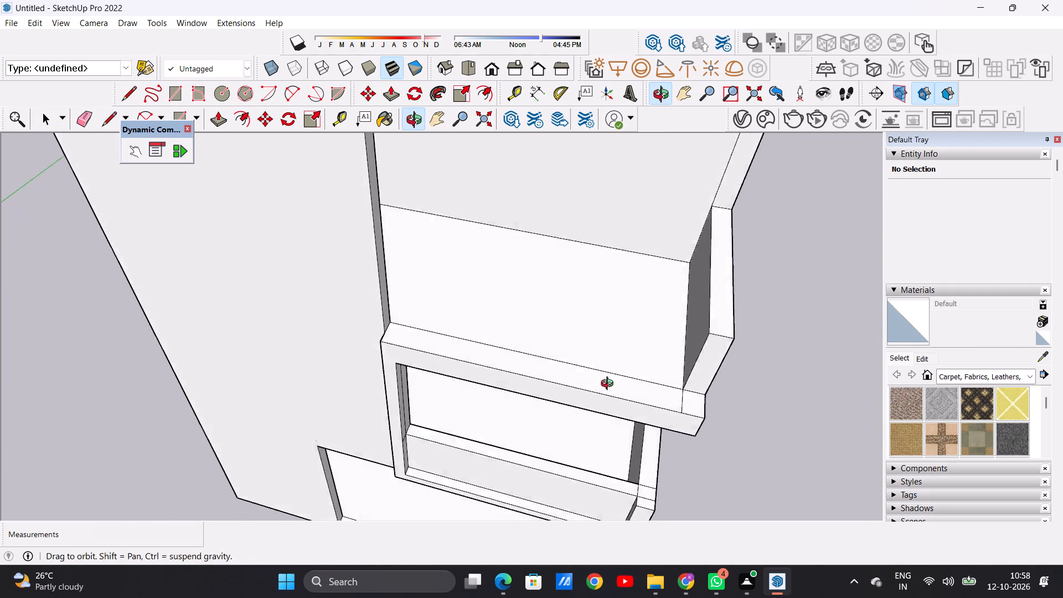
middle_click_drag(610, 385, 617, 424)
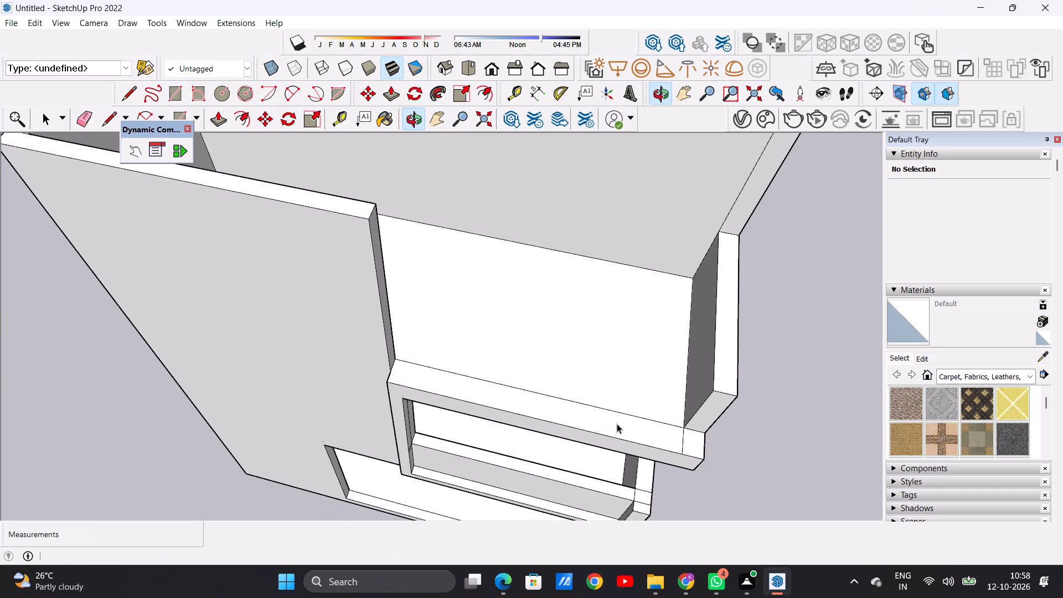
Draw a line about 13' 7/16" long lengthwise along the terrace's front strip, from the solid front wall to the open side edge.
key("l")
scroll(622, 424, "up", 6)
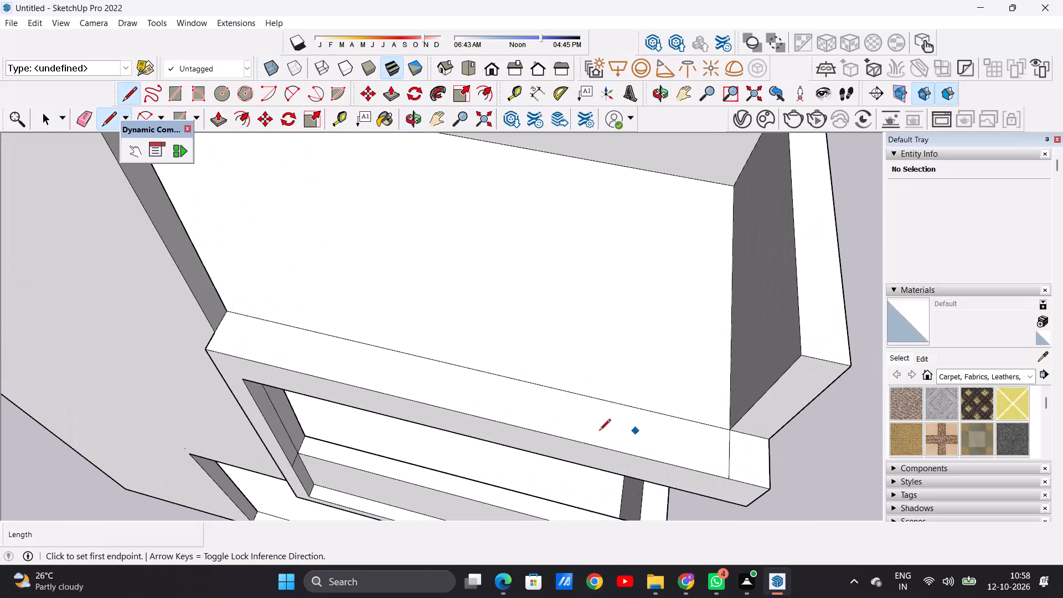
left_click(213, 333)
scroll(272, 341, "down", 5)
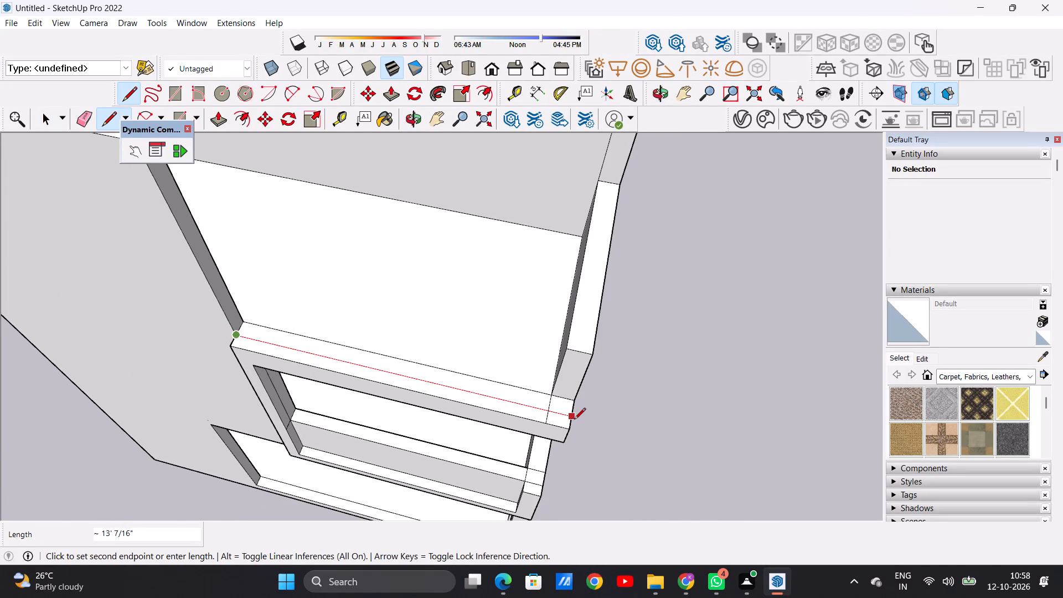
left_click(573, 420)
key("space")
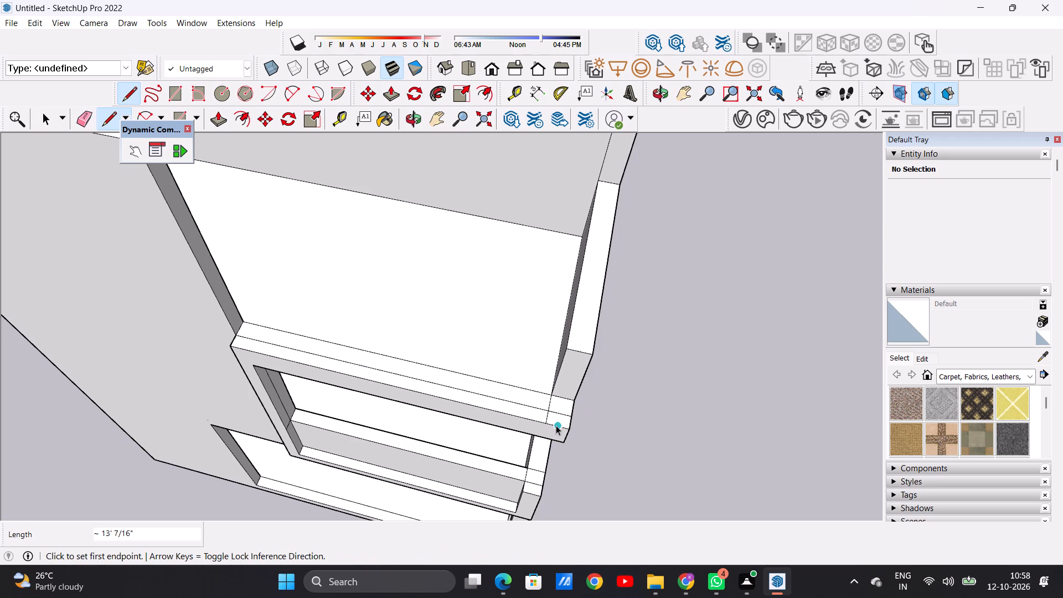
Push/Pull the small corner face at the side parapet's front end up 3' 2 15/16" to the parapet's top.
type("P")
middle_click_drag(601, 442, 497, 390)
scroll(441, 339, "up", 3)
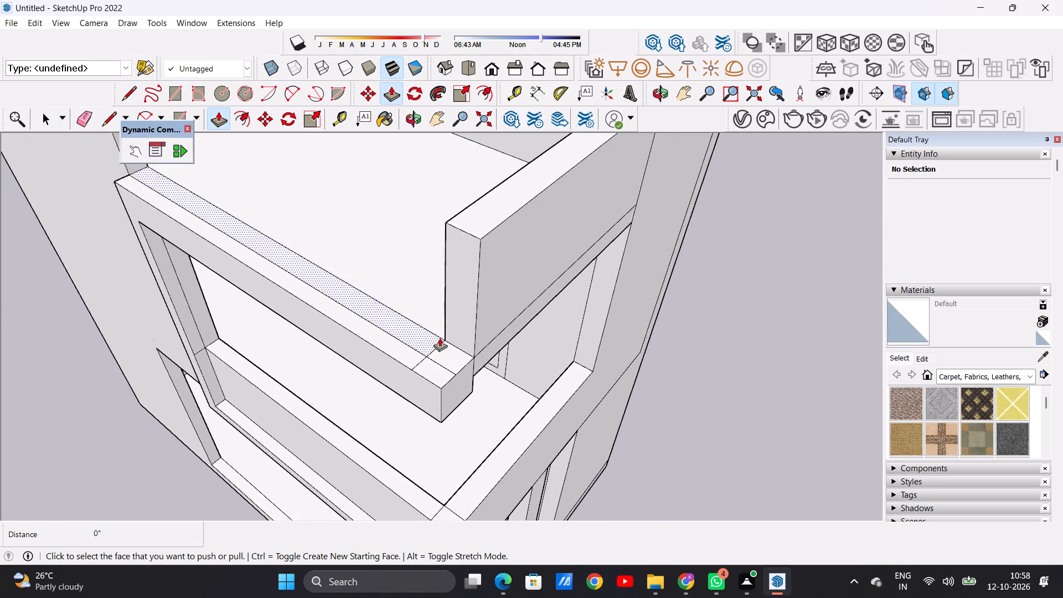
scroll(440, 338, "up", 3)
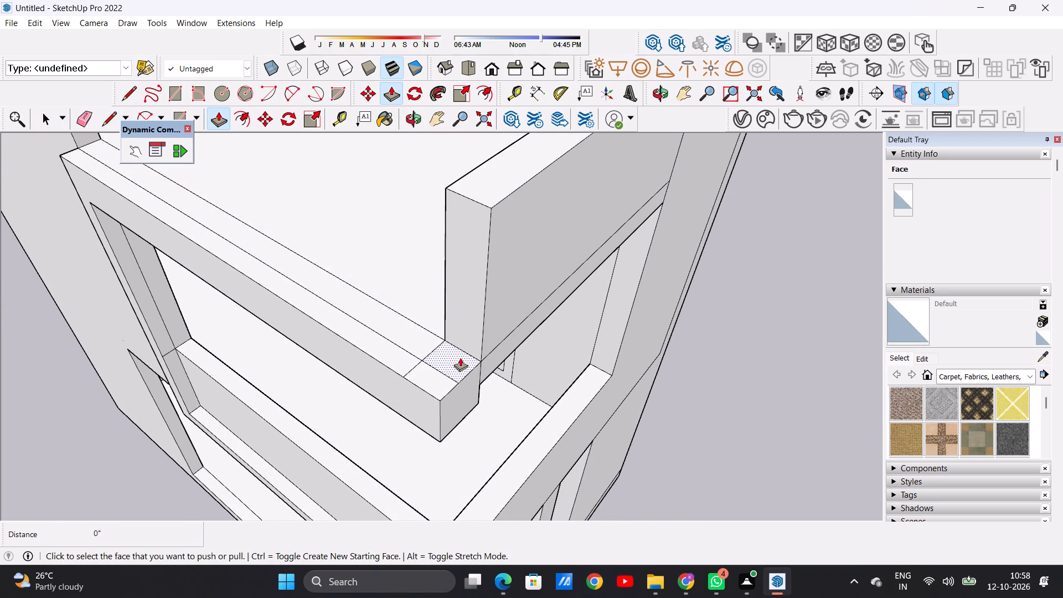
left_click(460, 358)
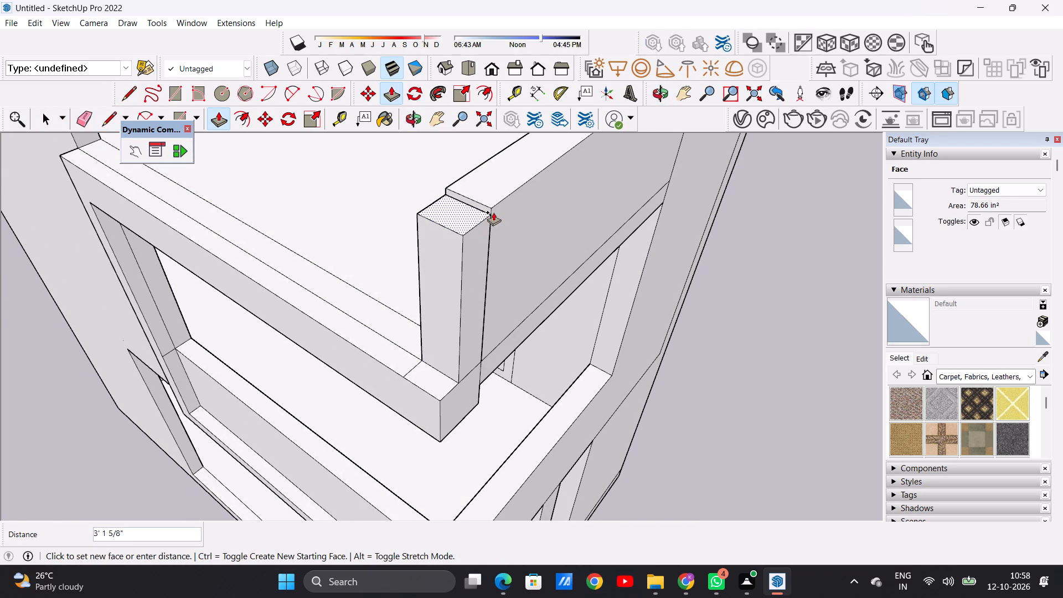
left_click(493, 211)
scroll(515, 269, "down", 5)
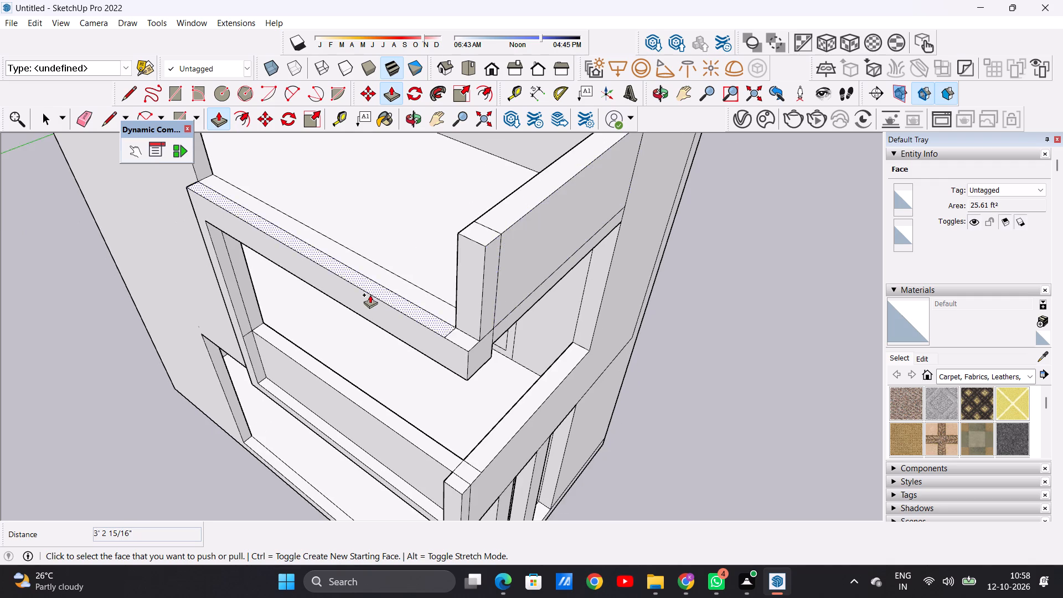
middle_click_drag(368, 295, 482, 379)
scroll(564, 410, "up", 3)
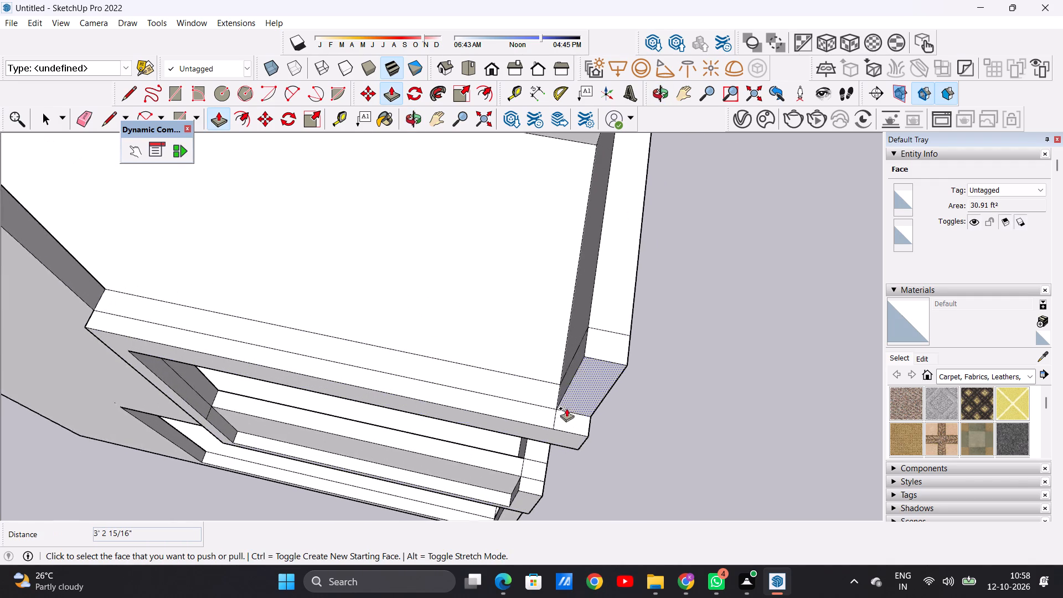
Push/Pull the terrace's front strip up 3' 2 15/16" to the top of the side parapet.
scroll(566, 408, "up", 2)
left_click(529, 388)
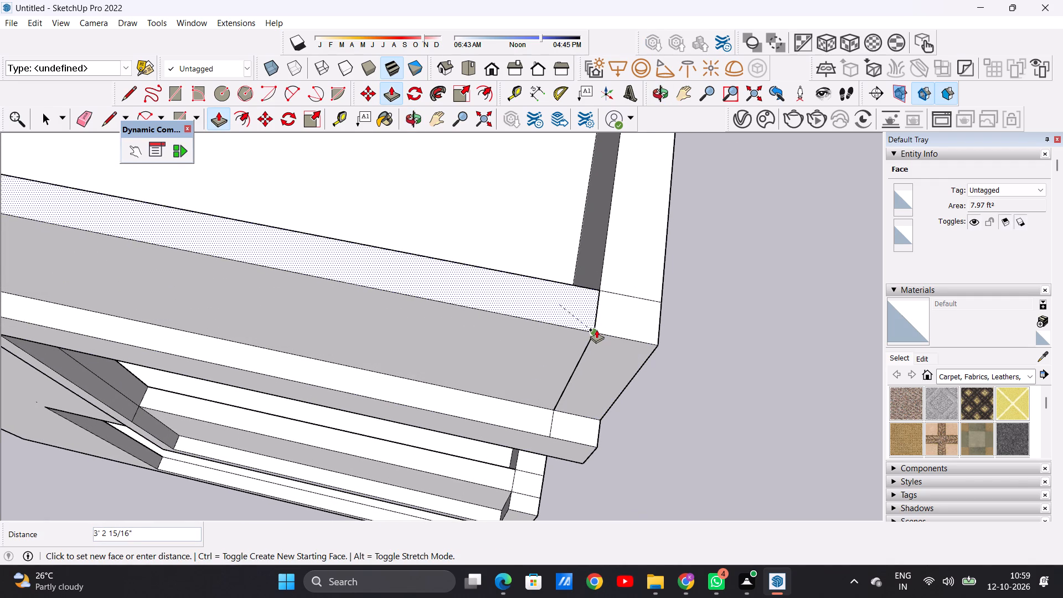
left_click(596, 329)
key("space")
scroll(590, 406, "down", 5)
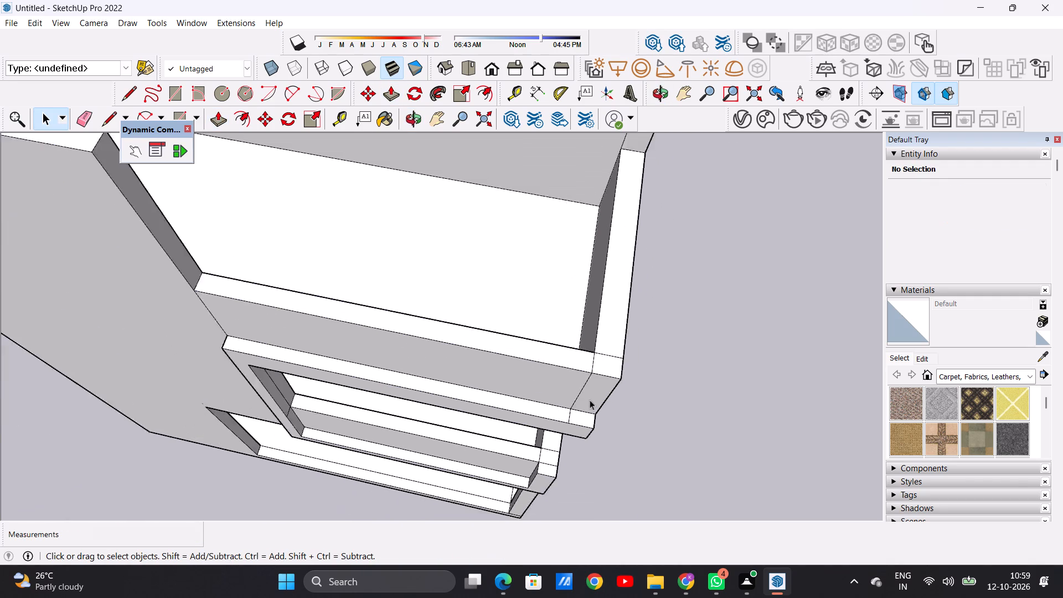
Examine the building's front elevation and terrace parapets from above and from the front.
scroll(590, 400, "down", 6)
middle_click_drag(560, 422, 572, 300)
scroll(539, 368, "down", 7)
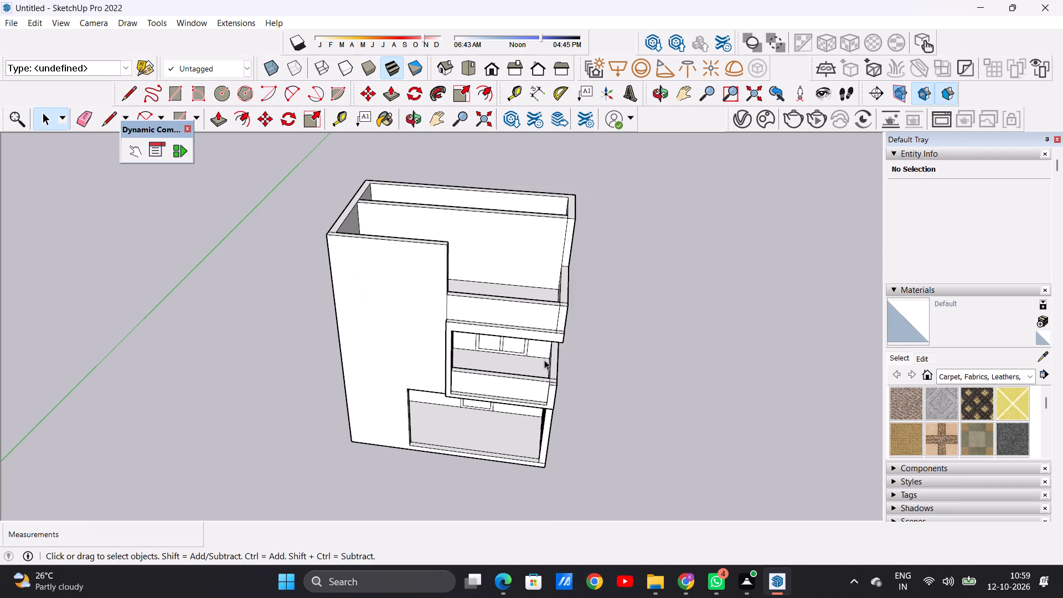
middle_click_drag(544, 357, 551, 291)
scroll(566, 297, "up", 7)
middle_click_drag(549, 314, 551, 434)
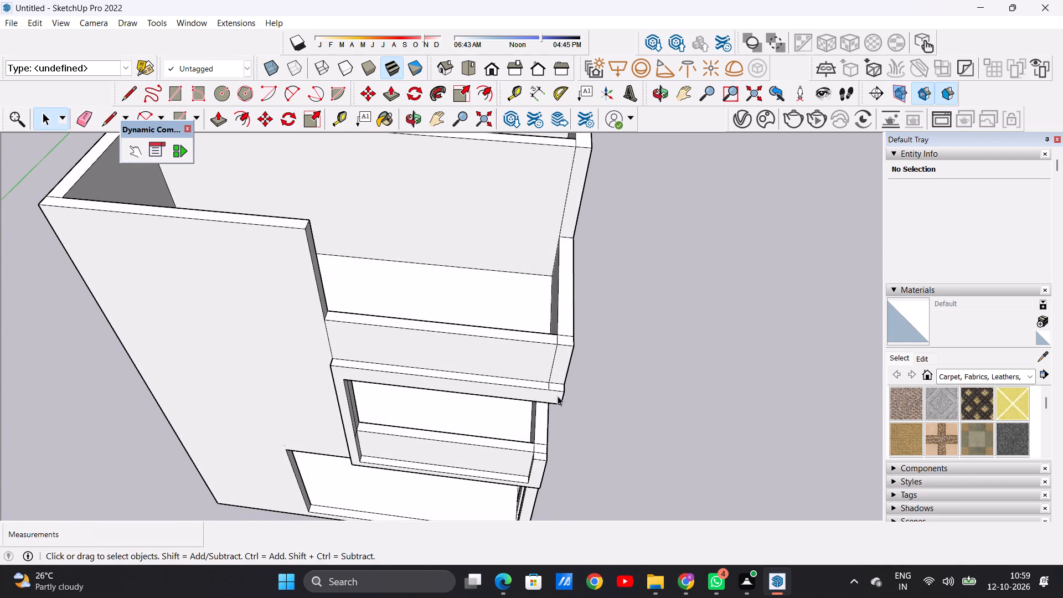
scroll(555, 390, "up", 6)
middle_click_drag(539, 412, 546, 306)
scroll(513, 405, "down", 14)
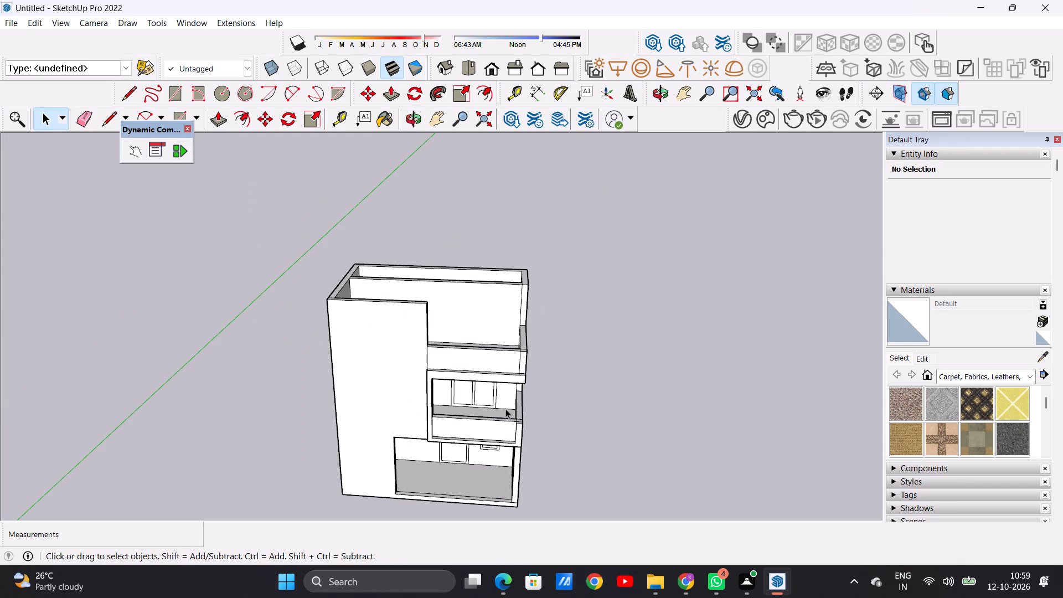
scroll(513, 369, "up", 8)
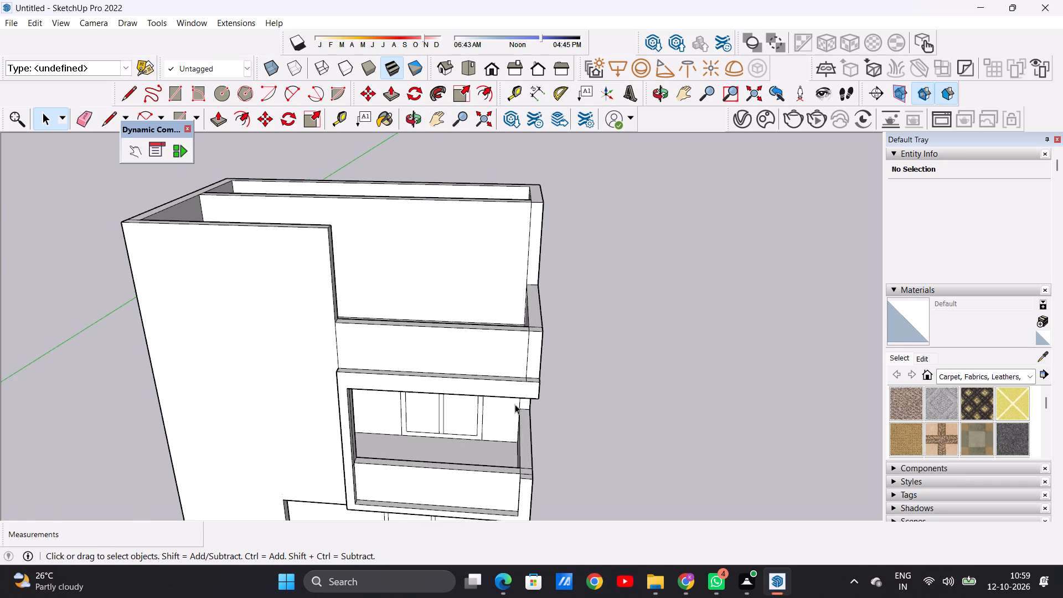
Push/Pull the front face of the first-floor balcony frame outward about 2 9/16" from the solid front wall.
middle_click_drag(291, 414, 524, 384)
scroll(524, 384, "up", 1)
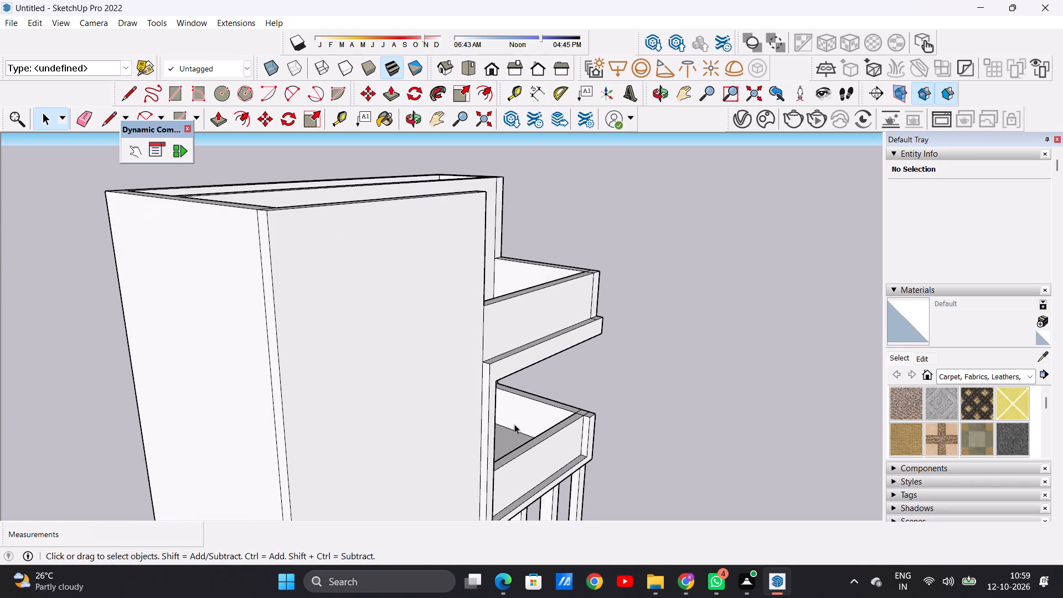
scroll(485, 377, "down", 5)
scroll(499, 458, "up", 6)
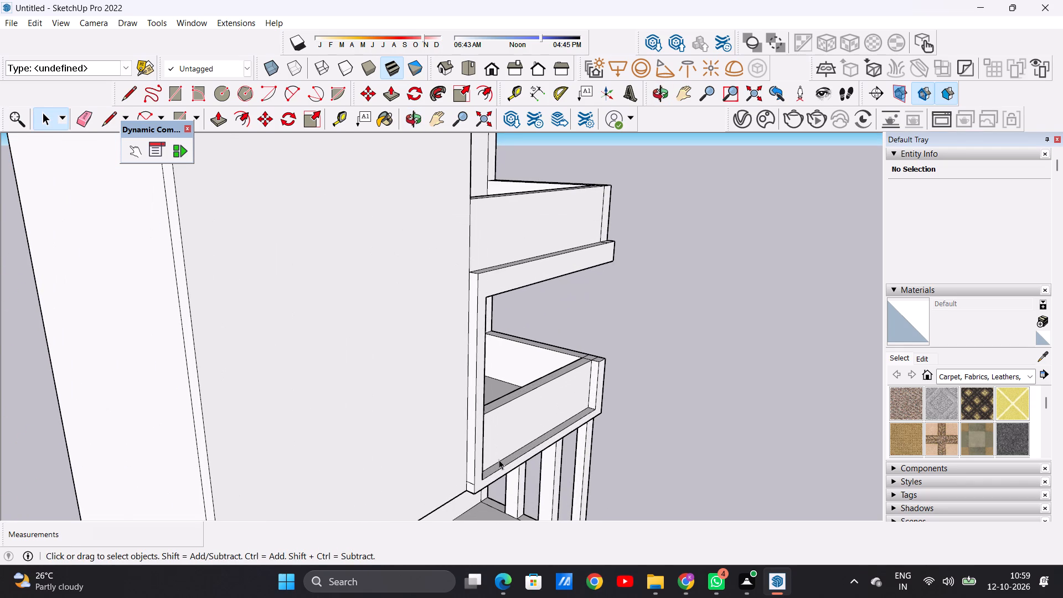
key("p")
scroll(481, 437, "up", 6)
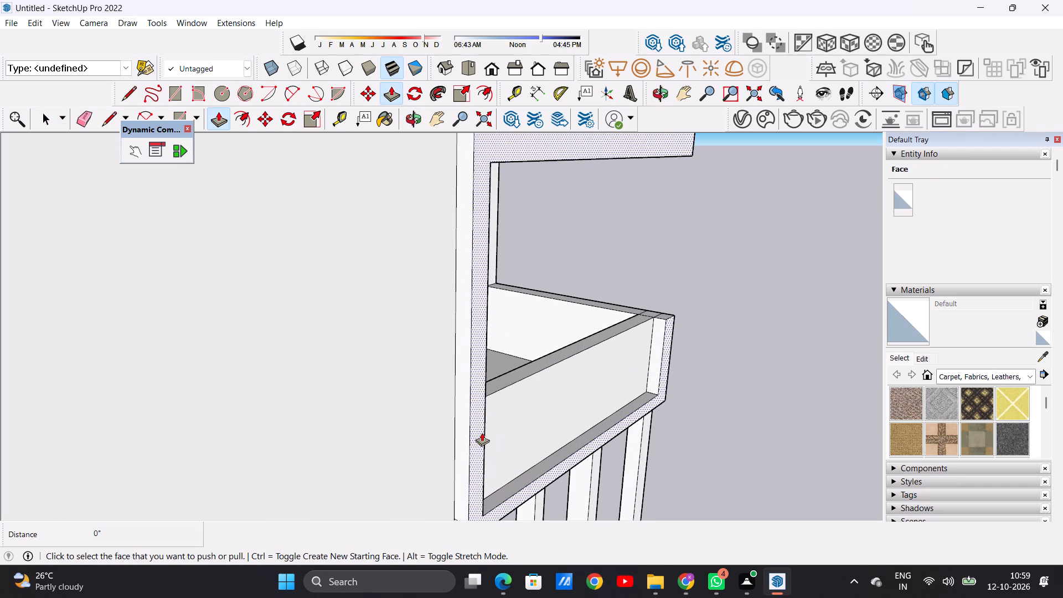
left_click(478, 436)
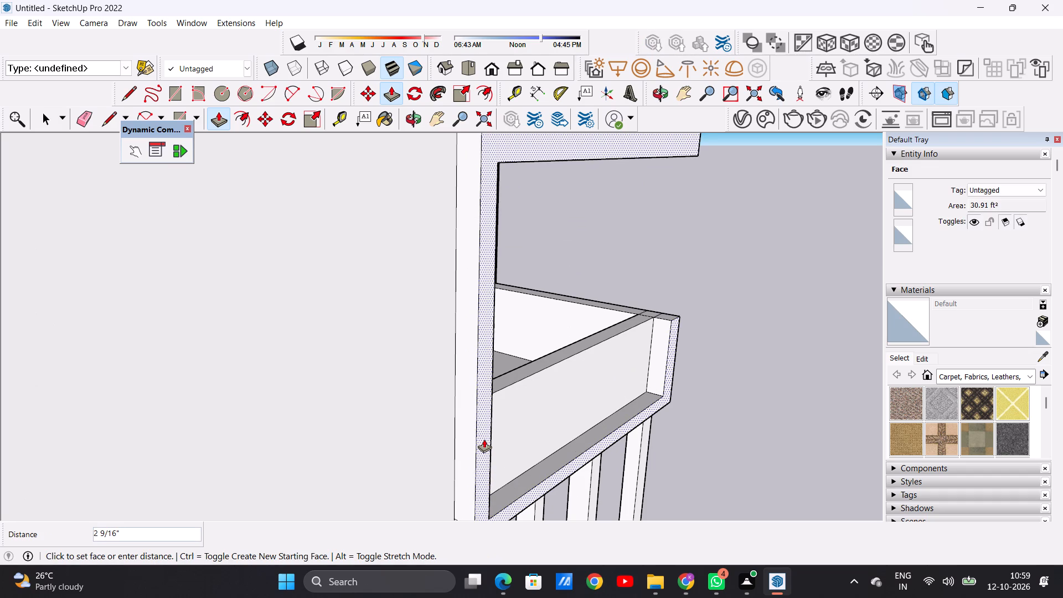
left_click(484, 438)
key("space")
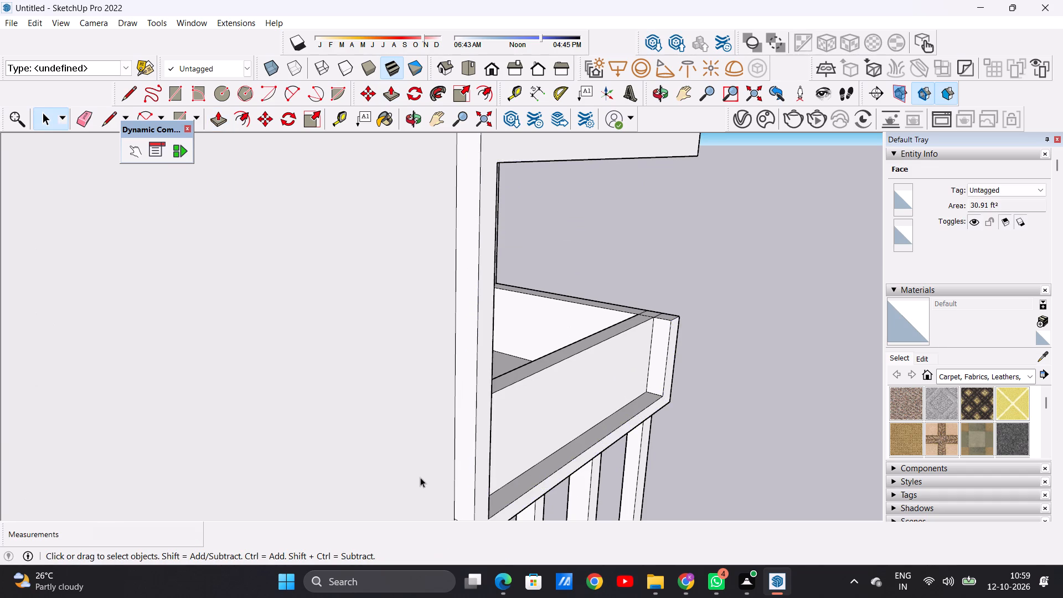
Examine the balcony frame, the terrace parapets and the cross wall behind the terrace from the front and above.
scroll(419, 478, "down", 14)
middle_click_drag(566, 402, 327, 454)
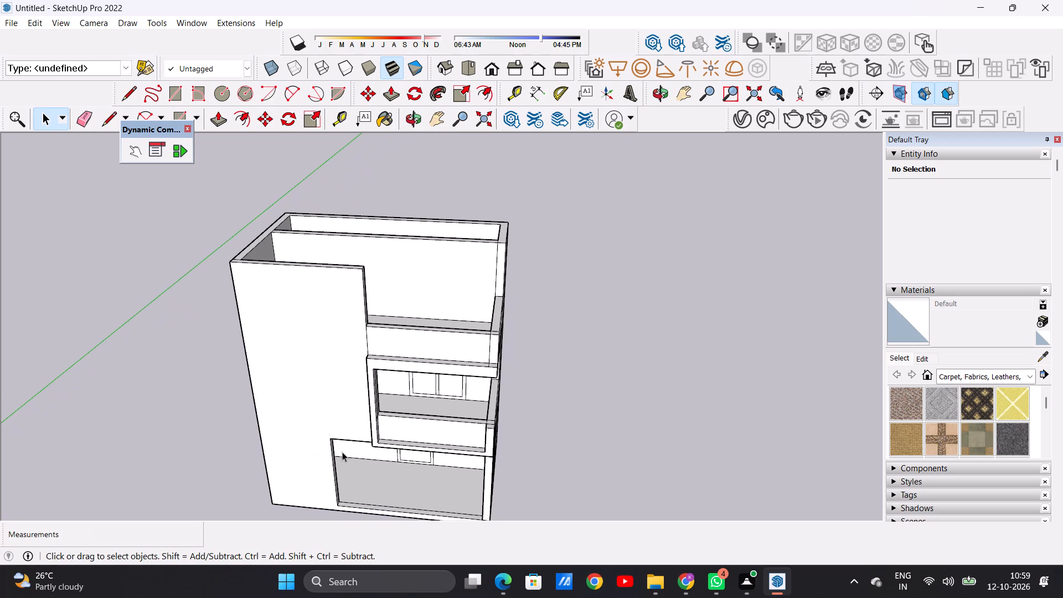
scroll(392, 390, "down", 4)
middle_click_drag(465, 364, 473, 404)
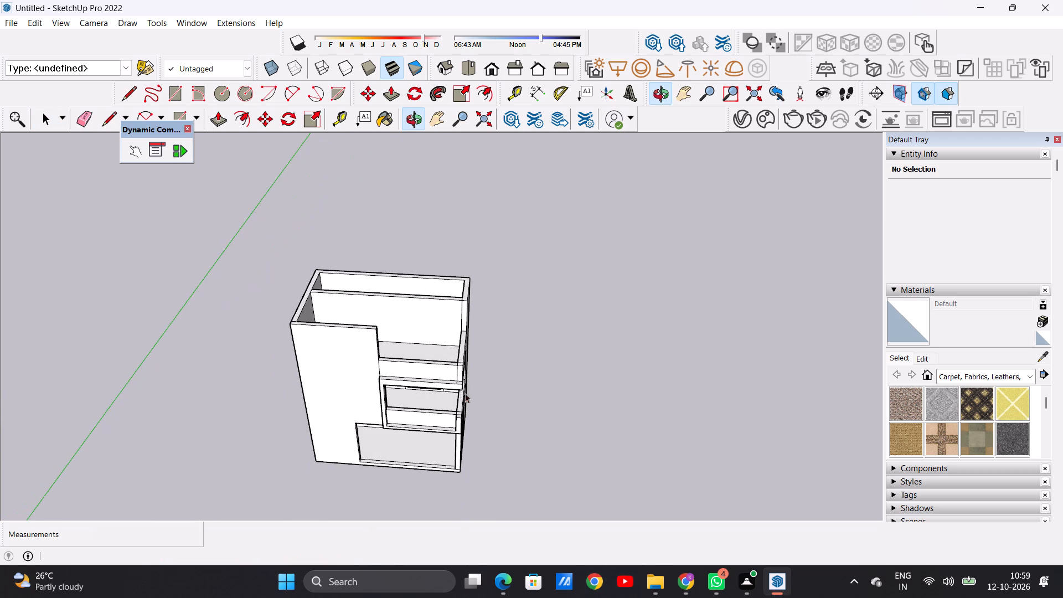
scroll(461, 388, "up", 10)
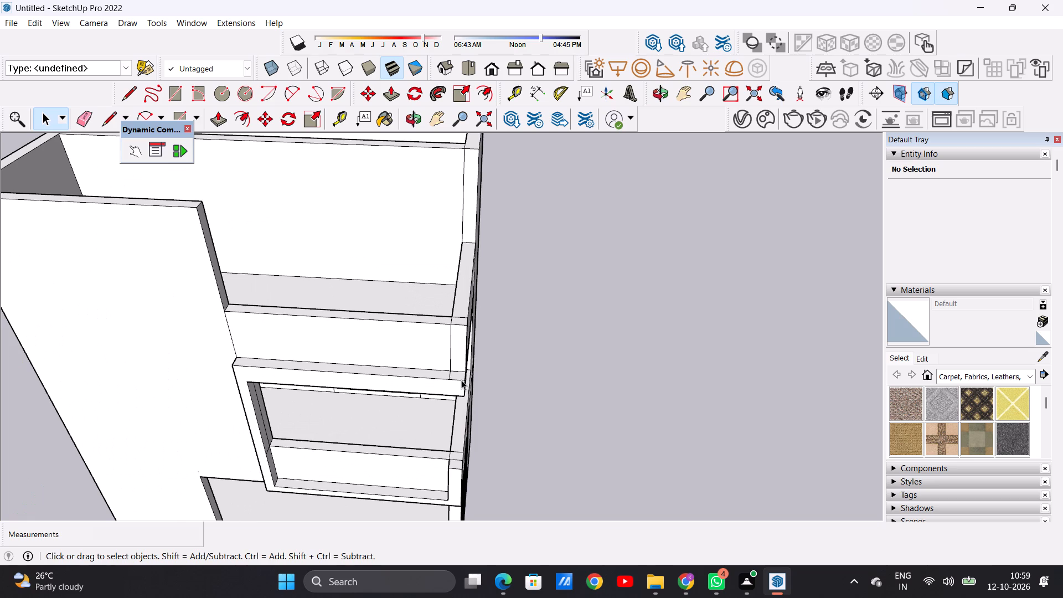
scroll(441, 377, "down", 8)
middle_click_drag(385, 352, 405, 240)
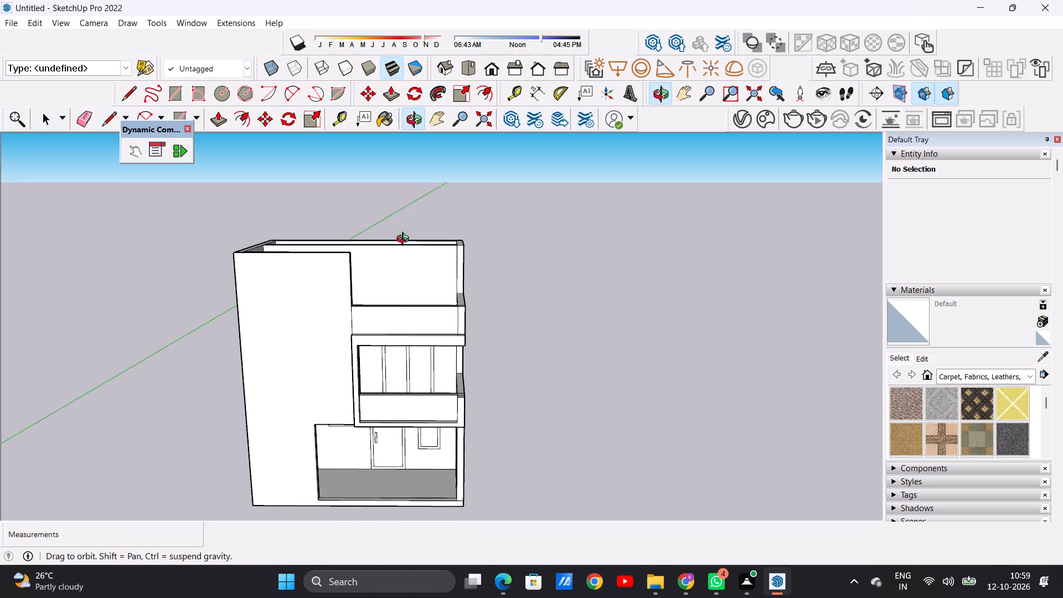
middle_click_drag(405, 240, 405, 233)
scroll(379, 285, "up", 3)
middle_click_drag(393, 305, 388, 399)
scroll(405, 363, "down", 5)
scroll(388, 317, "up", 7)
middle_click_drag(427, 348, 421, 353)
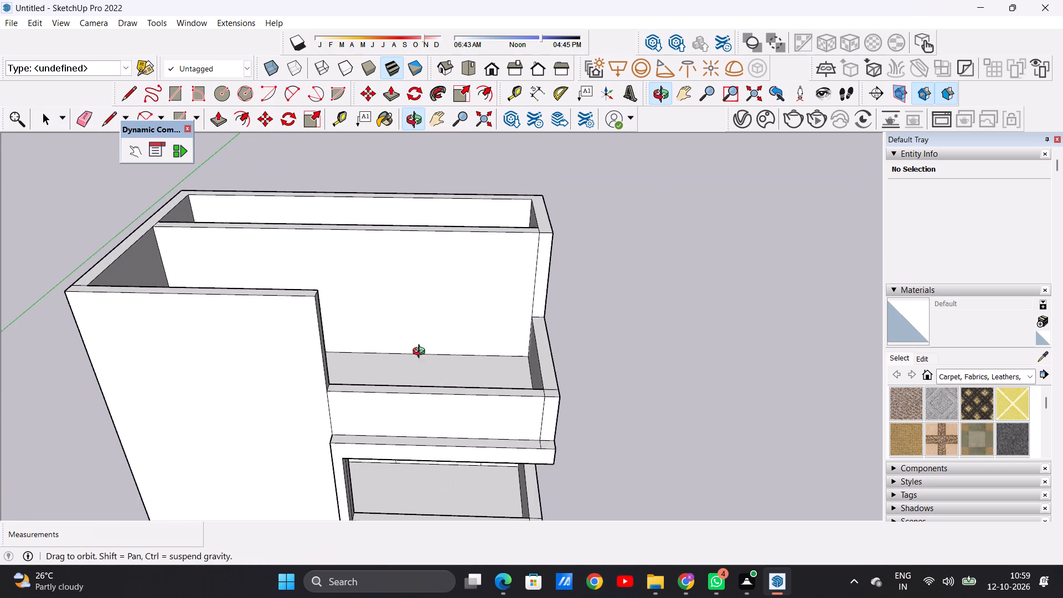
middle_click_drag(421, 353, 412, 397)
middle_click(412, 397)
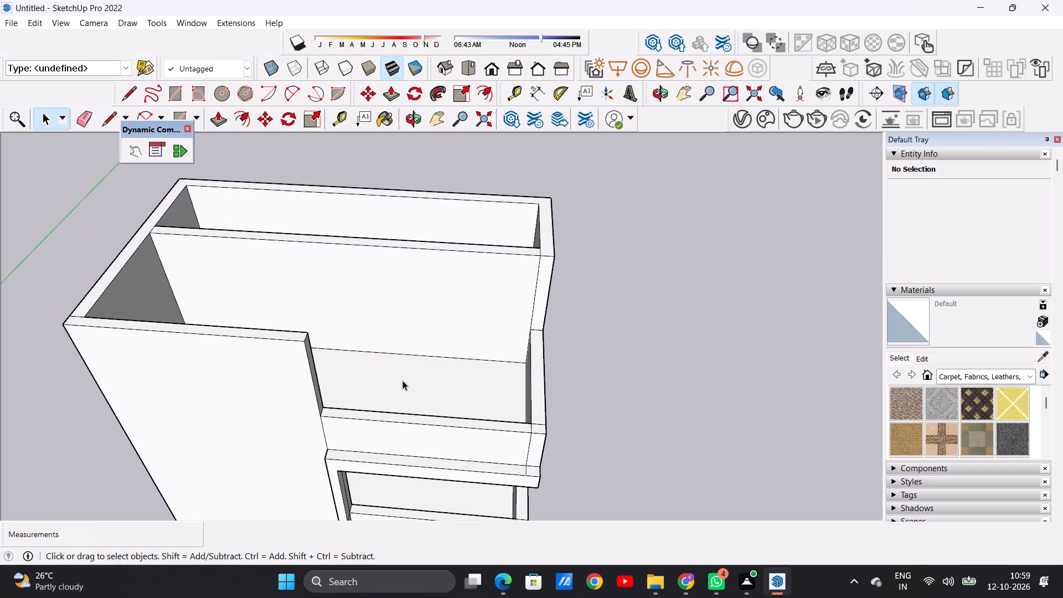
Draw a rectangle about 7' 9 1/4" by 8' 1" on the cross wall behind the terrace, starting at the wall's base.
key("r")
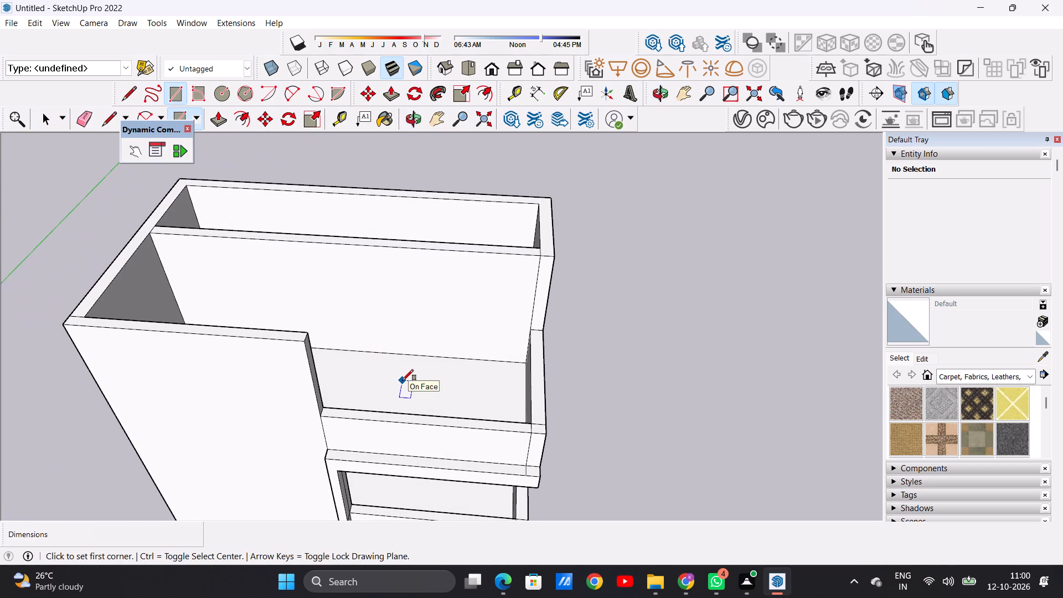
middle_click_drag(371, 374, 399, 290)
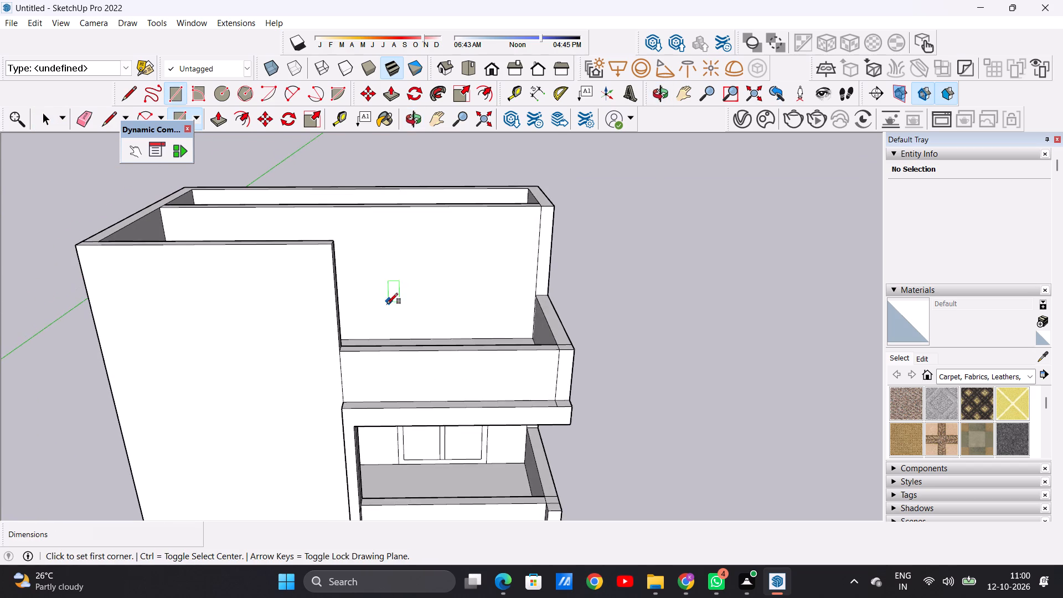
scroll(385, 321, "up", 3)
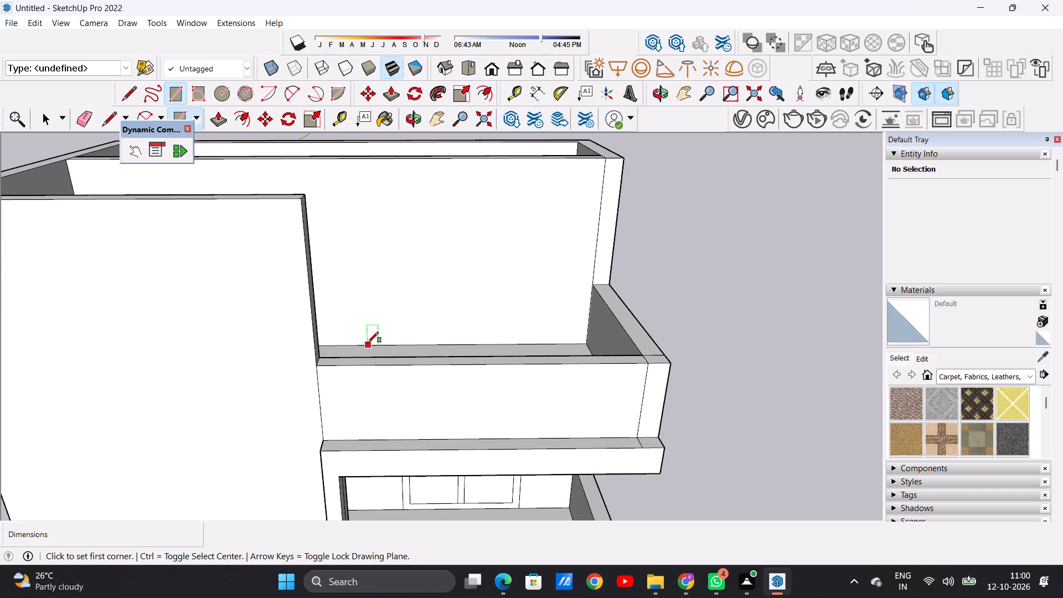
left_click(368, 343)
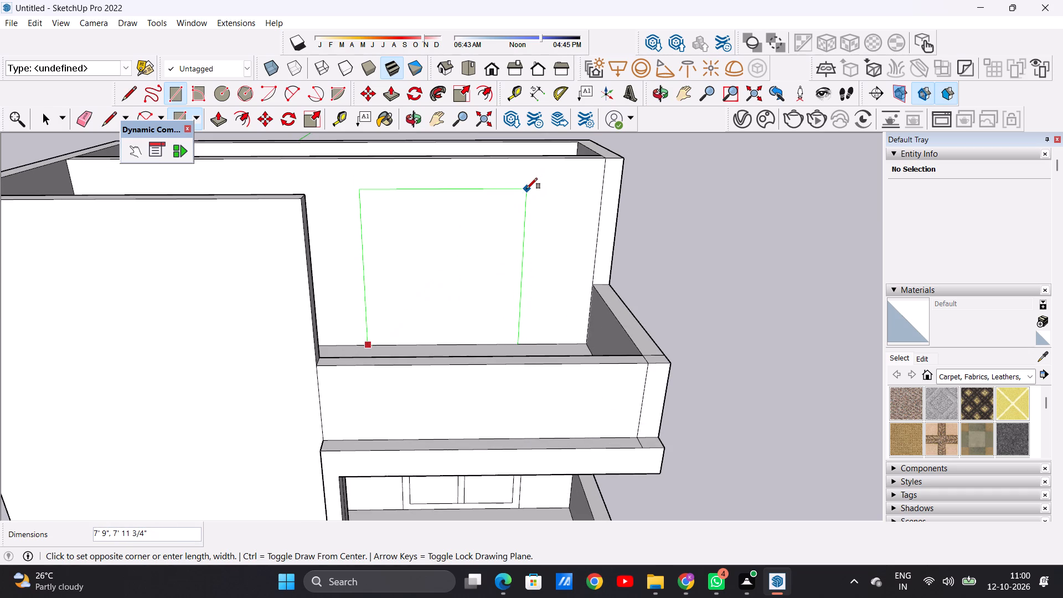
left_click(527, 187)
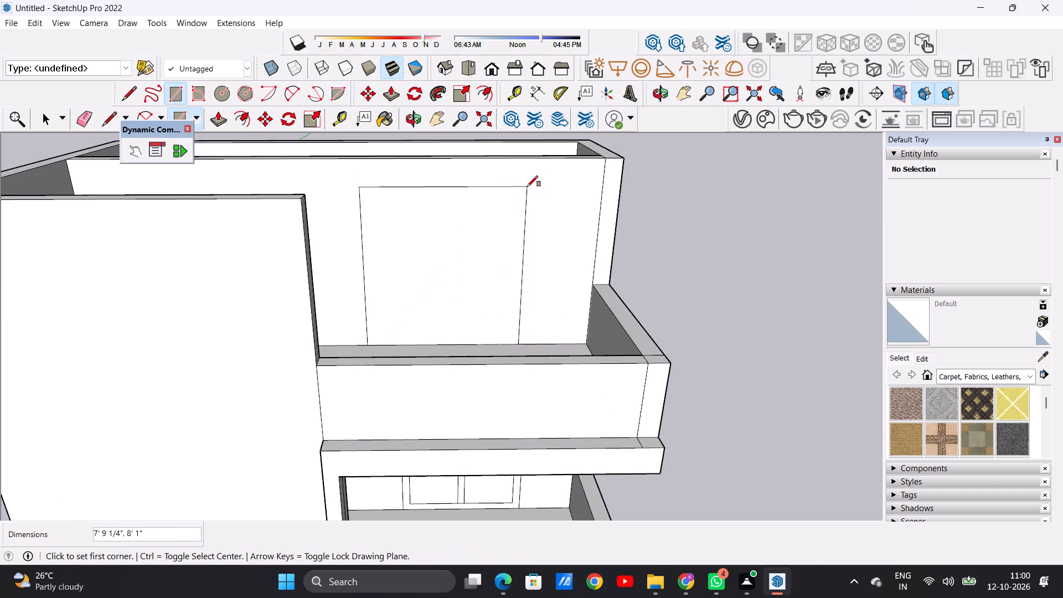
key("space")
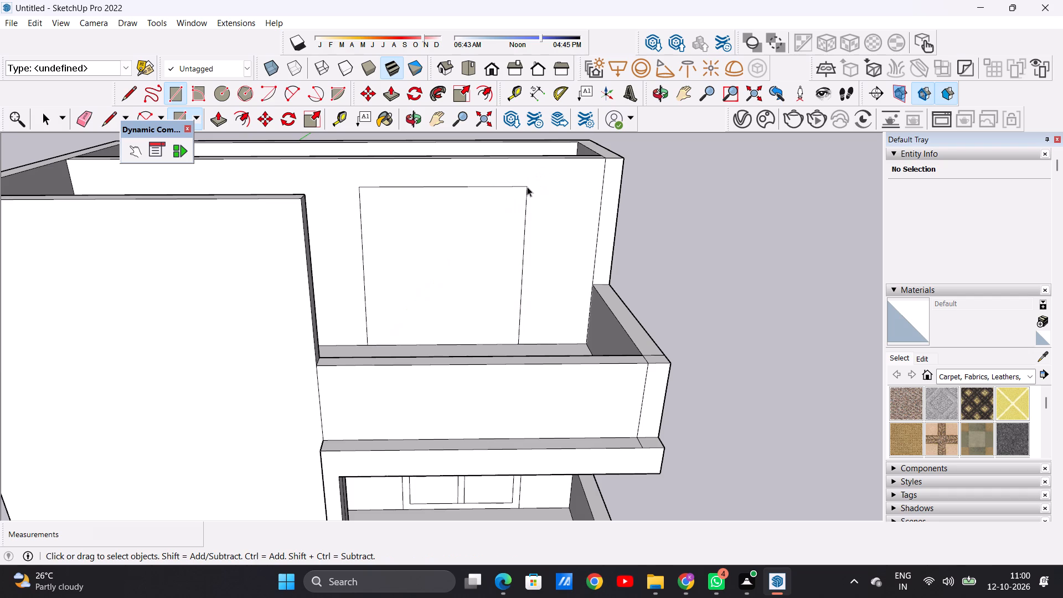
Move the door rectangle about 1' 5 1/8" along the base of the cross wall toward the side parapet.
scroll(460, 292, "down", 8)
middle_click_drag(475, 316, 471, 201)
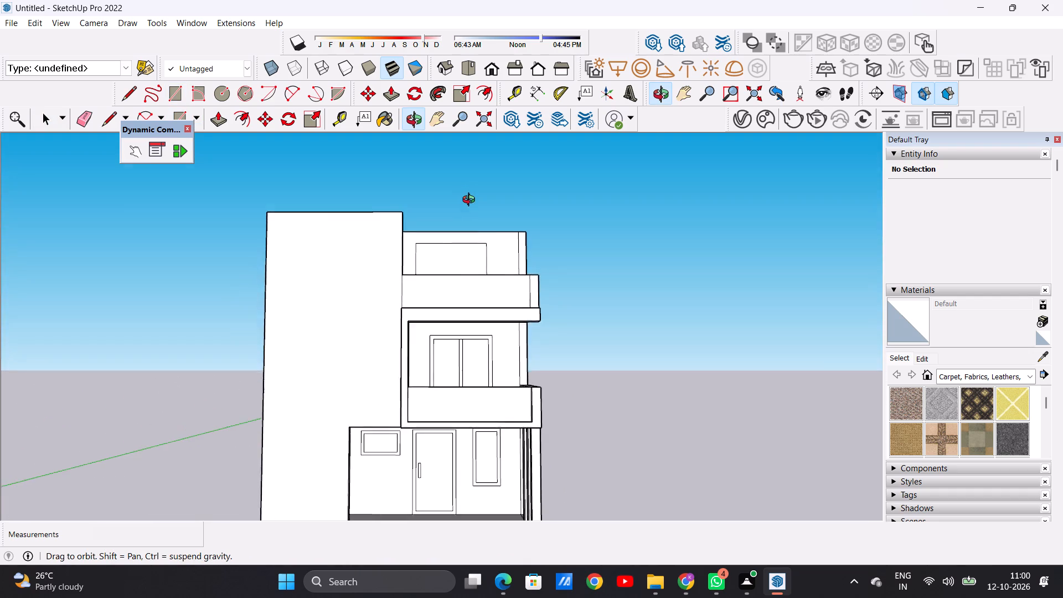
middle_click_drag(471, 201, 458, 239)
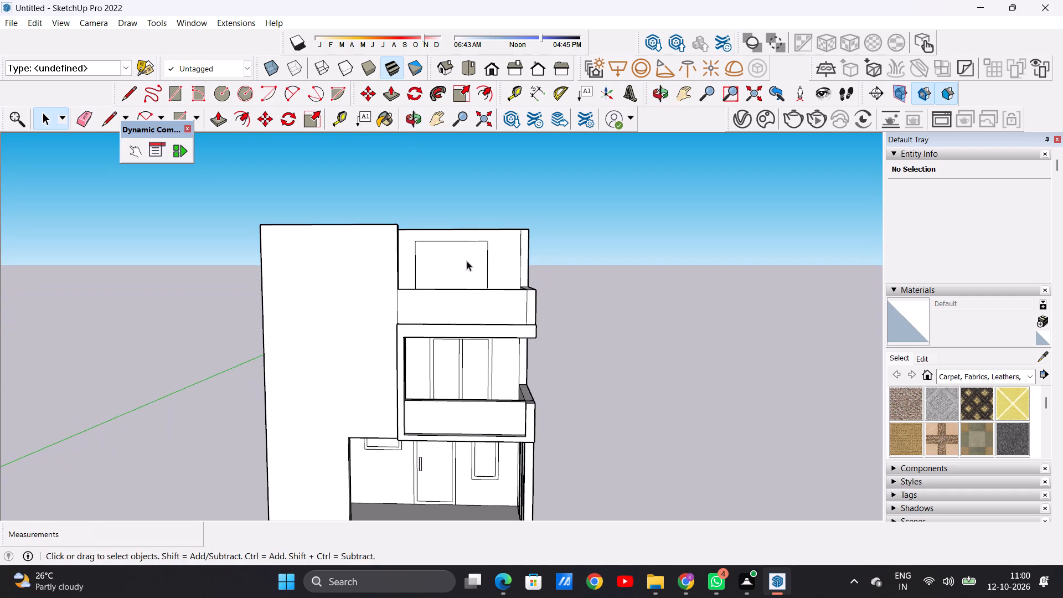
middle_click_drag(467, 261, 455, 386)
scroll(467, 283, "up", 4)
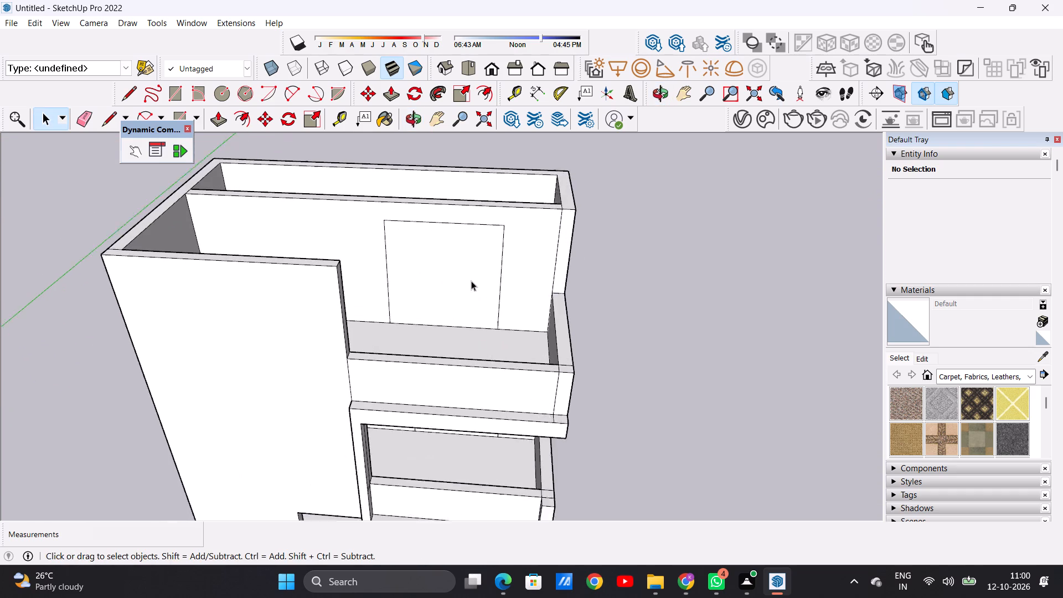
scroll(471, 281, "up", 1)
double_click(471, 281)
key("m")
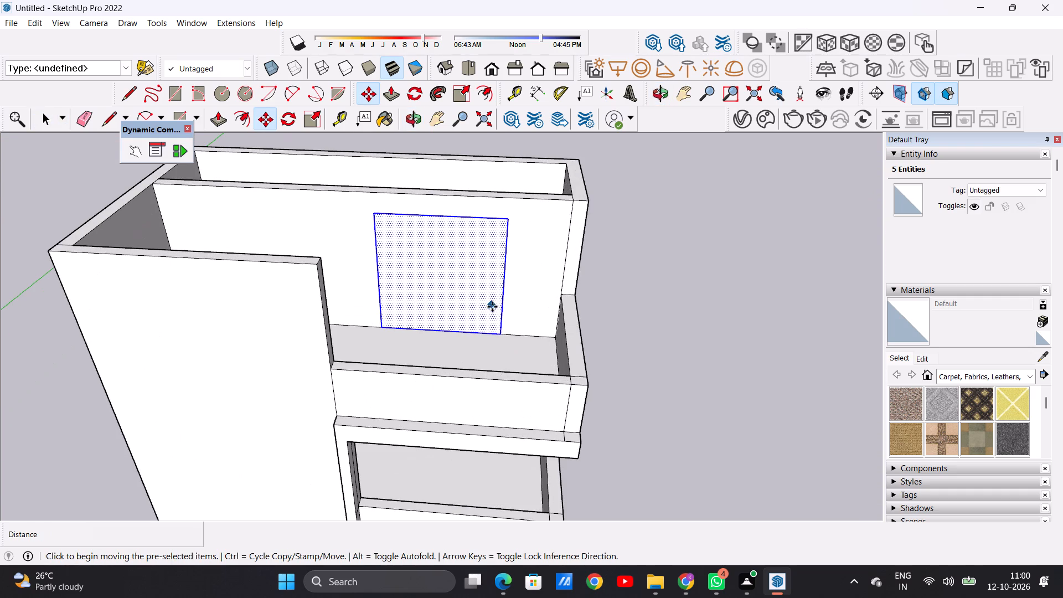
left_click(504, 338)
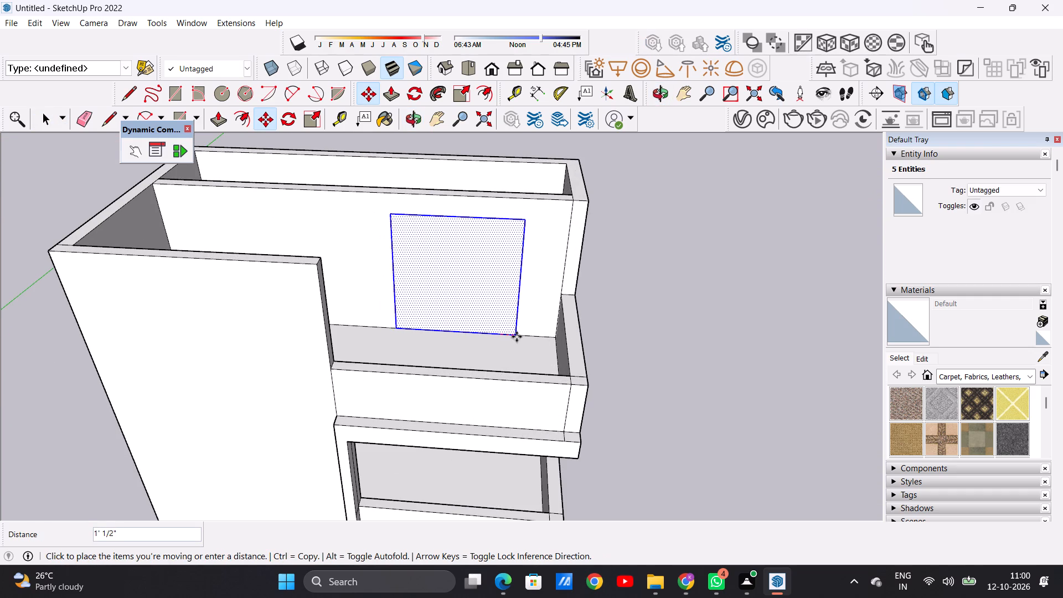
left_click(523, 337)
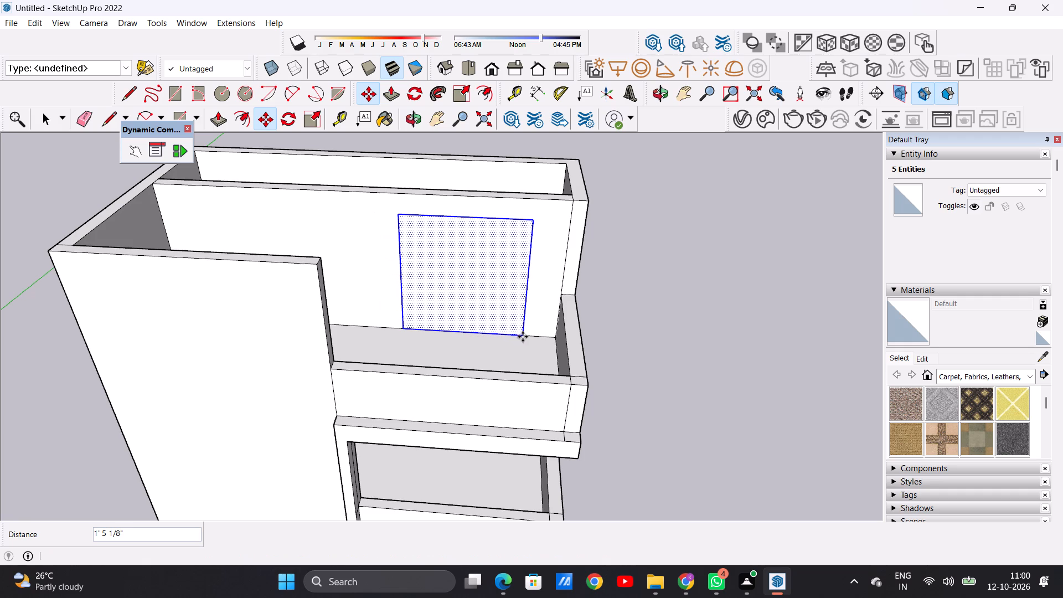
key("space")
left_click(729, 240)
Offset the terrace door rectangle's outline inward about 6 9/16" to form a frame.
middle_click_drag(477, 339, 482, 220)
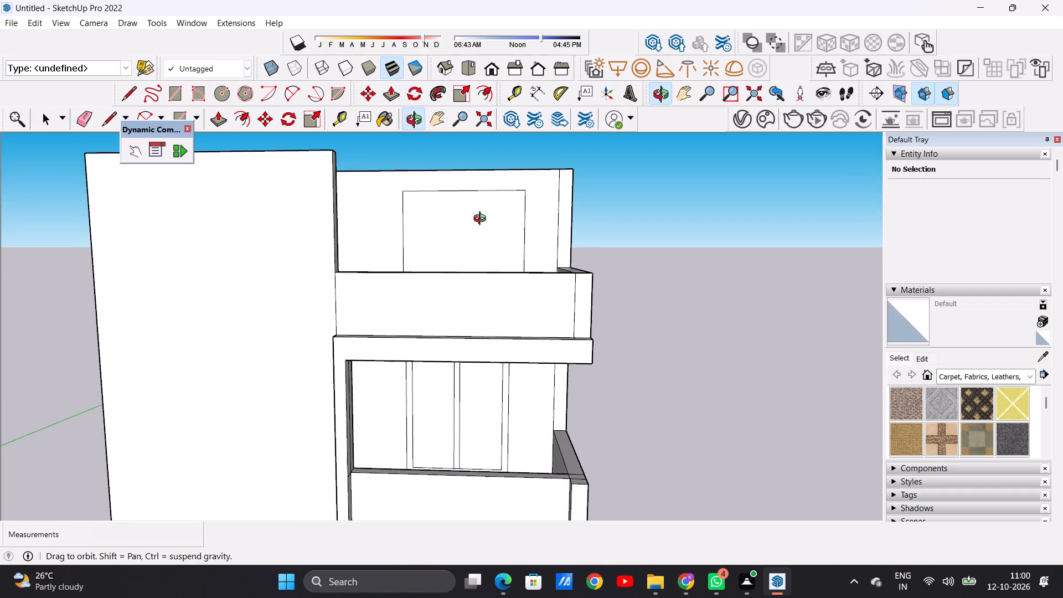
middle_click_drag(482, 220, 483, 318)
type("OF")
left_click(425, 218)
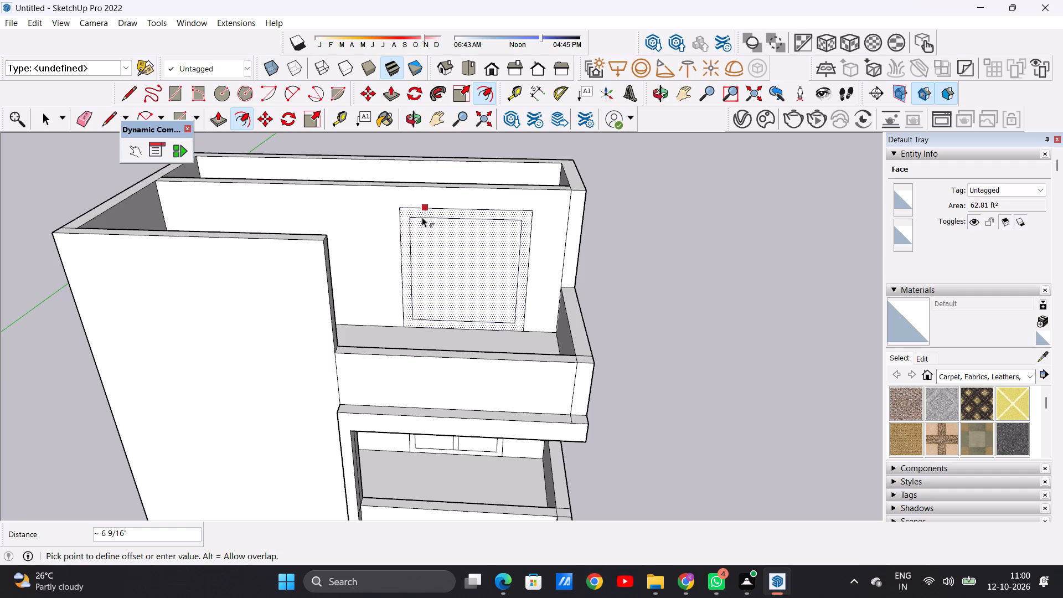
left_click(423, 216)
key("space")
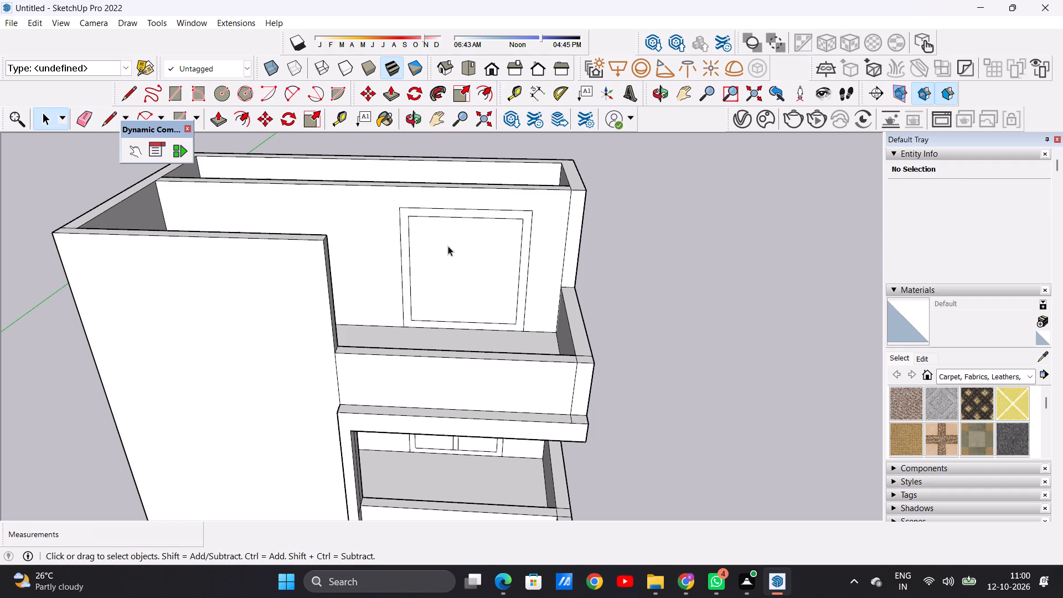
Draw two closely spaced vertical lines about 7' 11/16" long down the middle of the terrace door's inner panel, forming a centre mullion.
key("l")
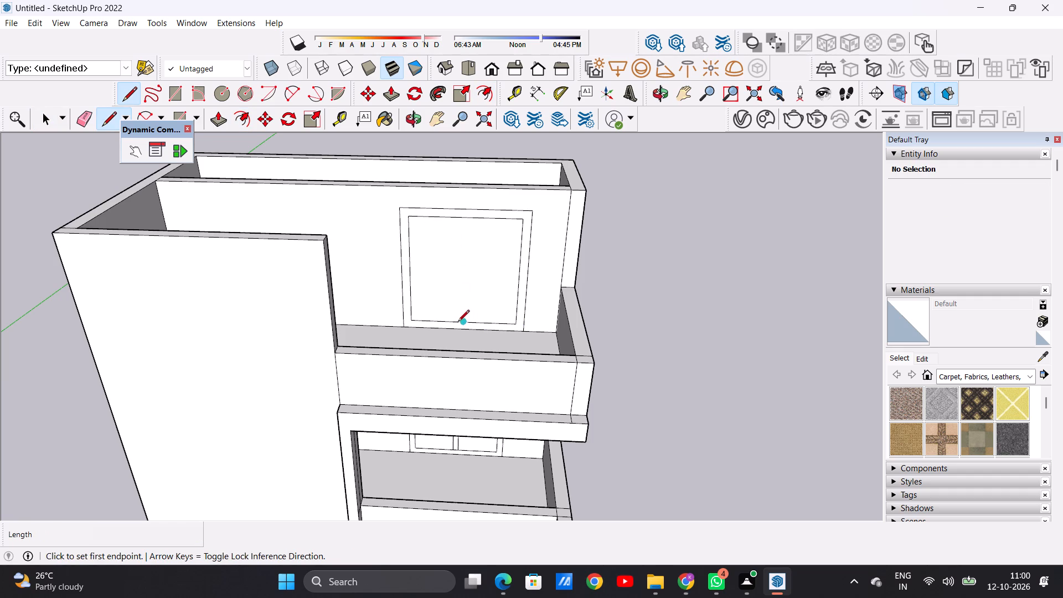
scroll(465, 333, "up", 7)
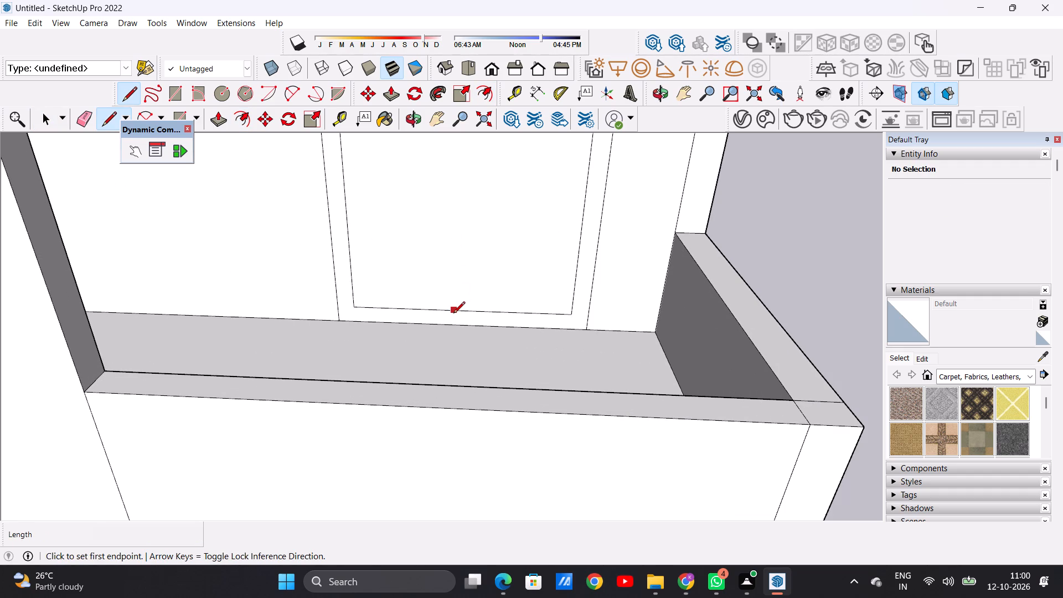
left_click(453, 314)
scroll(450, 285, "down", 10)
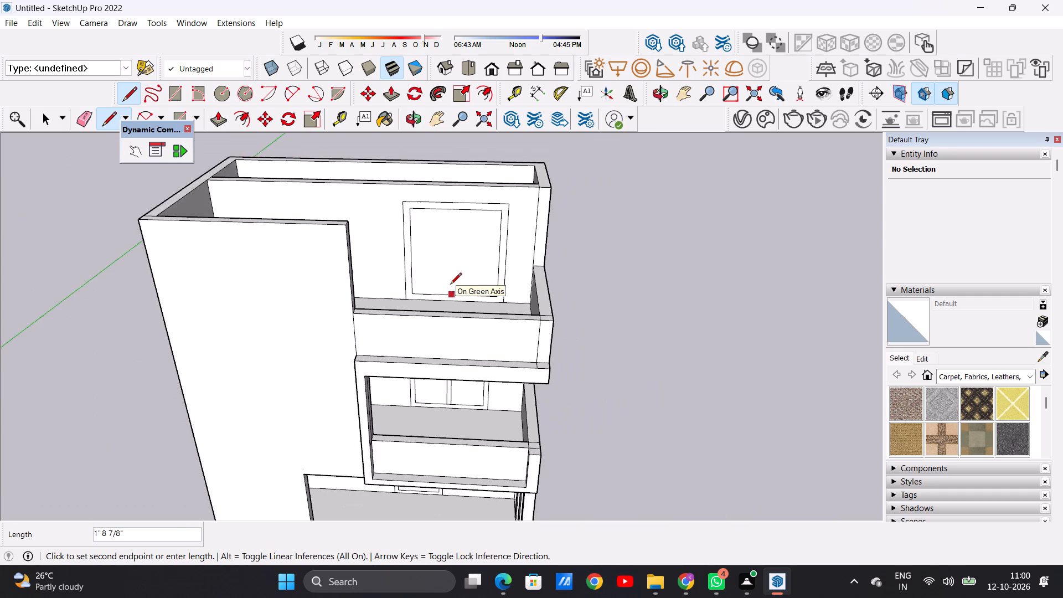
scroll(450, 285, "down", 3)
scroll(455, 233, "up", 7)
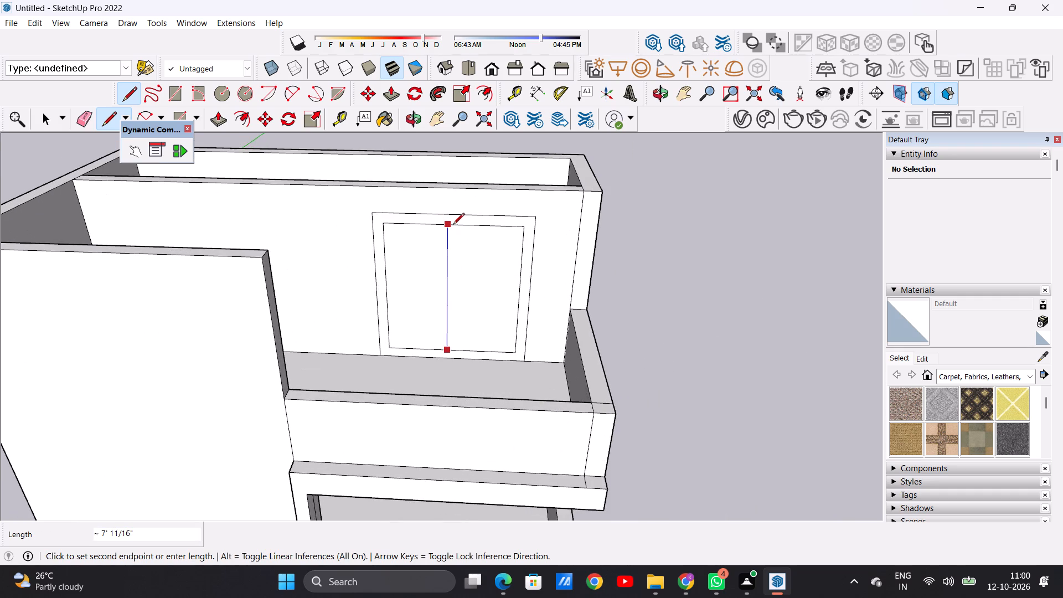
left_click(450, 225)
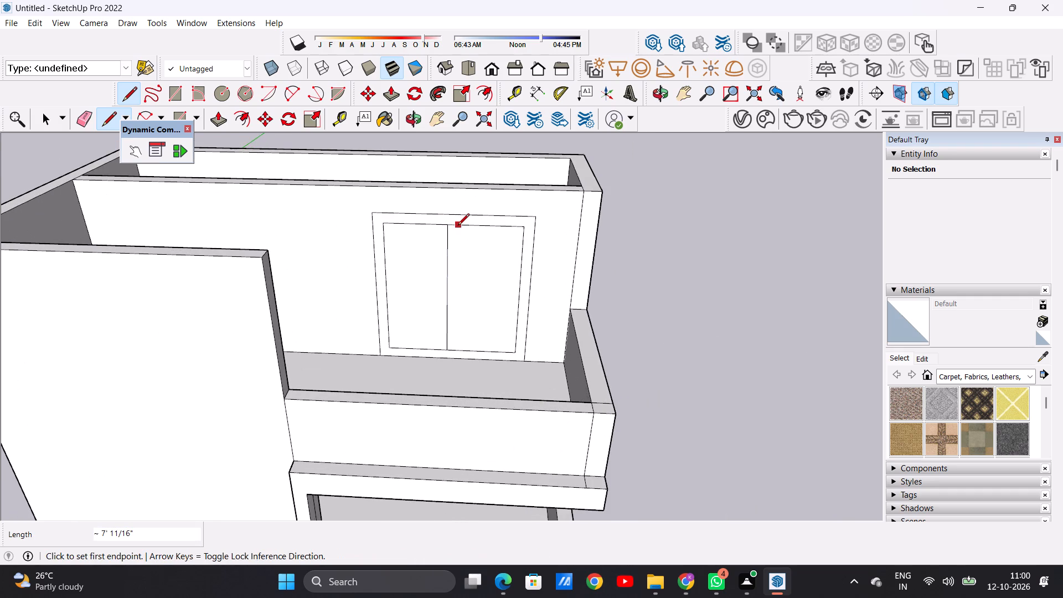
left_click(458, 226)
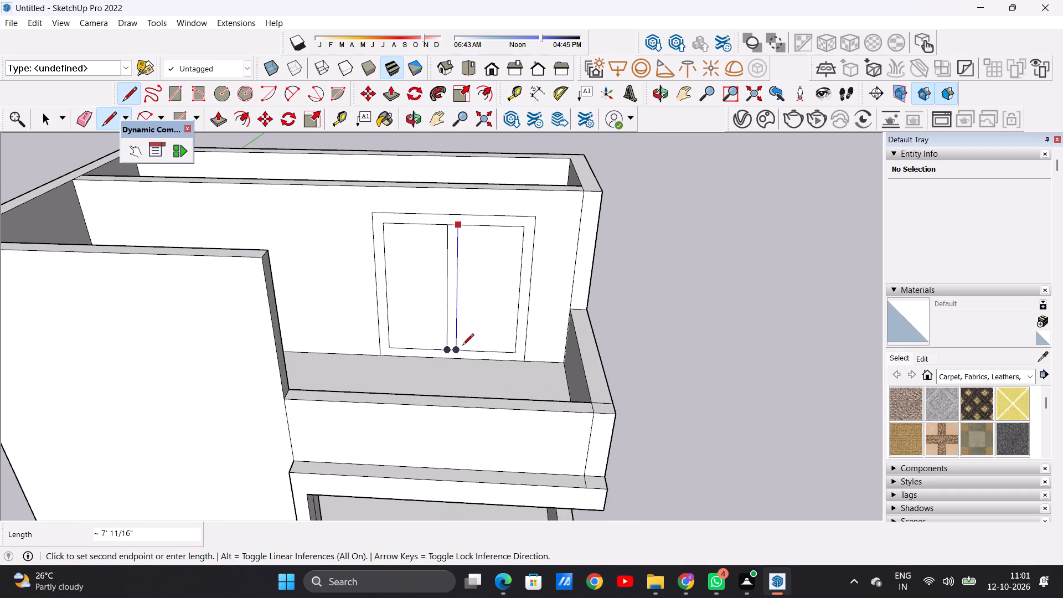
left_click(459, 349)
key("space")
Examine the terrace door and the stacked balconies from the front and from above.
scroll(461, 373, "down", 5)
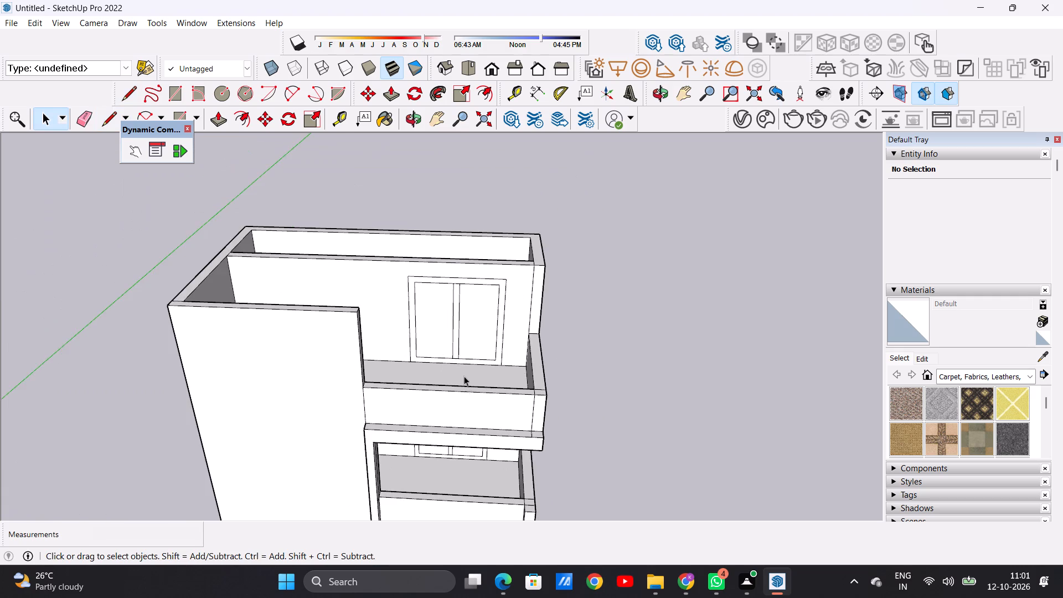
middle_click_drag(458, 389, 461, 252)
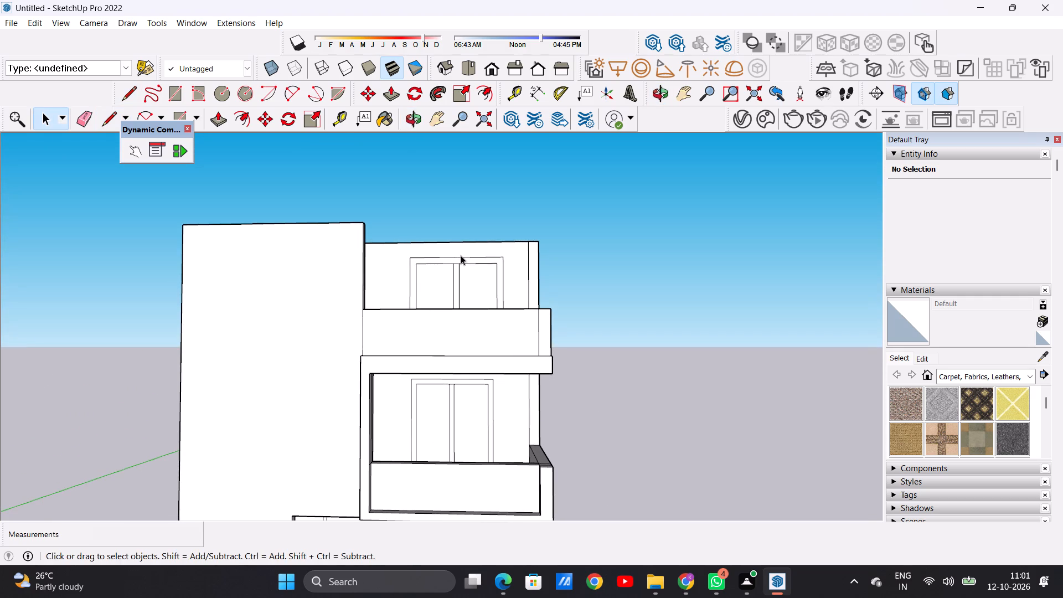
scroll(460, 318, "down", 7)
middle_click_drag(447, 286, 460, 337)
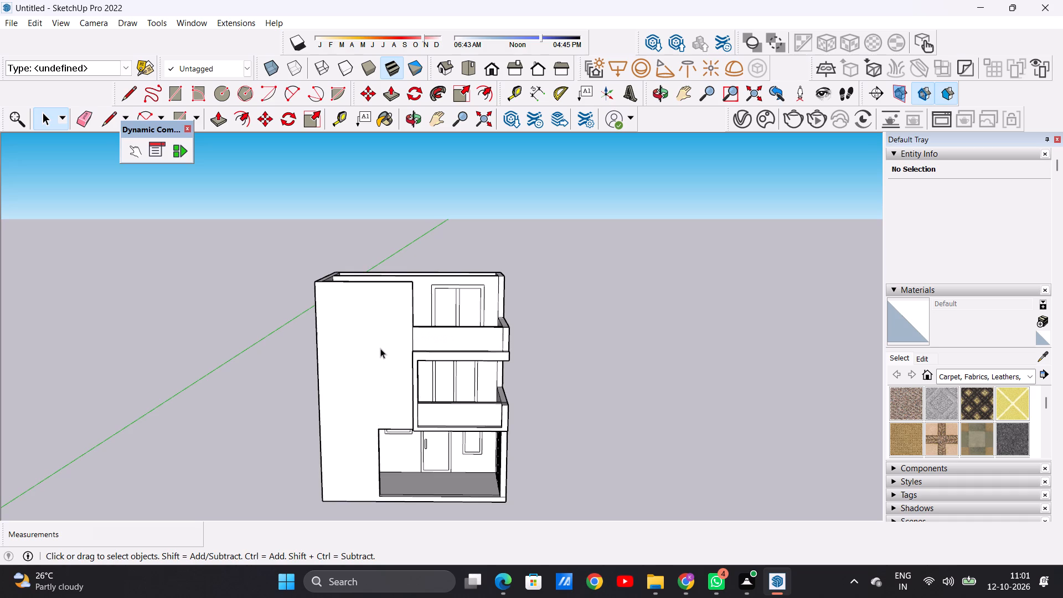
scroll(411, 384, "down", 4)
middle_click_drag(412, 379, 362, 361)
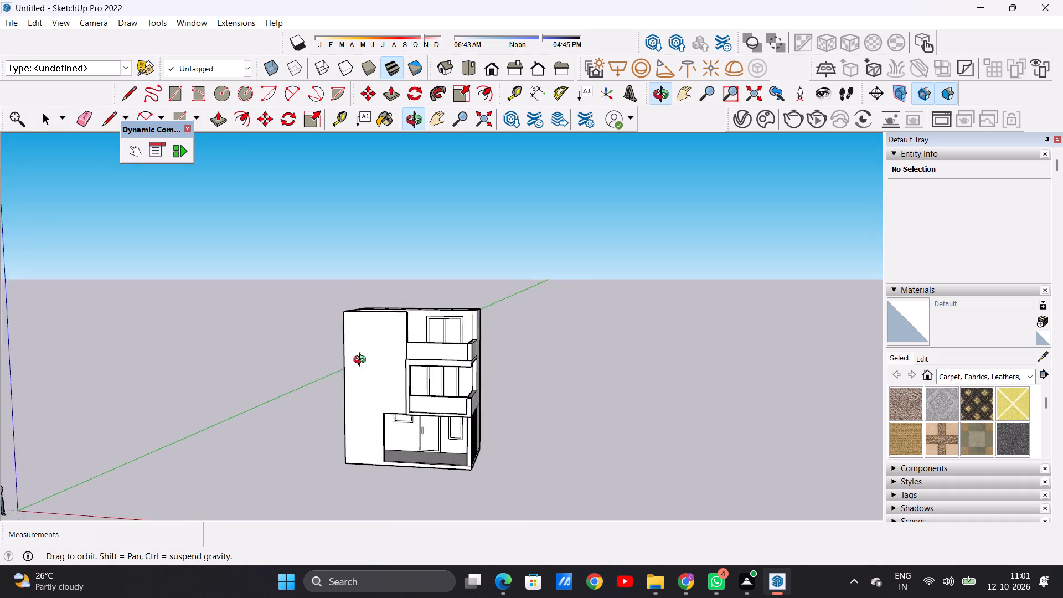
middle_click_drag(362, 361, 350, 400)
scroll(407, 332, "up", 7)
middle_click_drag(407, 326, 447, 418)
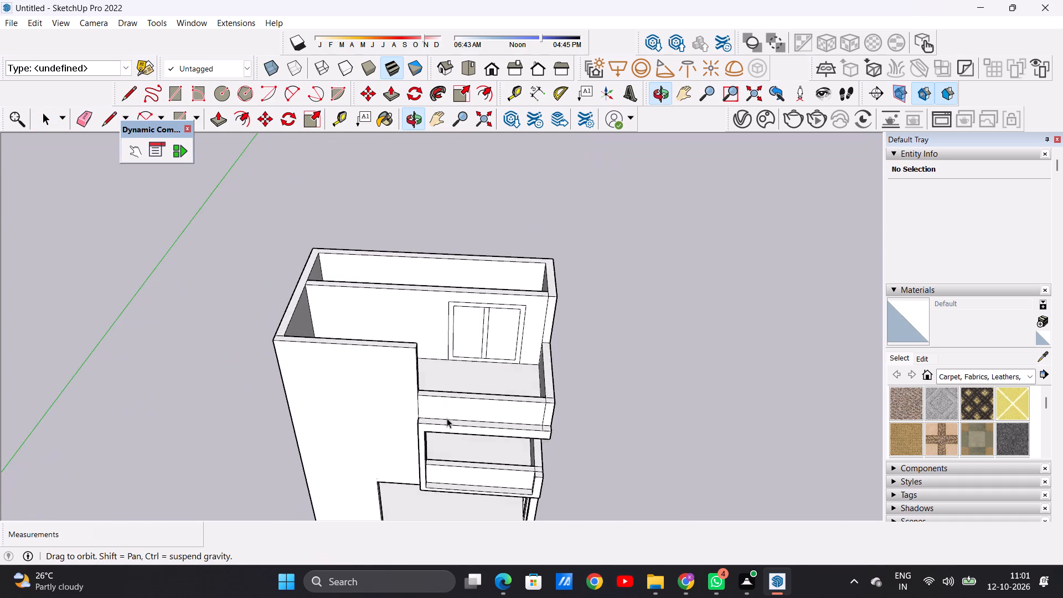
middle_click_drag(447, 418, 452, 436)
Draw a window rectangle about 4' 3 3/16" high by 3' 11 3/4" wide on the cross wall, between the terrace door and the far side wall.
scroll(399, 324, "up", 7)
middle_click_drag(375, 328, 297, 332)
scroll(297, 332, "up", 1)
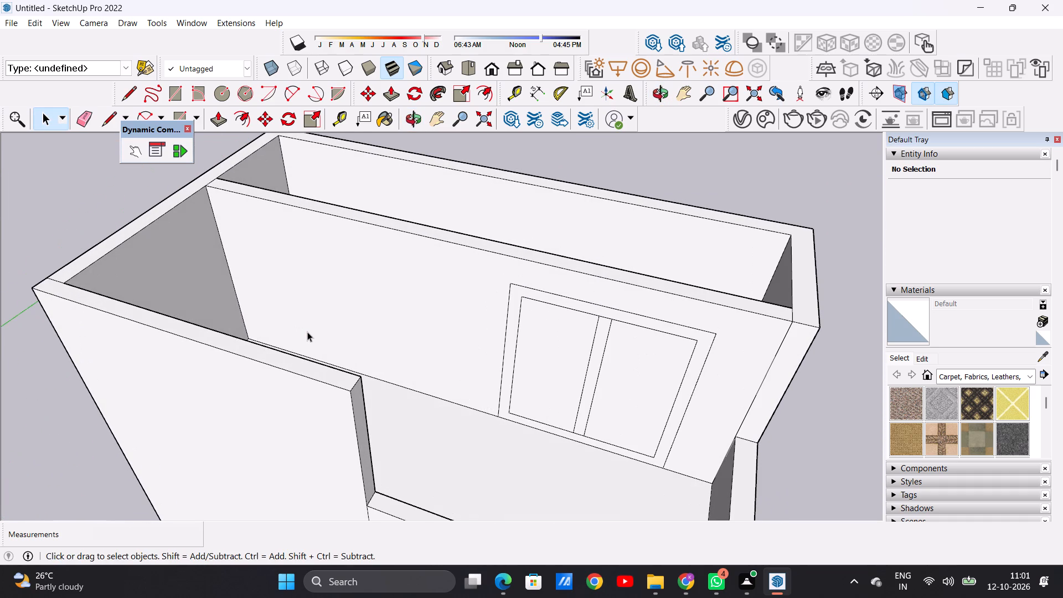
key("r")
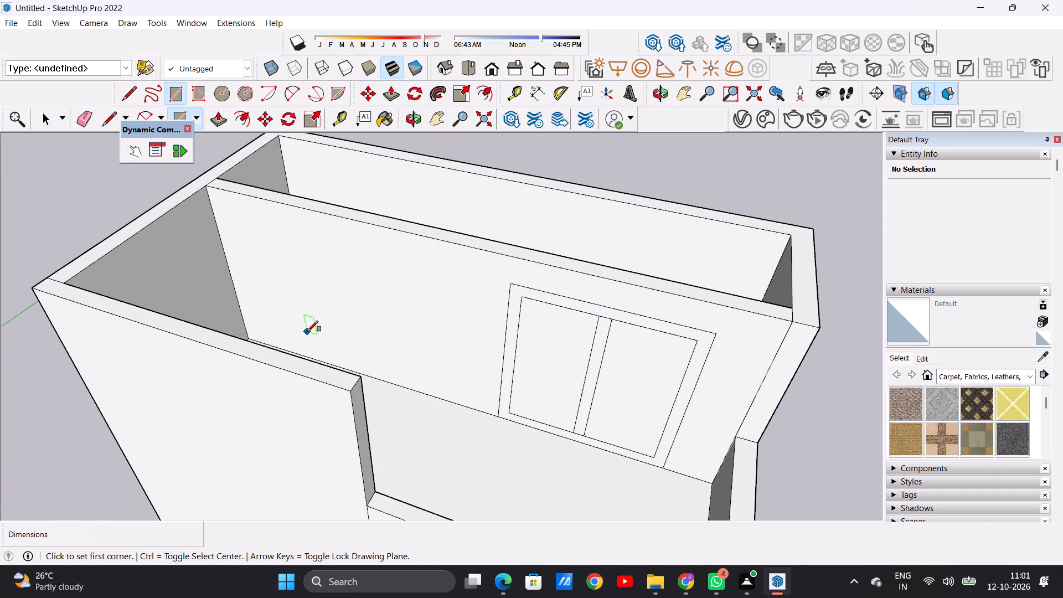
scroll(307, 332, "up", 1)
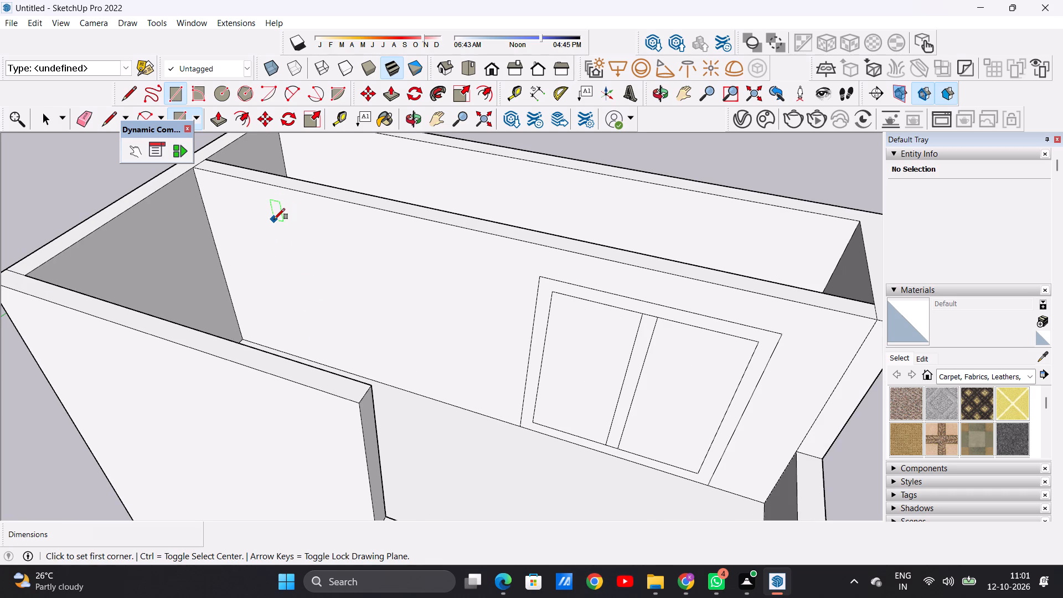
left_click(278, 218)
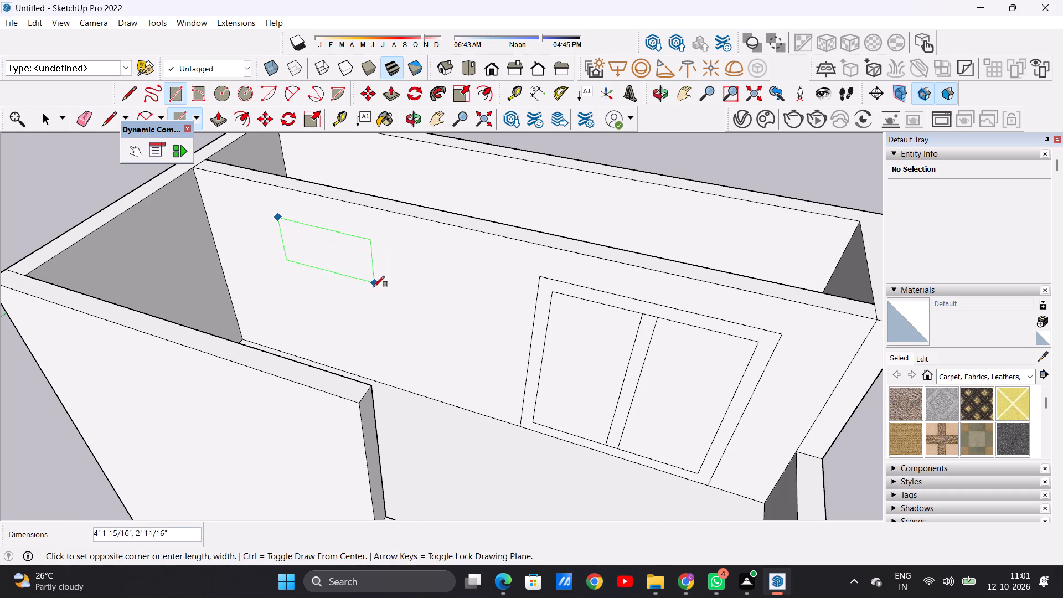
left_click(374, 323)
key("space")
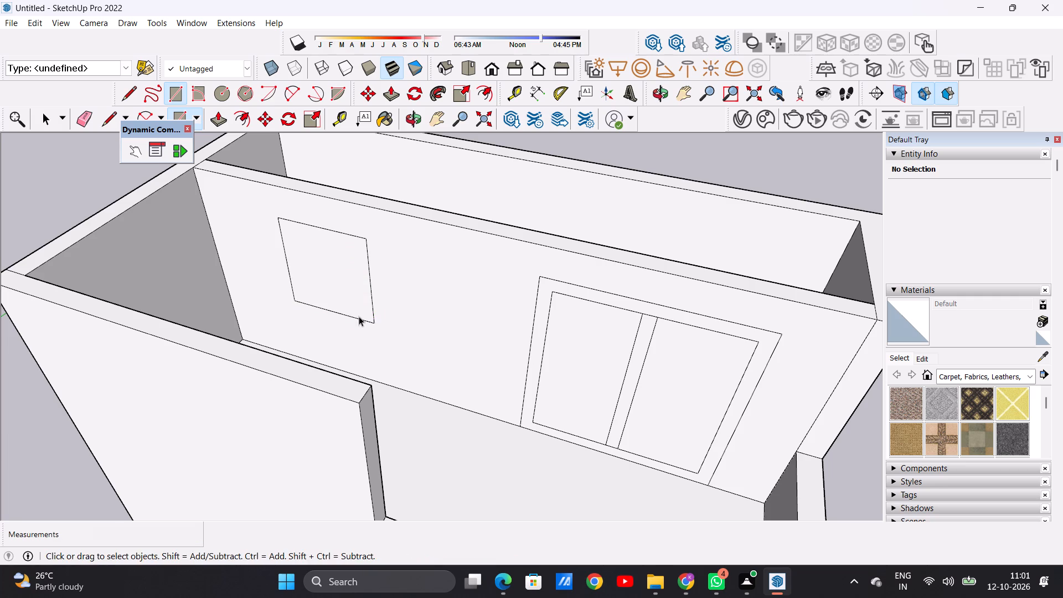
Offset the new window rectangle's outline inward about 3 1/2" to form a frame.
middle_click_drag(355, 314, 357, 329)
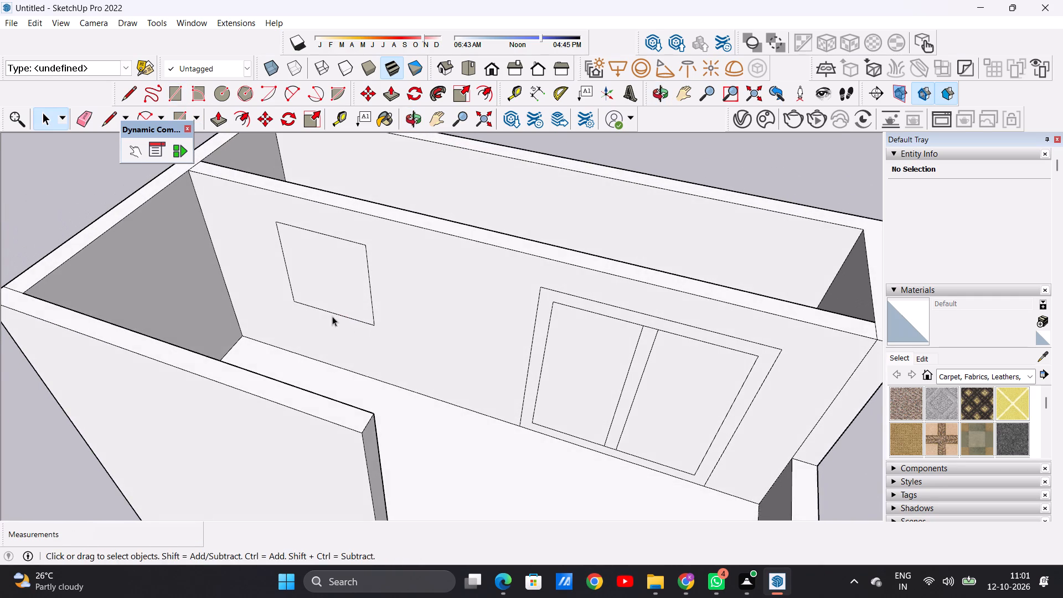
middle_click_drag(336, 315, 356, 310)
scroll(356, 306, "up", 5)
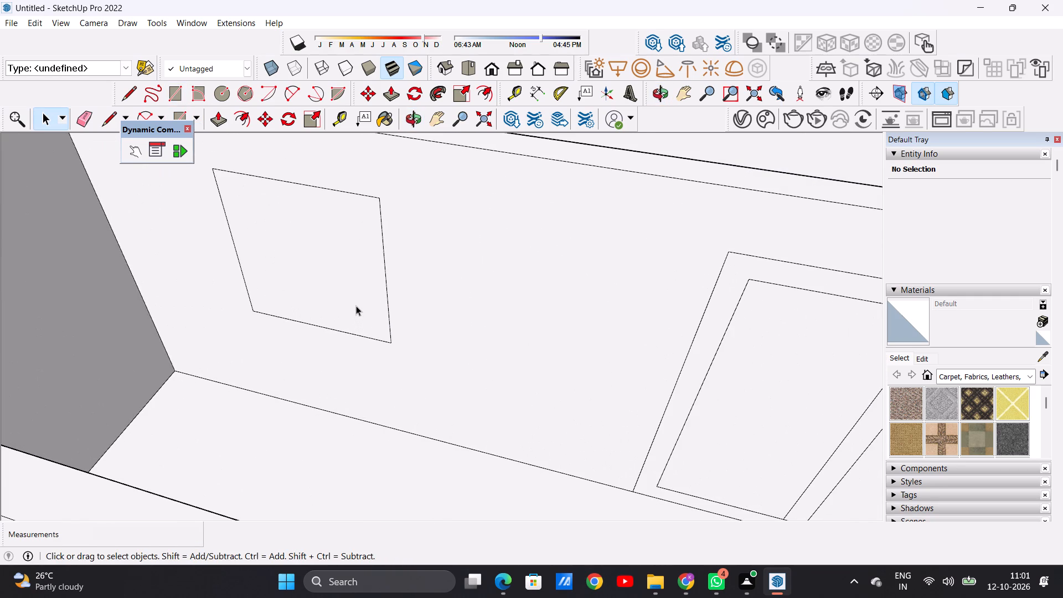
type("OF")
left_click(321, 193)
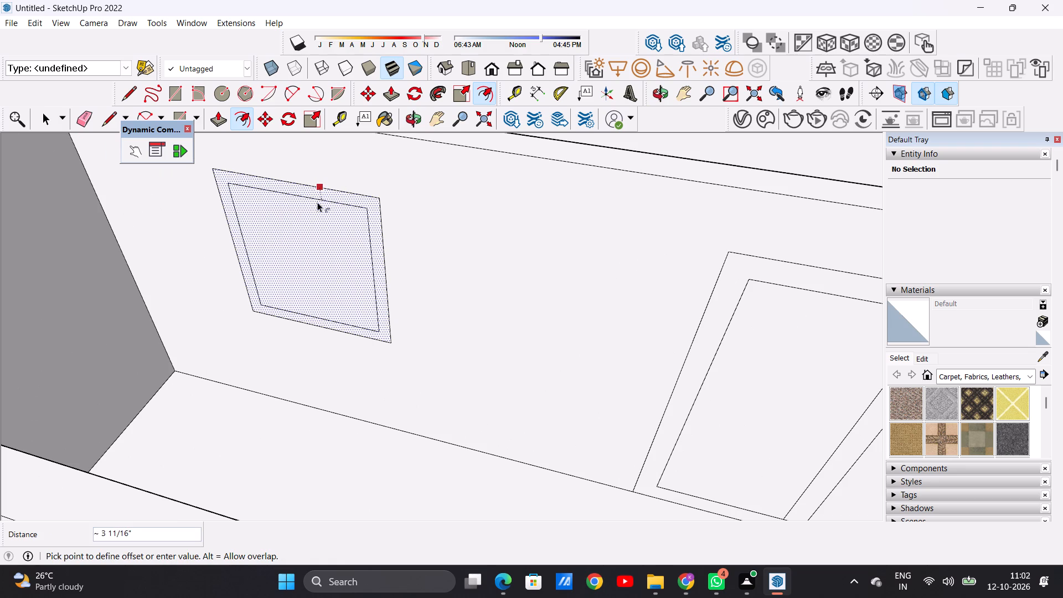
left_click(318, 199)
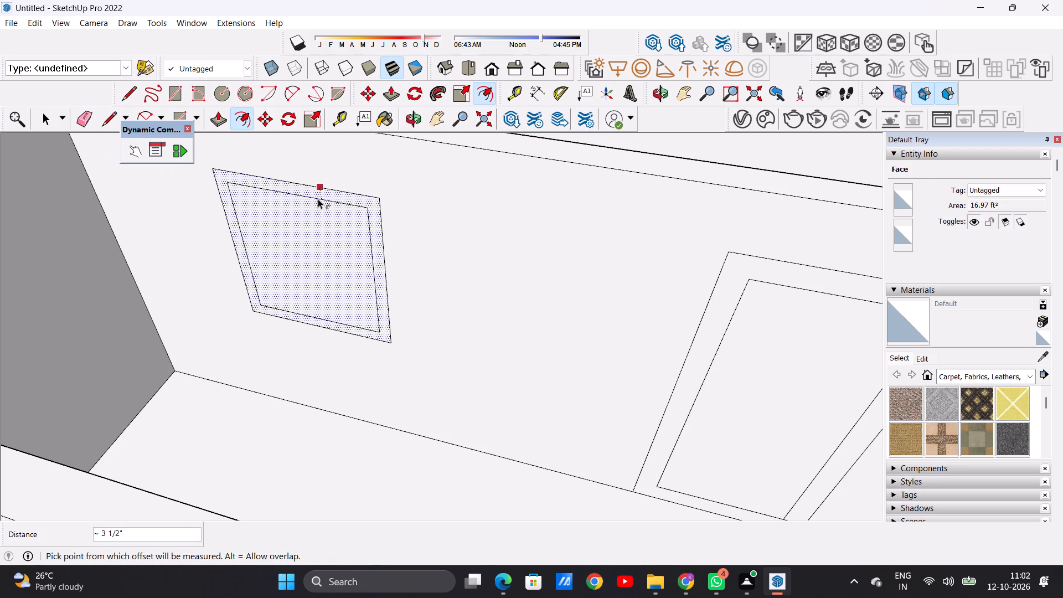
key("space")
Draw two closely spaced vertical lines about 3' 8 3/16" long through the middle of the window's inner panel, forming a centre mullion.
type("L")
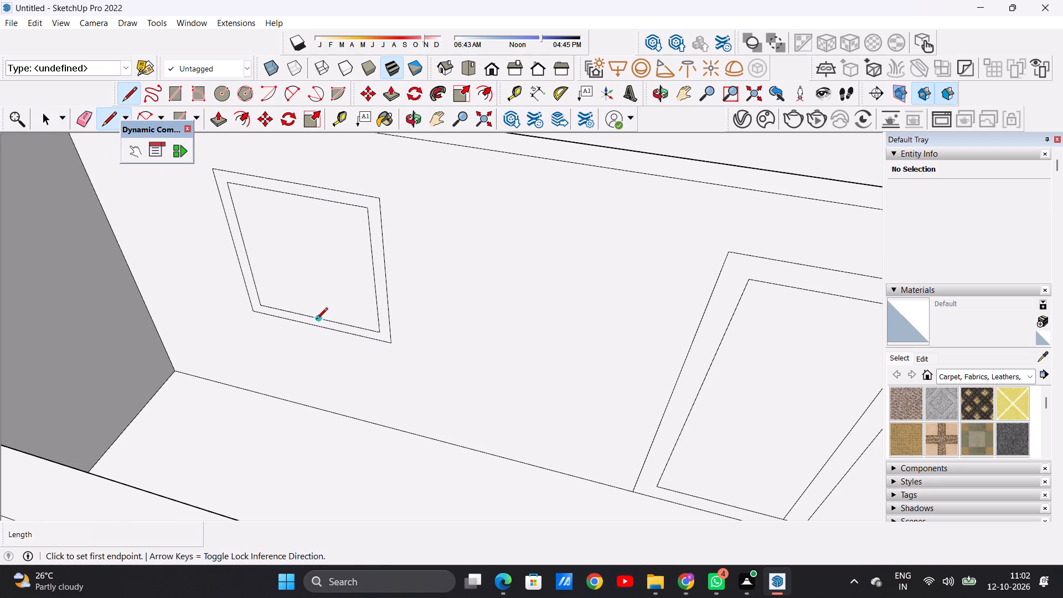
scroll(319, 322, "up", 4)
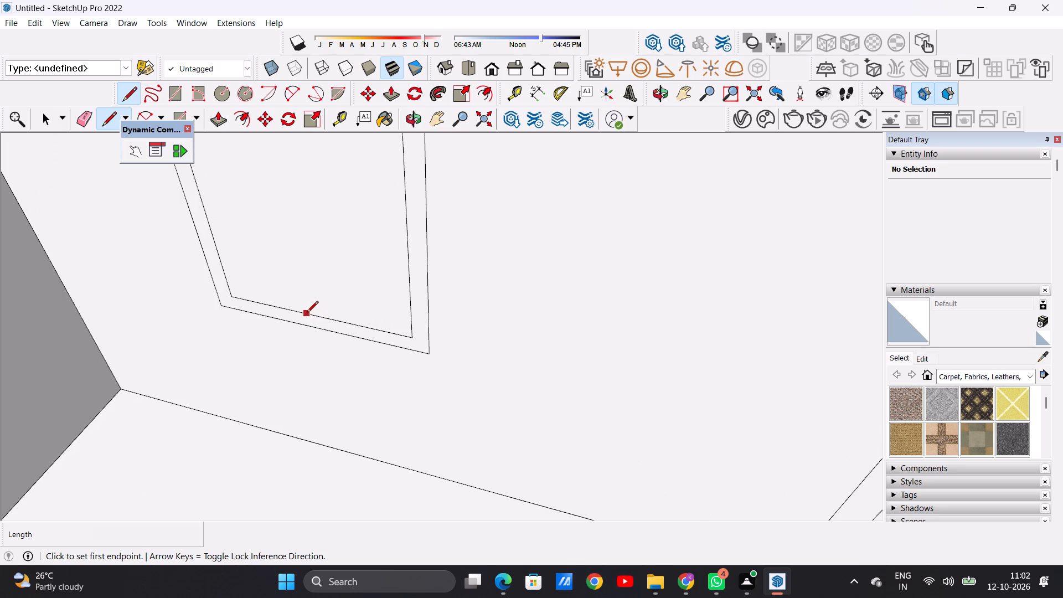
left_click(308, 317)
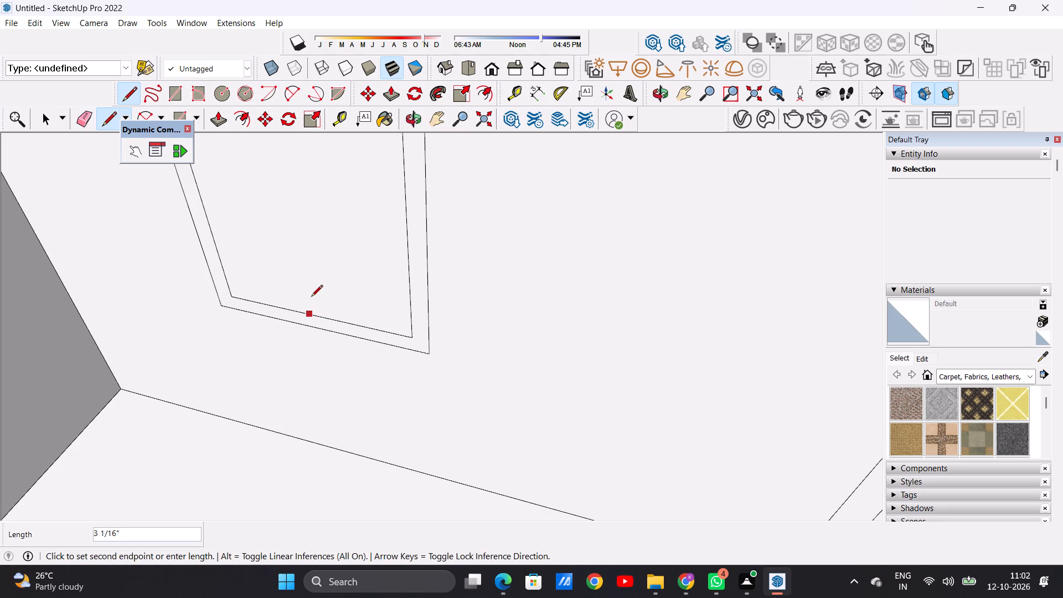
scroll(324, 288, "down", 10)
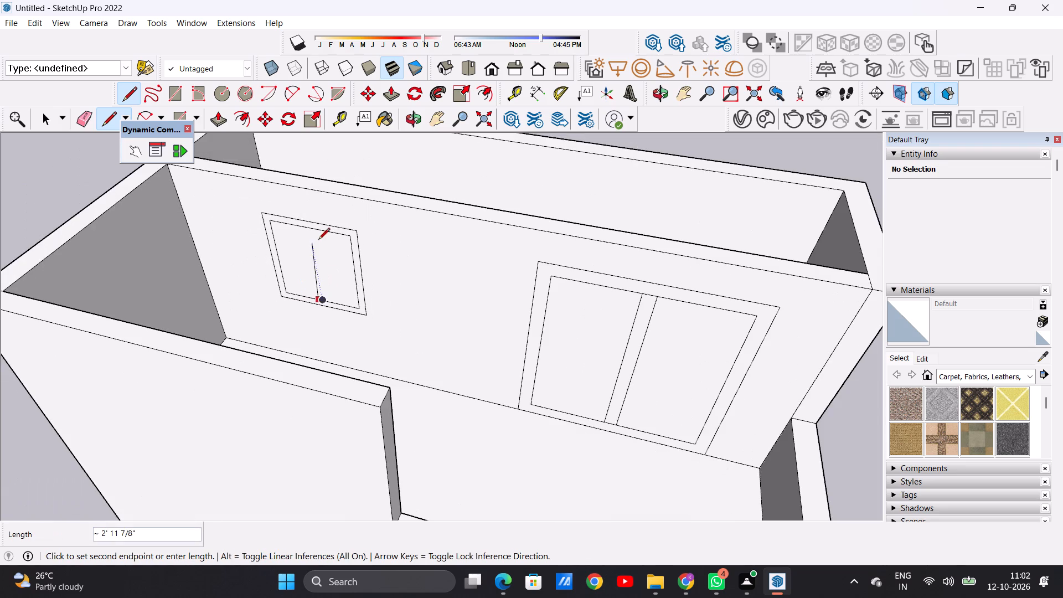
scroll(313, 238, "up", 5)
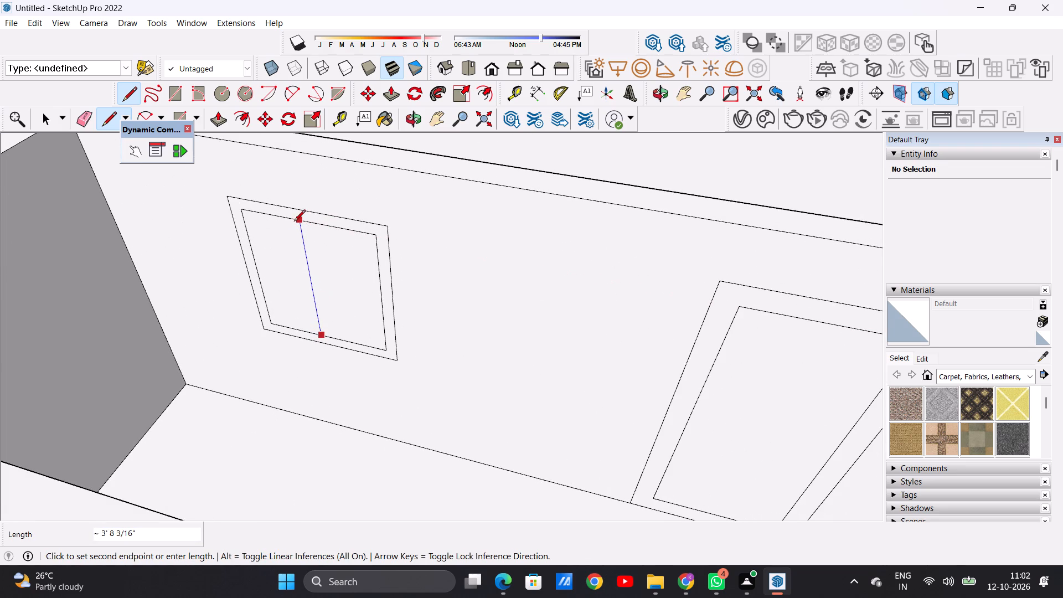
left_click(300, 221)
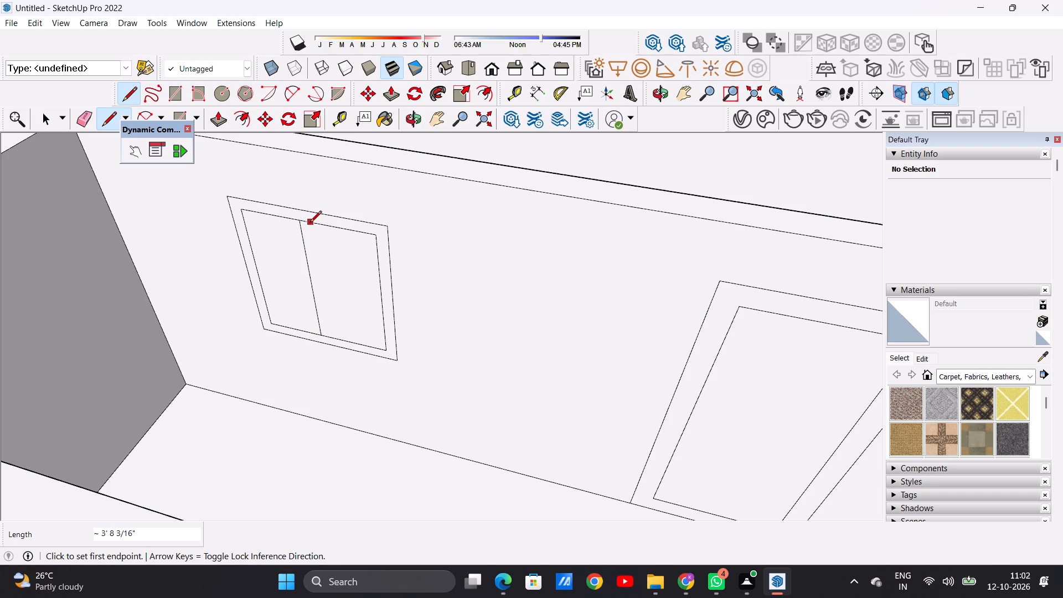
left_click(310, 223)
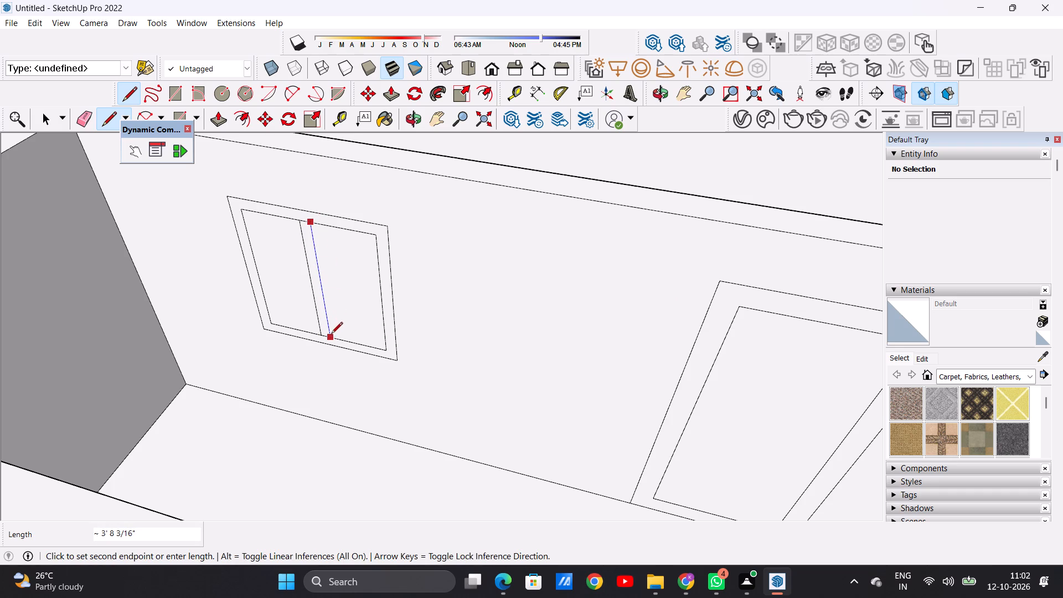
left_click(332, 337)
key("space")
Examine the whole building from the front, and the roof-level walls and cross wall from above.
scroll(338, 351, "down", 13)
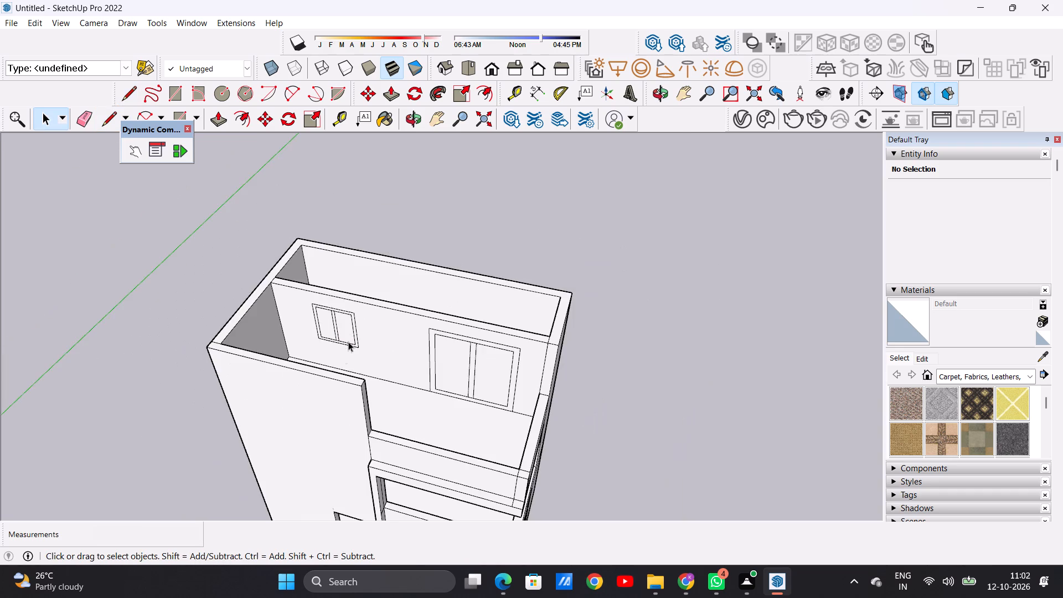
middle_click_drag(375, 328, 425, 226)
scroll(404, 370, "down", 3)
middle_click_drag(426, 427, 431, 351)
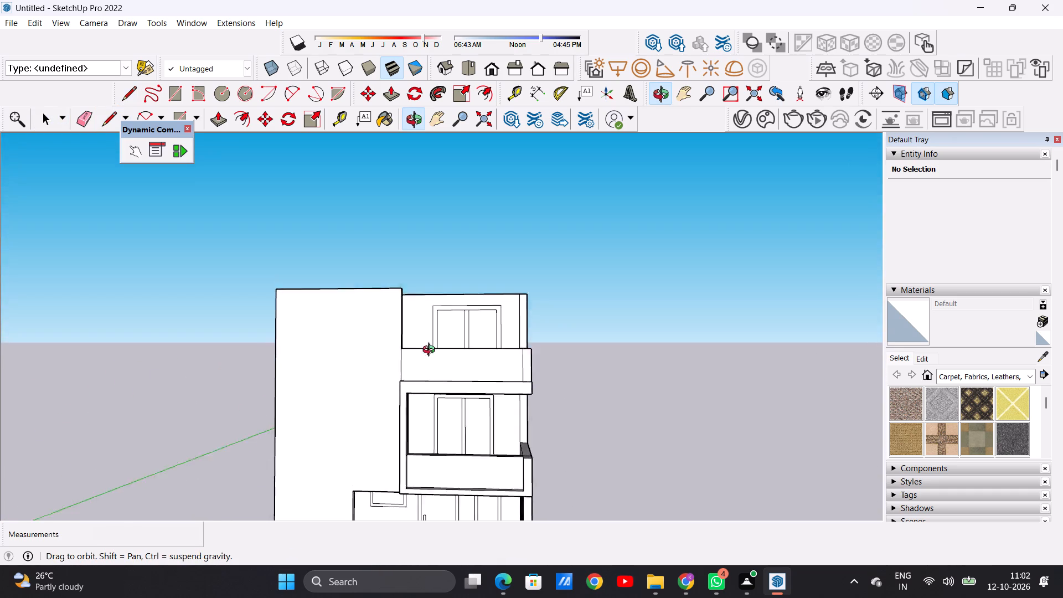
middle_click_drag(431, 351, 419, 412)
scroll(374, 346, "down", 5)
middle_click_drag(426, 308, 384, 400)
scroll(392, 341, "up", 3)
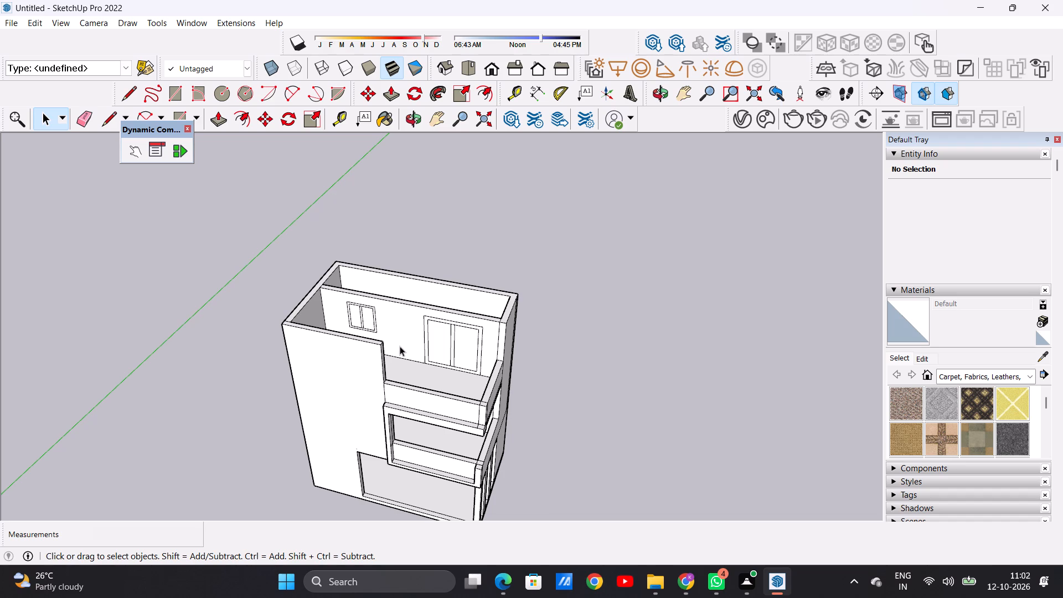
scroll(412, 346, "down", 6)
middle_click_drag(364, 378, 453, 259)
middle_click_drag(451, 349, 450, 297)
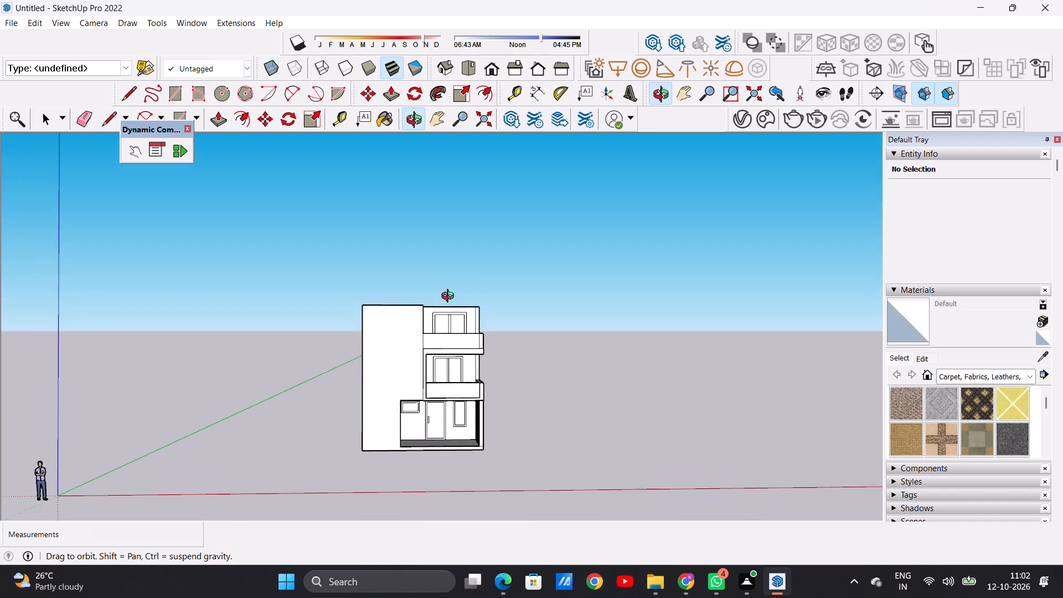
middle_click_drag(450, 297, 420, 439)
scroll(401, 373, "down", 4)
middle_click_drag(446, 331, 414, 343)
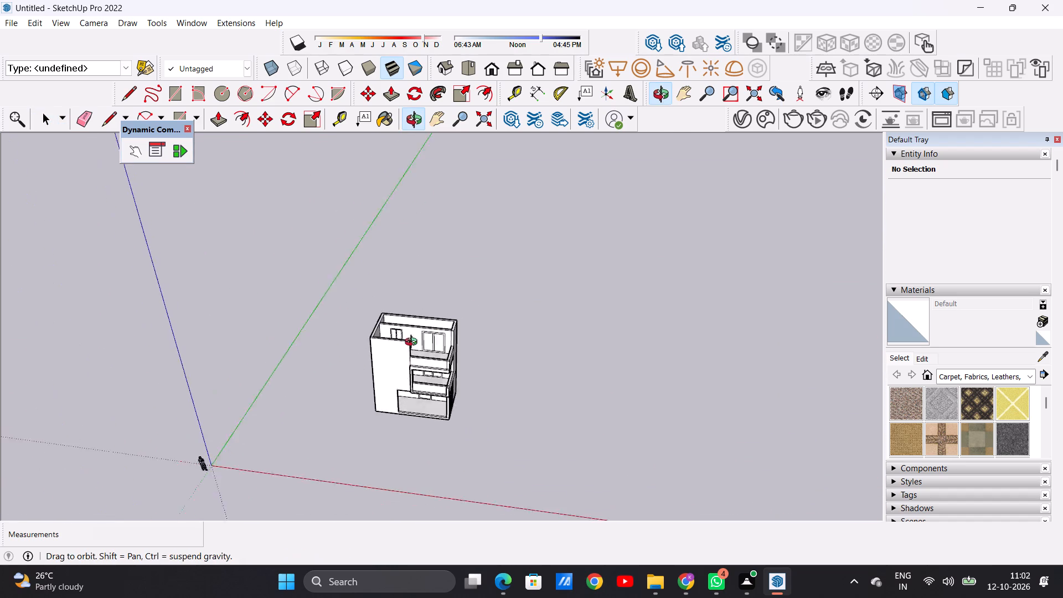
middle_click_drag(414, 343, 340, 427)
scroll(443, 331, "up", 8)
middle_click_drag(401, 319, 332, 392)
scroll(393, 311, "up", 7)
middle_click_drag(388, 307, 399, 359)
scroll(405, 345, "down", 6)
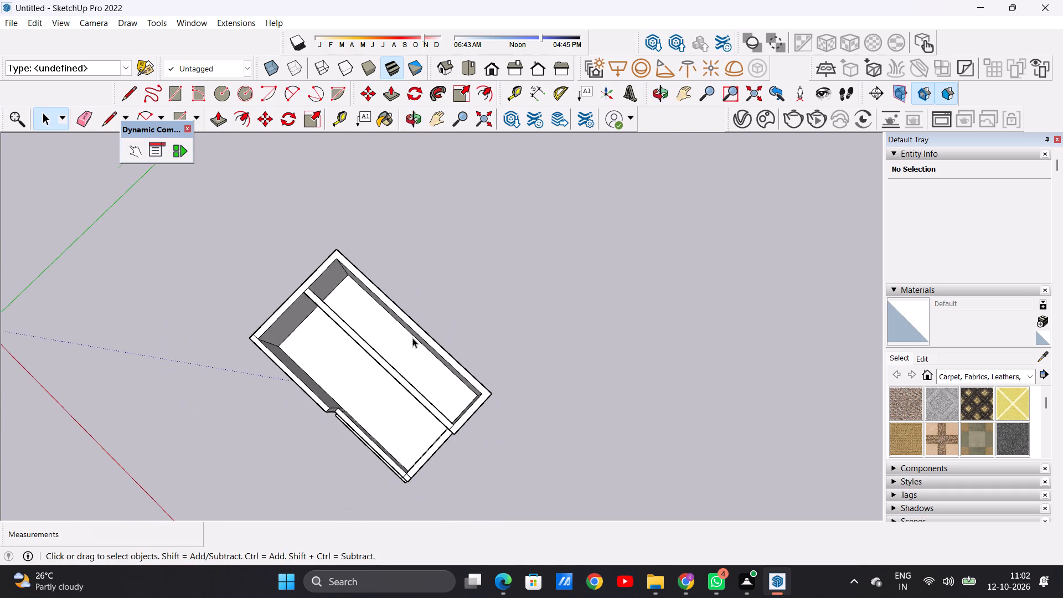
scroll(412, 338, "down", 1)
scroll(397, 343, "up", 3)
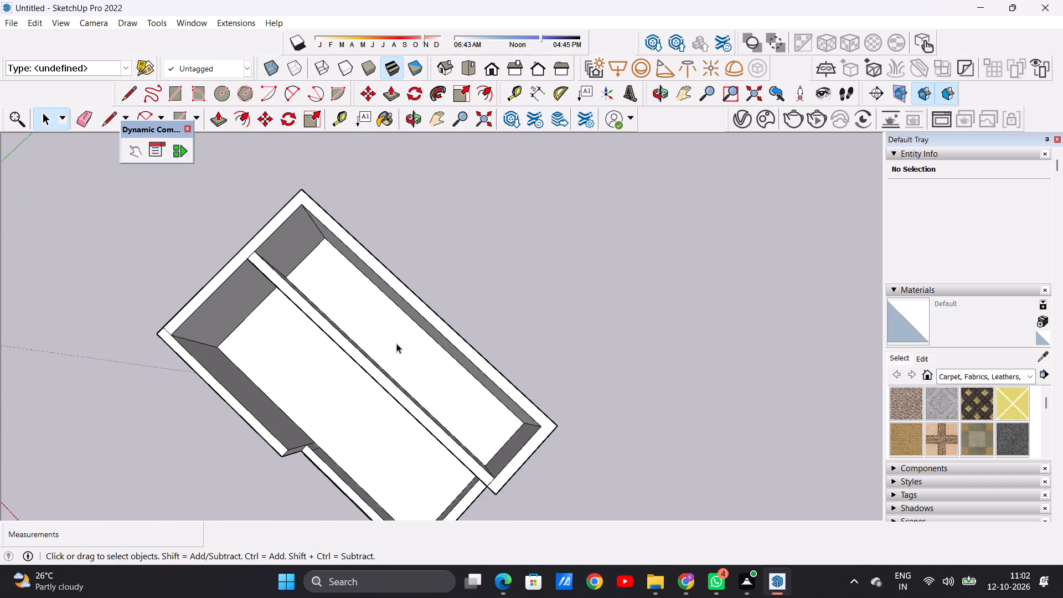
Copy the floor face behind the terrace's cross wall up about 9' 4 5/16" to the top of the walls.
scroll(396, 343, "up", 5)
middle_click_drag(408, 374, 427, 327)
double_click(427, 327)
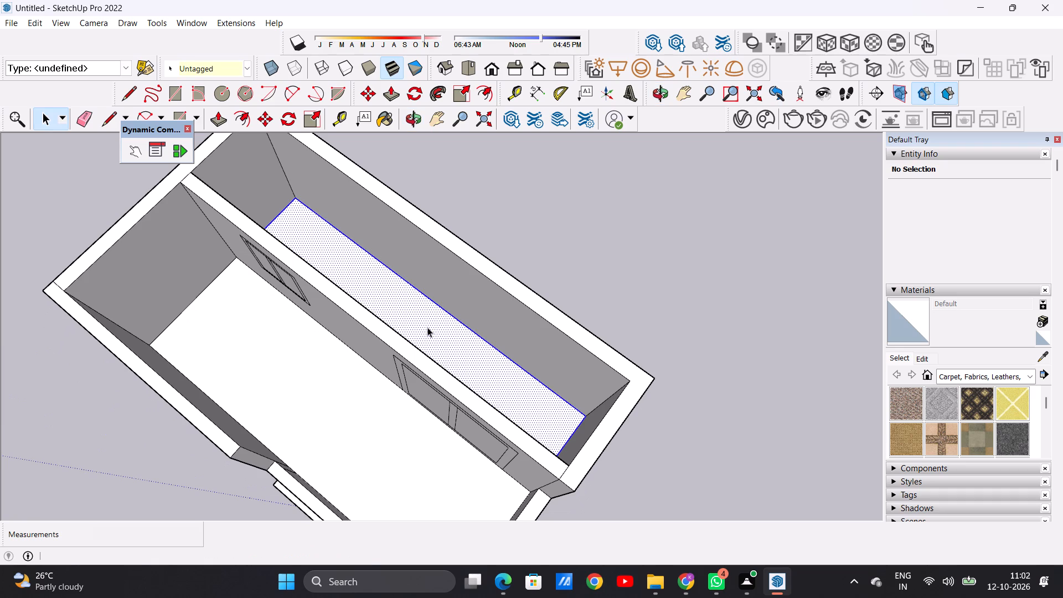
scroll(369, 329, "down", 5)
scroll(309, 215, "up", 2)
scroll(309, 215, "down", 1)
scroll(311, 219, "up", 6)
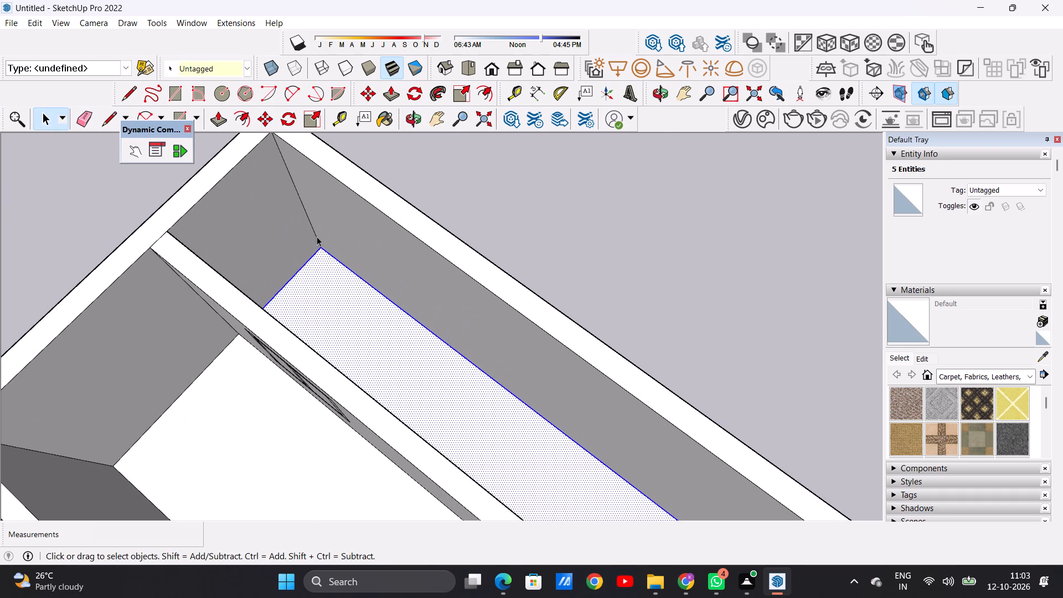
key("m")
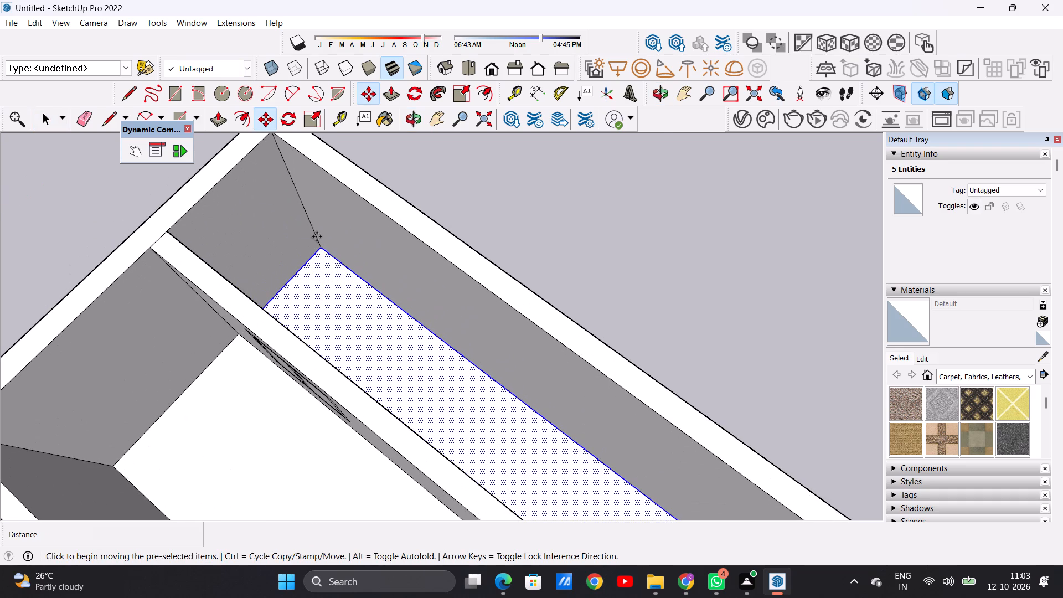
scroll(319, 247, "up", 5)
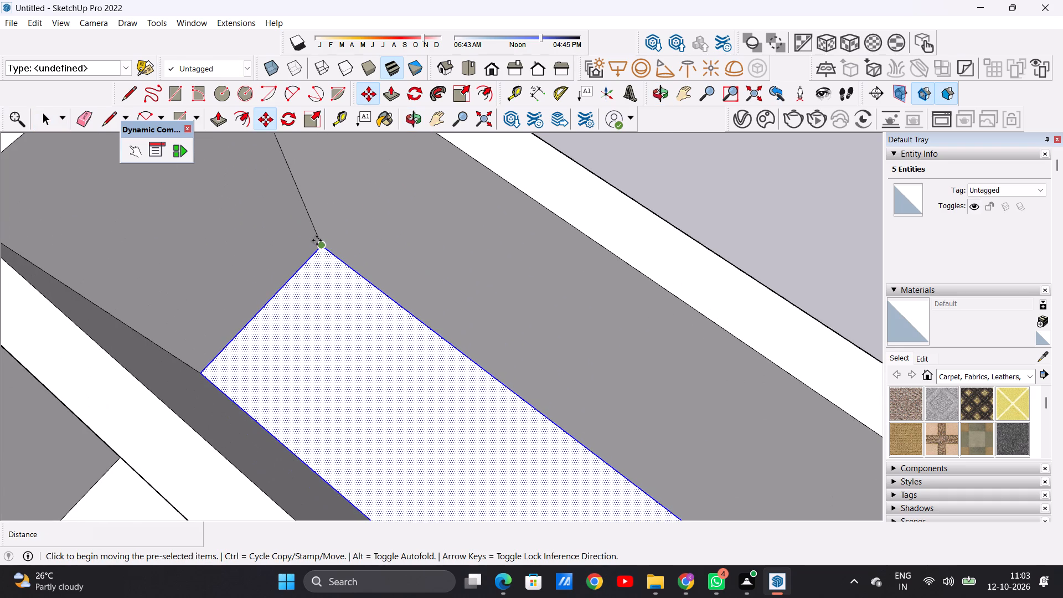
left_click(318, 241)
scroll(314, 238, "down", 4)
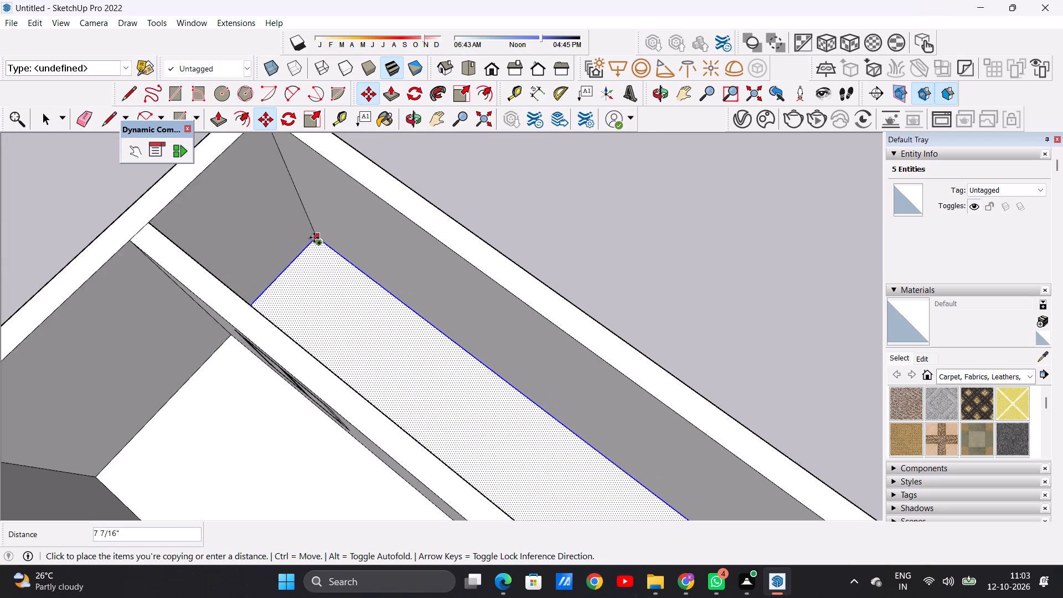
scroll(314, 238, "down", 6)
scroll(287, 179, "up", 7)
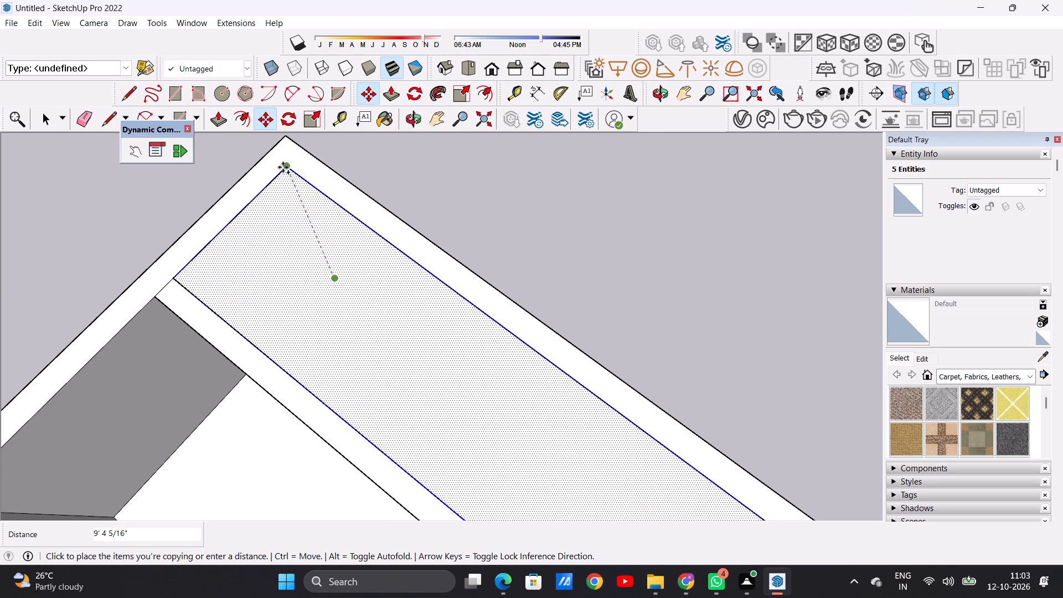
left_click(285, 166)
key("space")
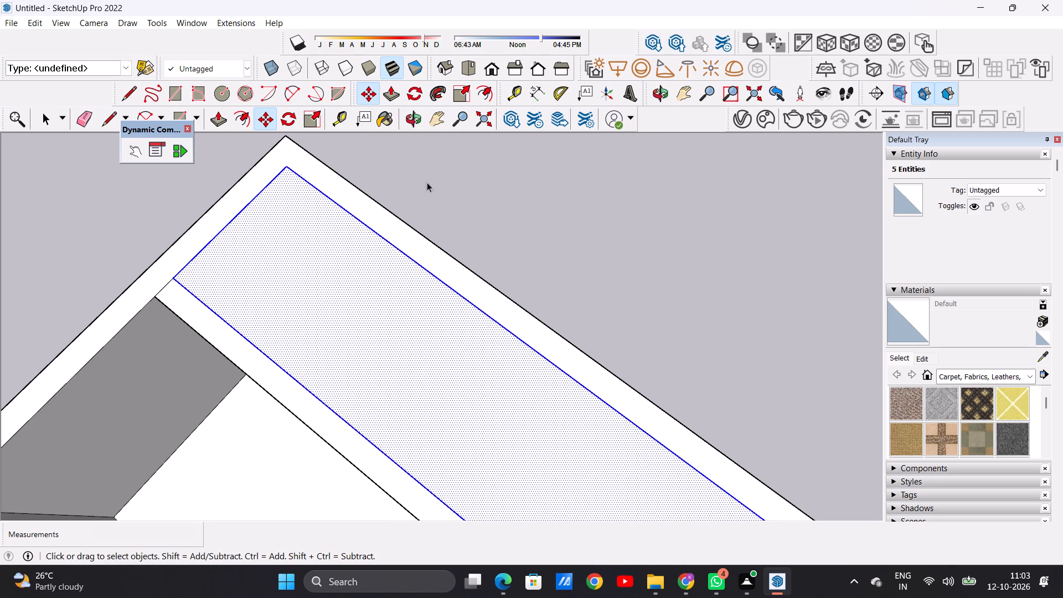
left_click(506, 189)
Push/Pull the copied face at the wall tops up about 8 1/8" to form a roof slab behind the cross wall.
scroll(343, 283, "down", 16)
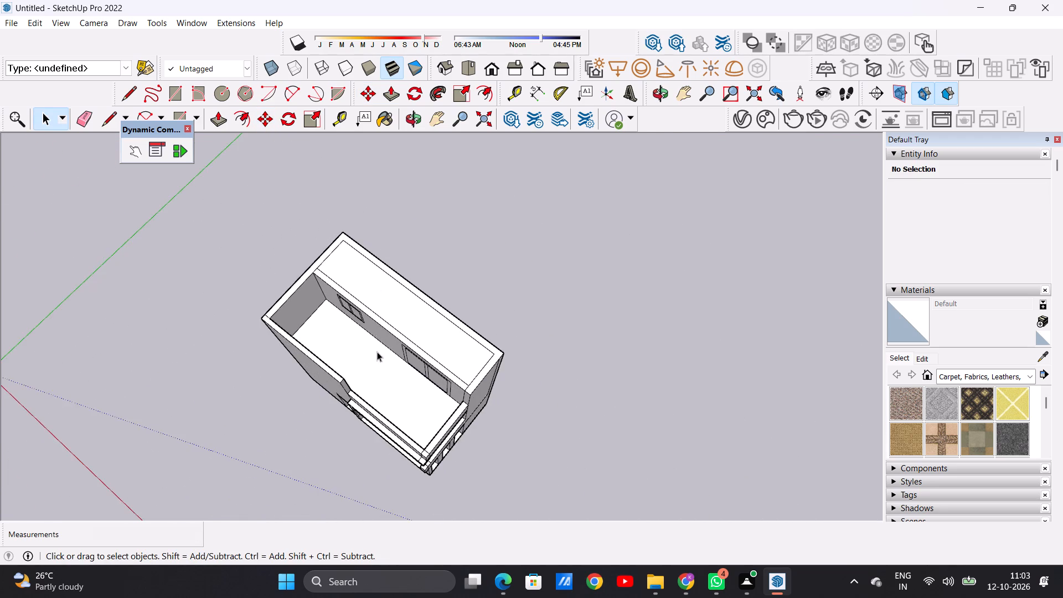
middle_click_drag(377, 352, 403, 249)
scroll(420, 281, "up", 6)
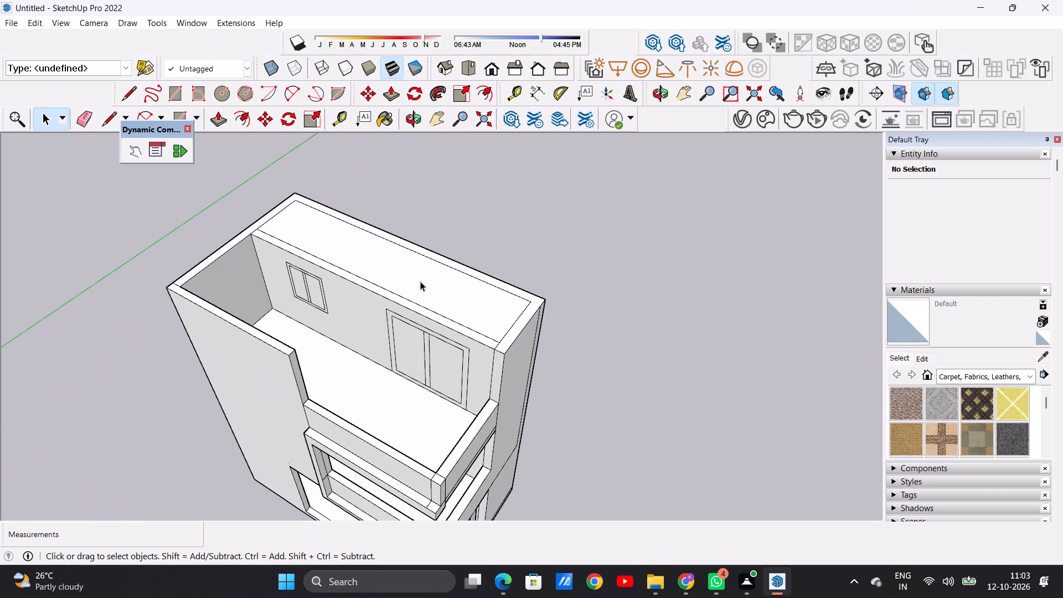
key("p")
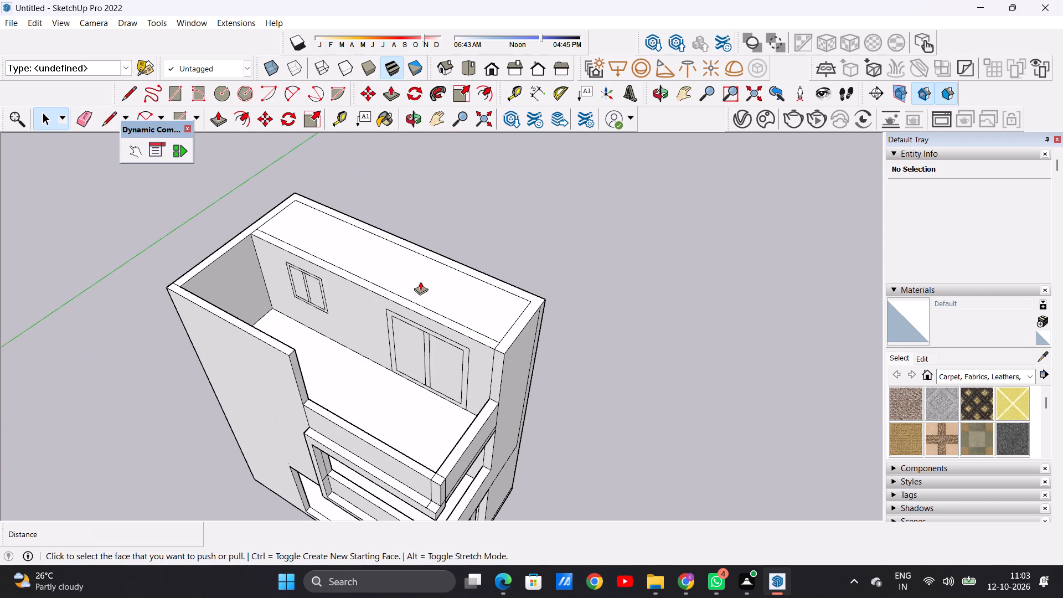
scroll(460, 307, "up", 7)
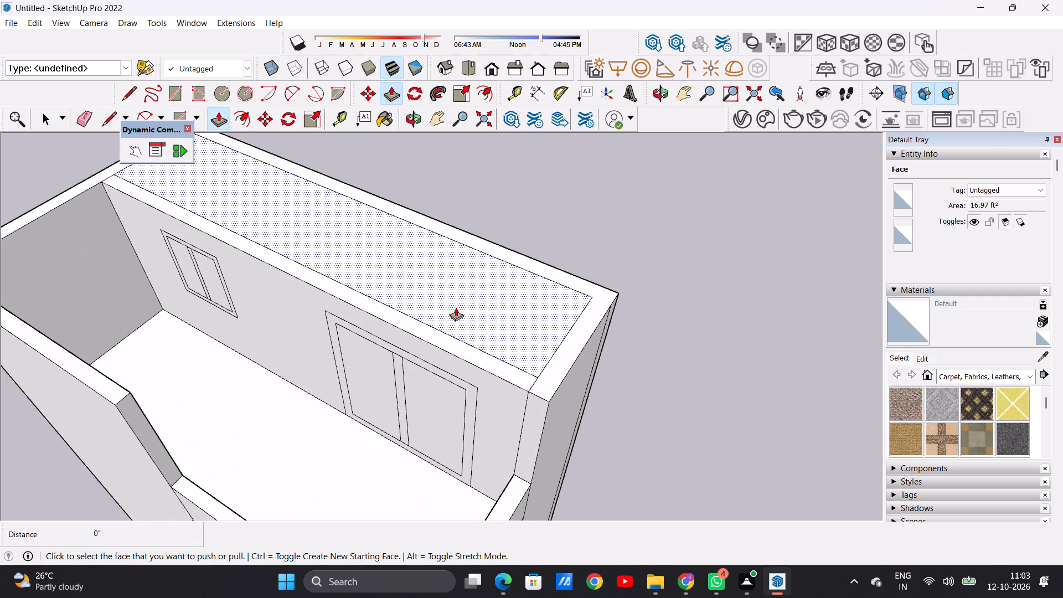
left_click(456, 308)
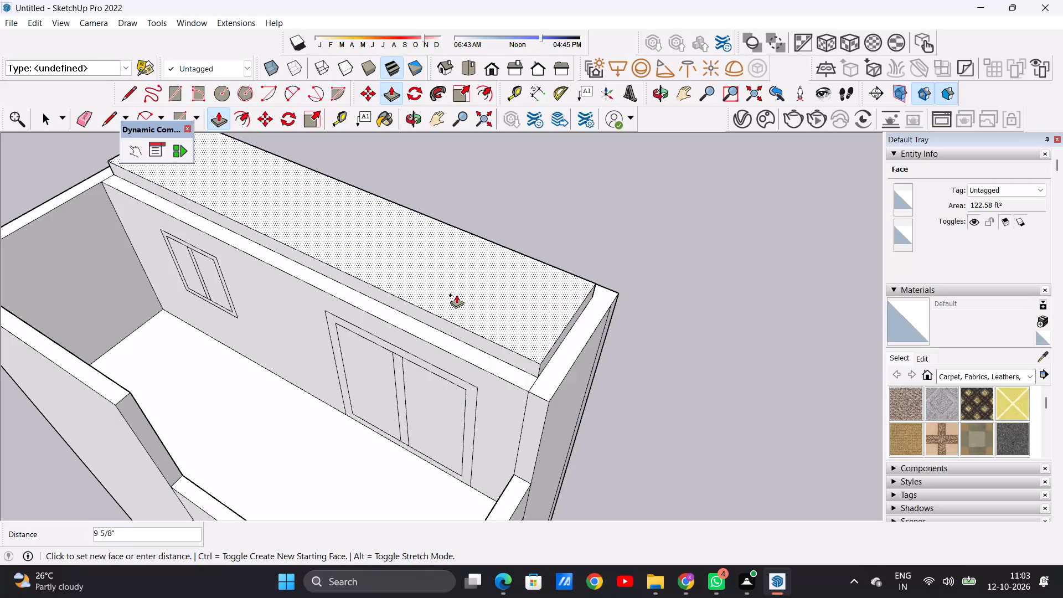
left_click(456, 297)
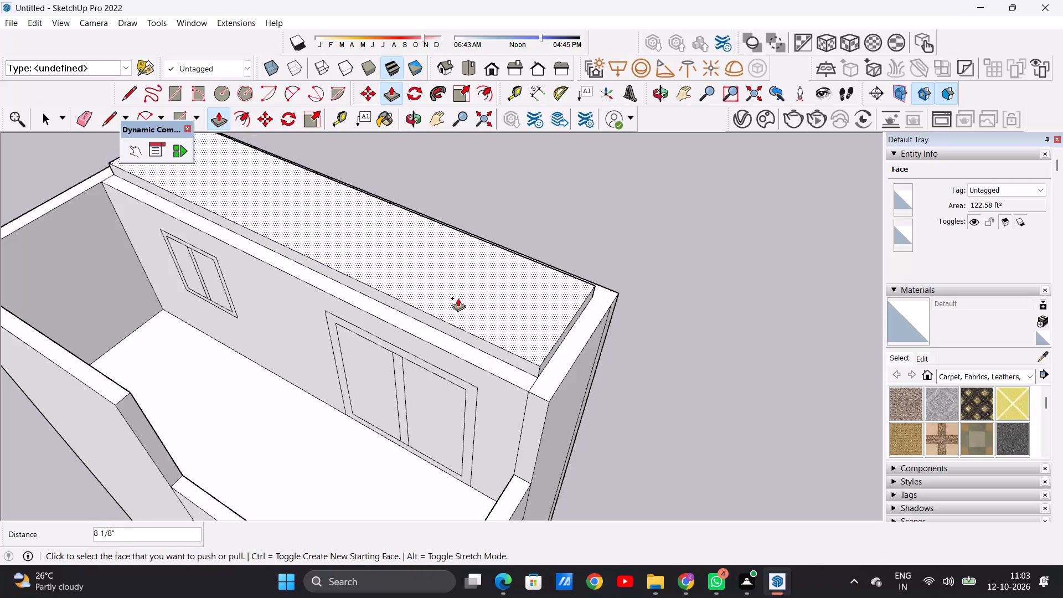
key("space")
Examine the new roof slab above the cross wall and the open terrace from the front and from above.
scroll(434, 396, "down", 6)
middle_click_drag(443, 406, 511, 264)
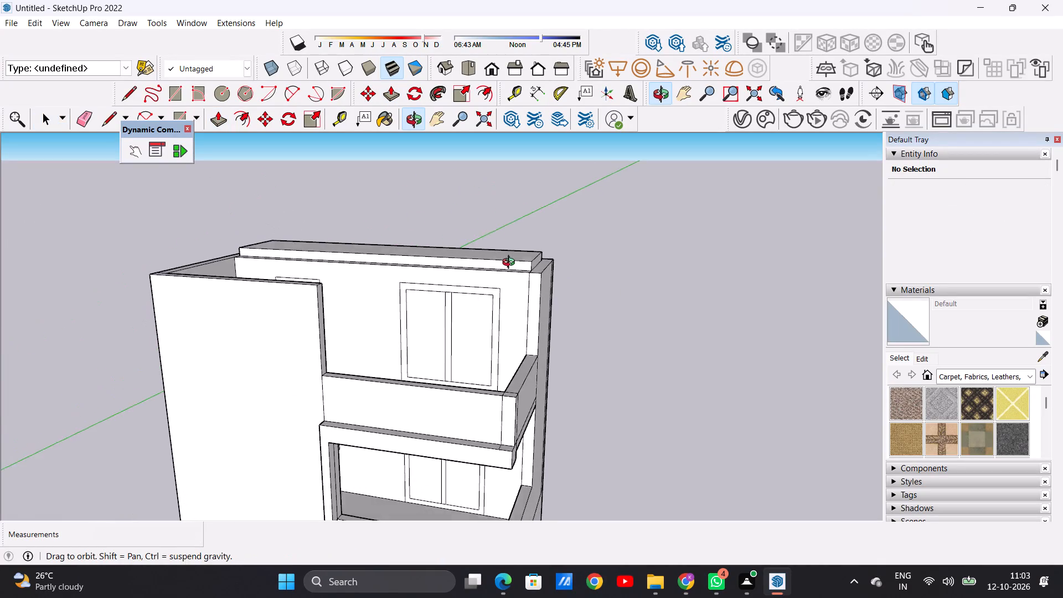
middle_click_drag(511, 264, 510, 257)
scroll(510, 257, "up", 8)
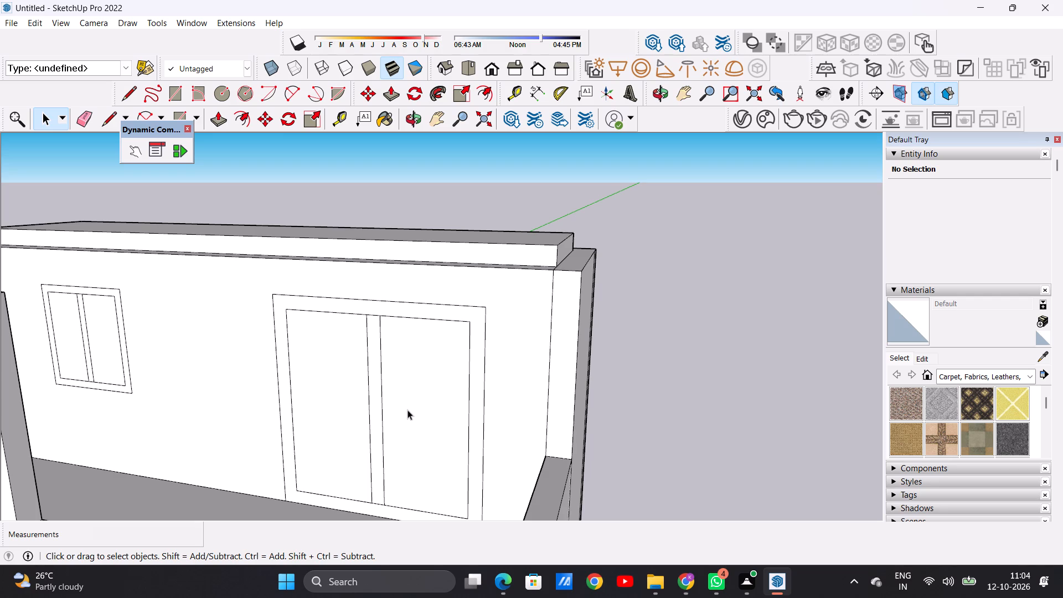
scroll(393, 442, "down", 5)
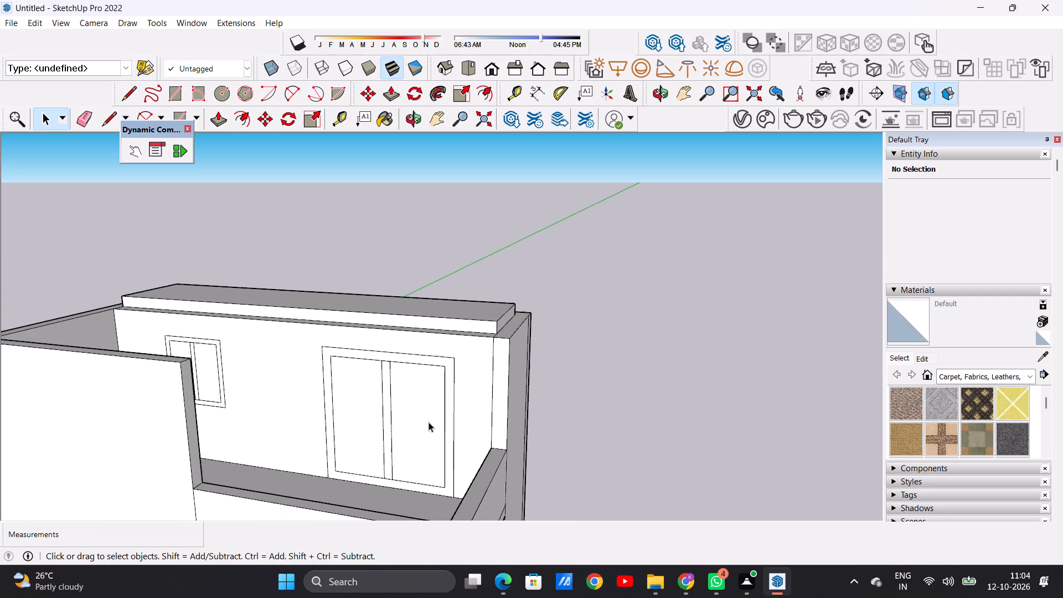
scroll(429, 422, "down", 1)
middle_click_drag(475, 412, 349, 462)
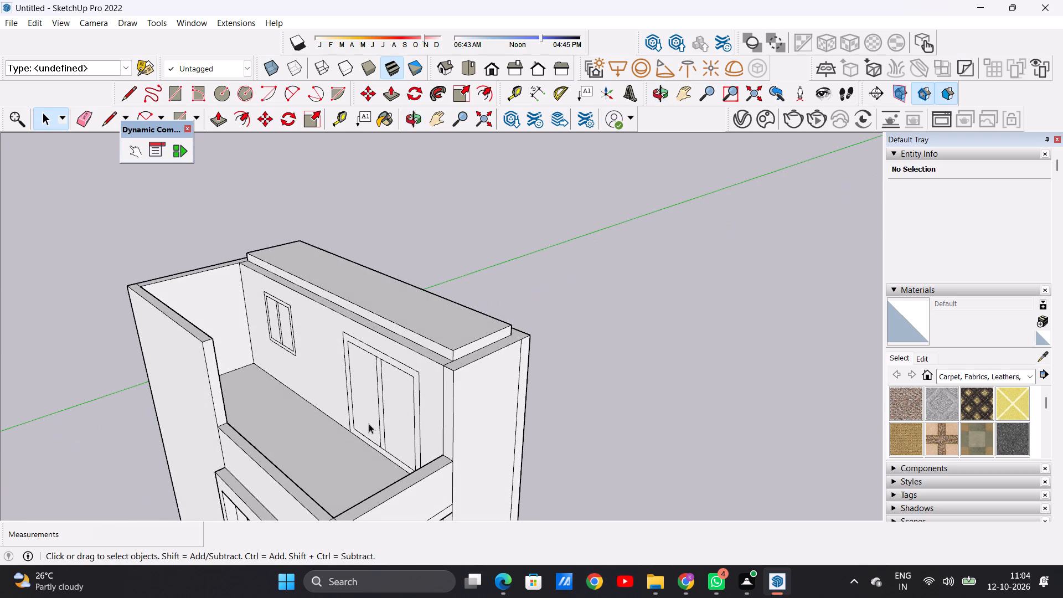
scroll(421, 363, "up", 1)
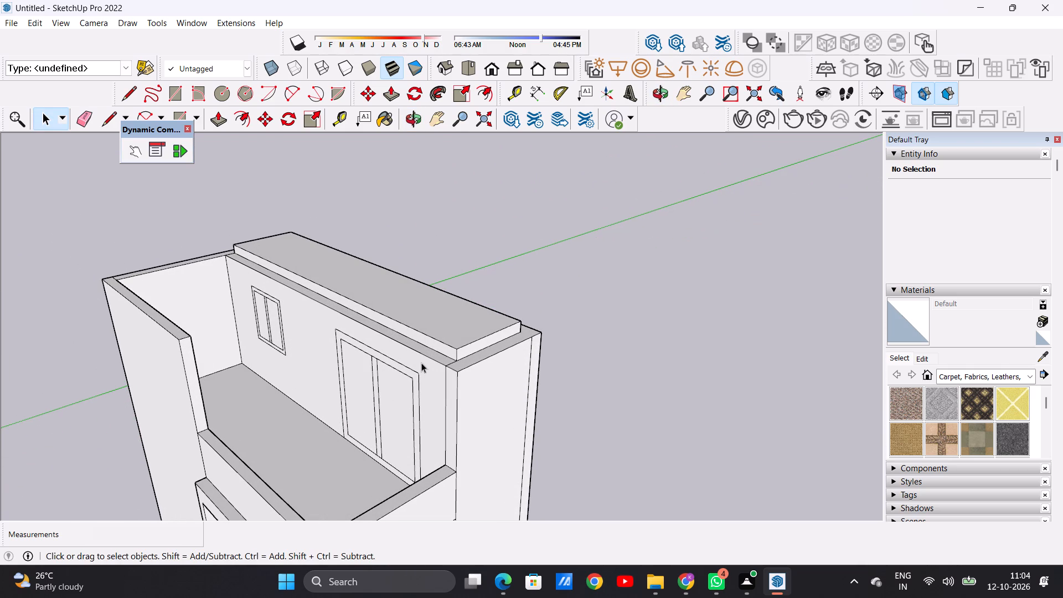
scroll(409, 386, "down", 12)
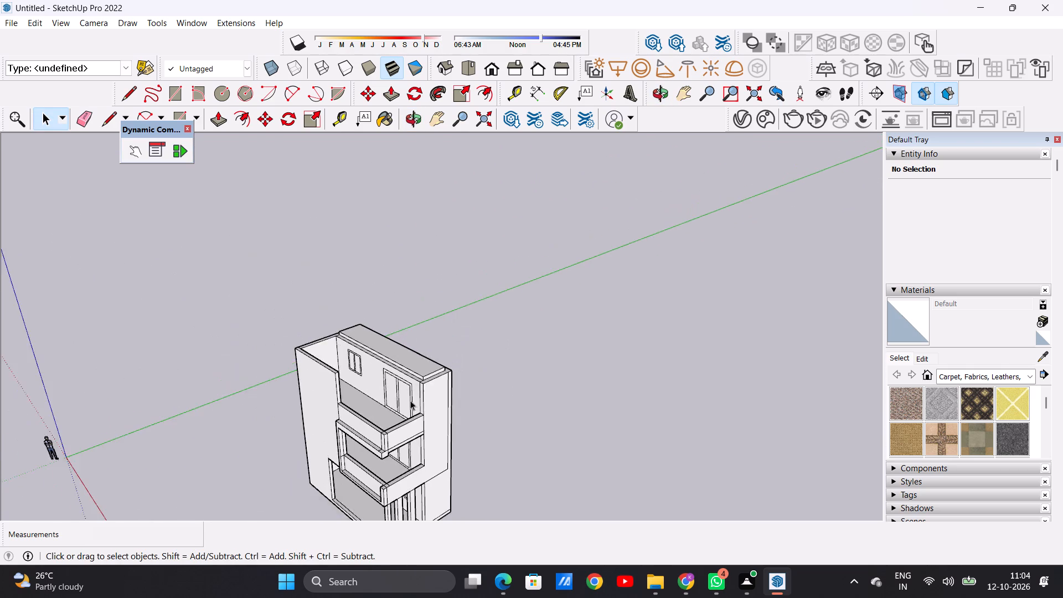
middle_click_drag(406, 408, 465, 425)
scroll(439, 391, "up", 8)
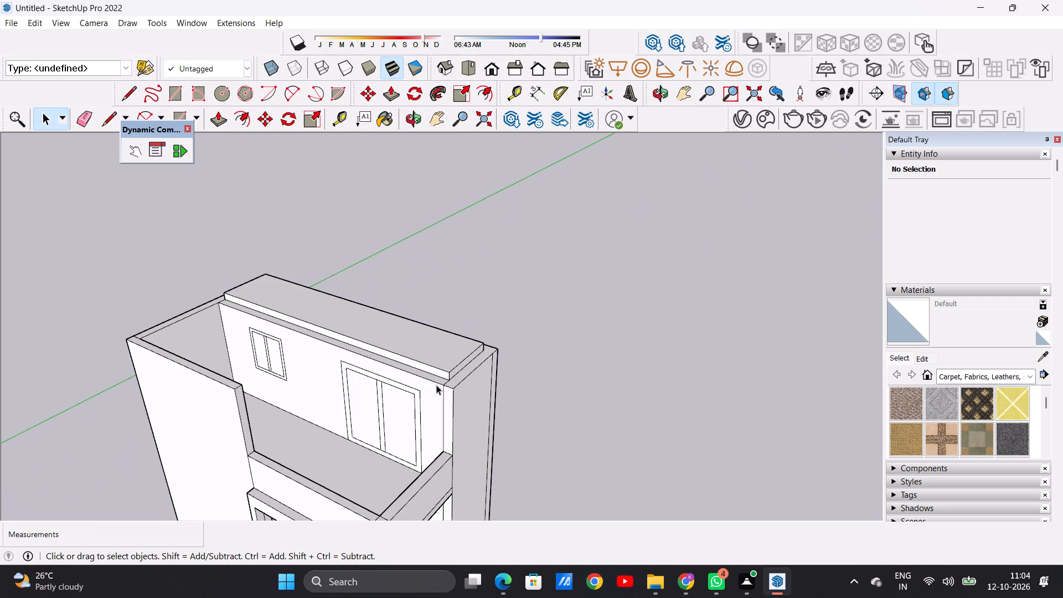
scroll(430, 380, "down", 5)
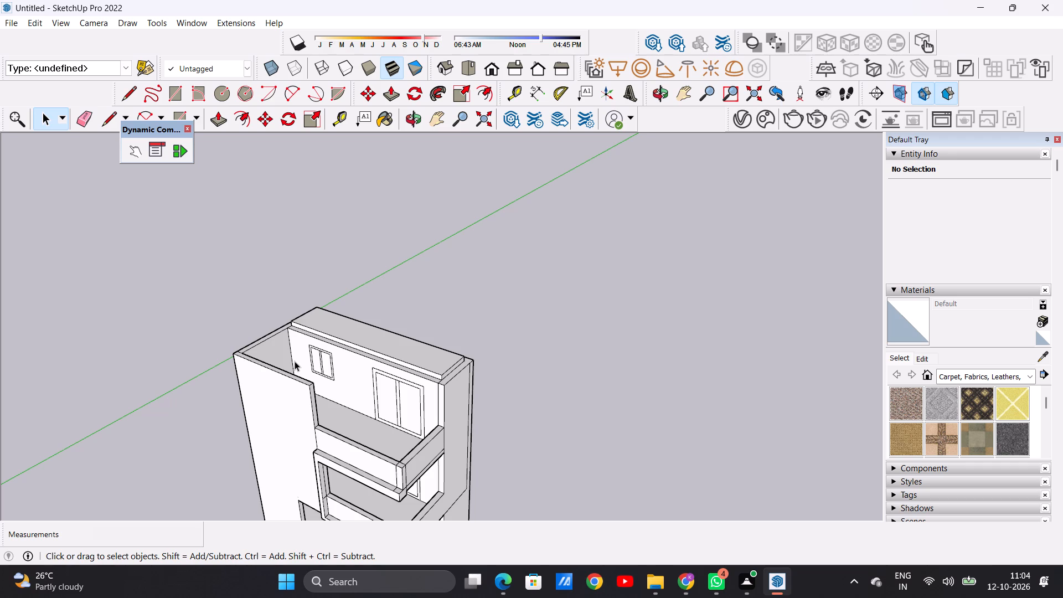
scroll(295, 361, "down", 3)
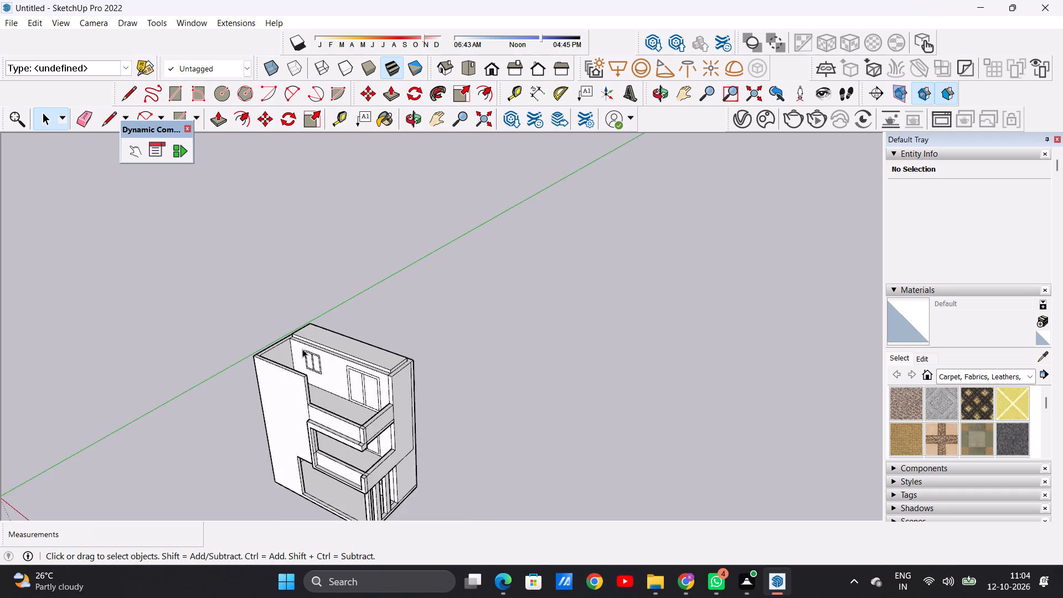
scroll(302, 349, "down", 5)
Extend the roof slab's front edge face forward about 8' 7 7/8" over the terrace, to the front parapet's inner corner.
scroll(341, 358, "up", 12)
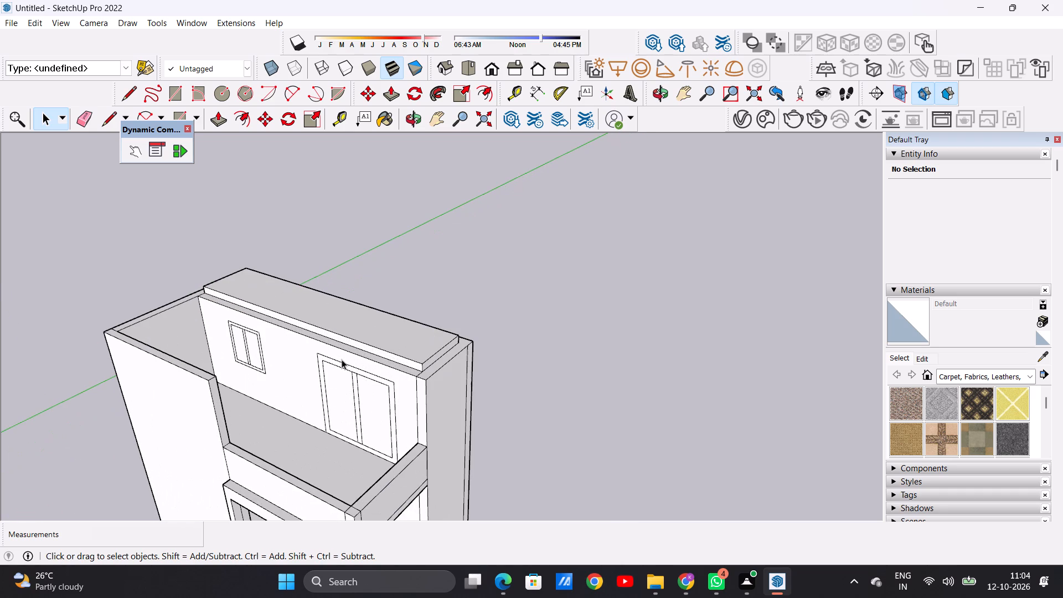
key("p")
scroll(379, 363, "up", 10)
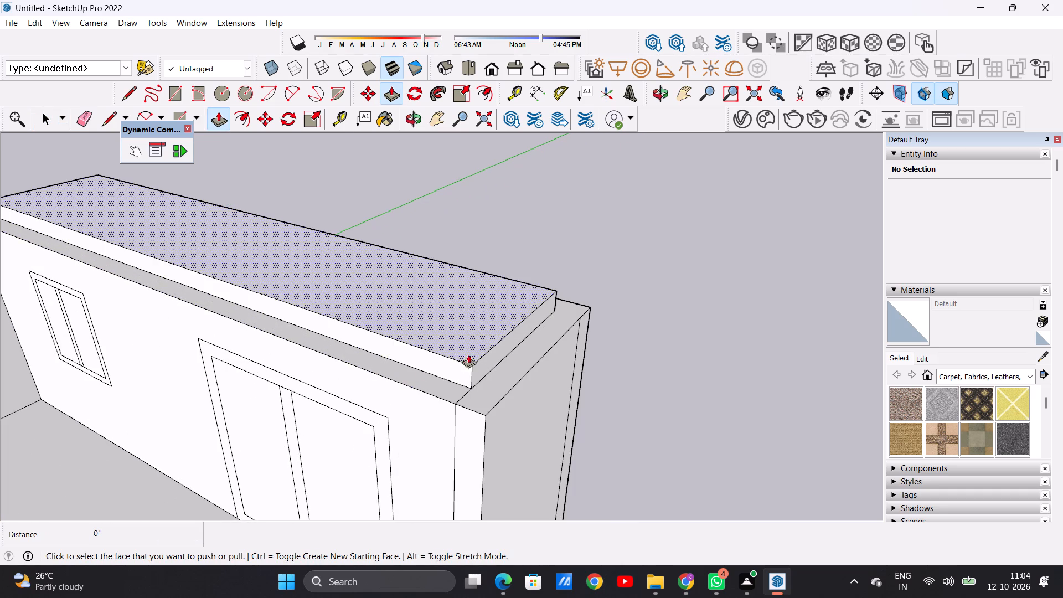
left_click(456, 364)
scroll(409, 369, "down", 17)
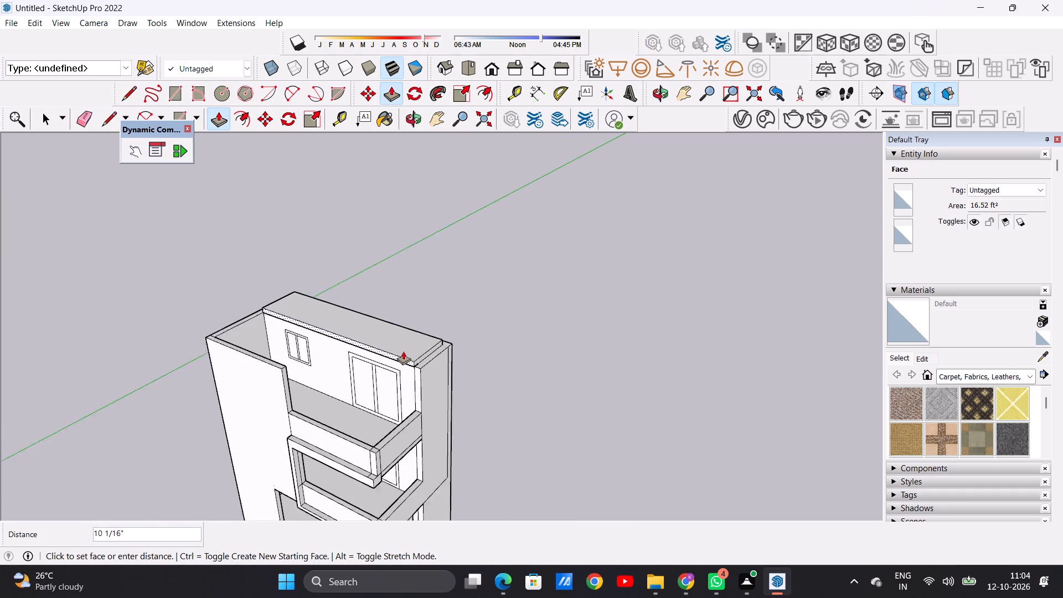
scroll(384, 429, "up", 9)
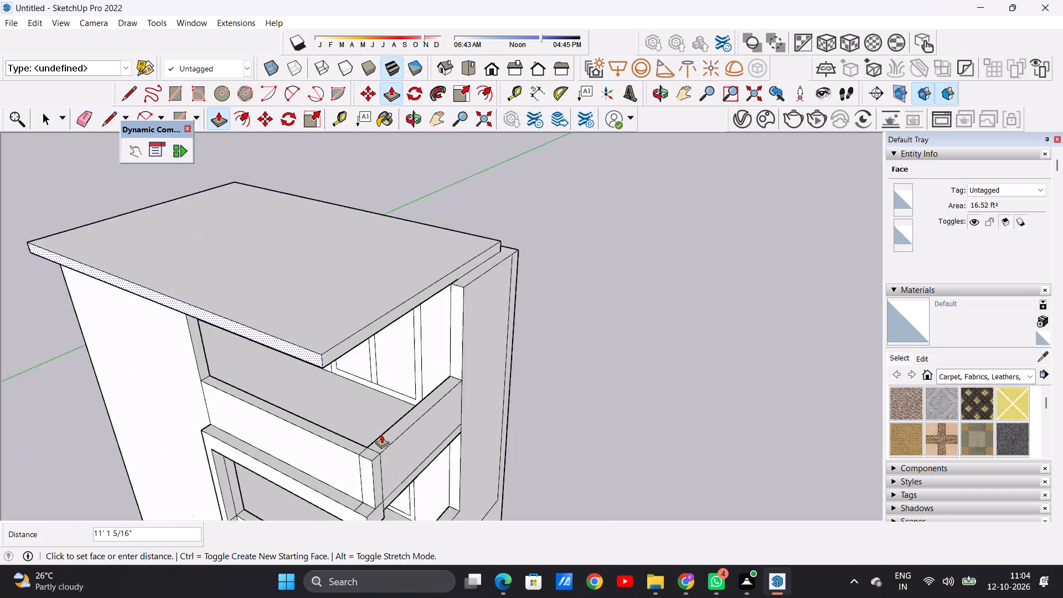
scroll(381, 435, "up", 9)
left_click(345, 462)
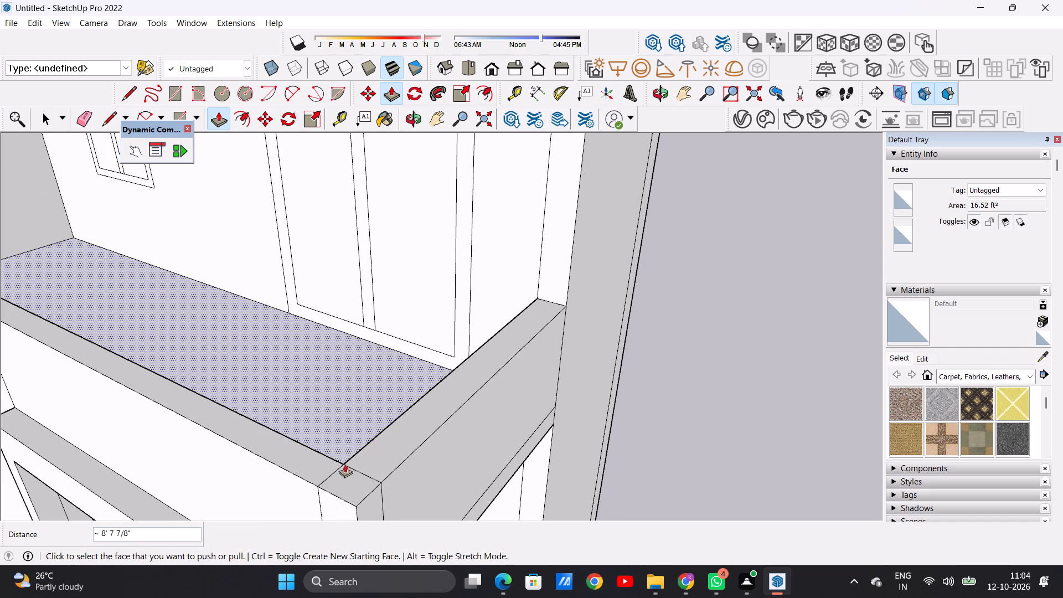
key("space")
Examine the extended roof slab over the terrace, its front corner and its junctions with the side walls from several angles.
scroll(322, 473, "down", 12)
scroll(334, 452, "up", 1)
scroll(334, 451, "down", 3)
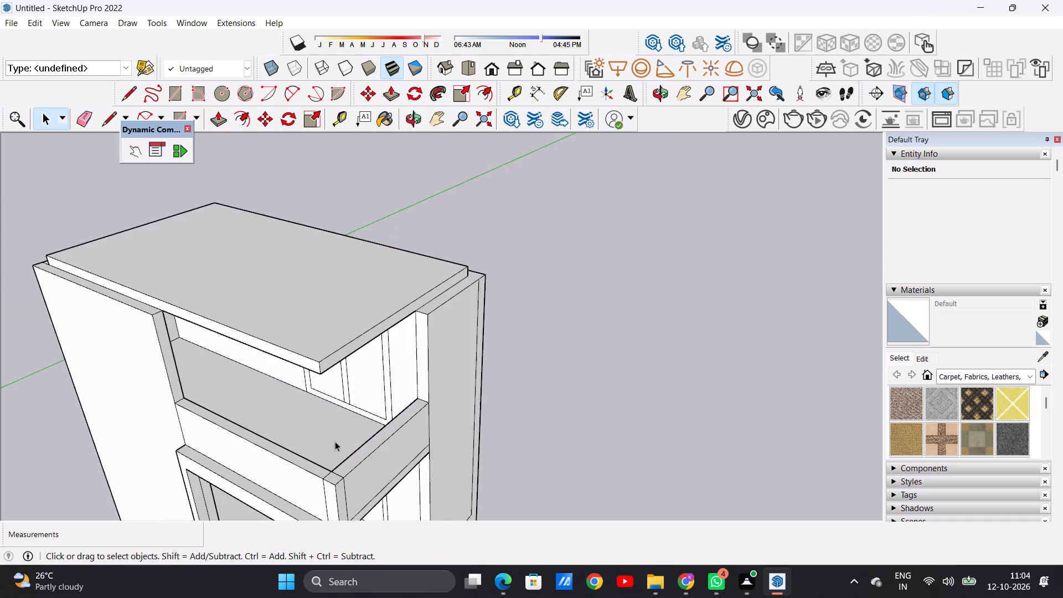
middle_click_drag(257, 408, 301, 430)
scroll(196, 371, "up", 7)
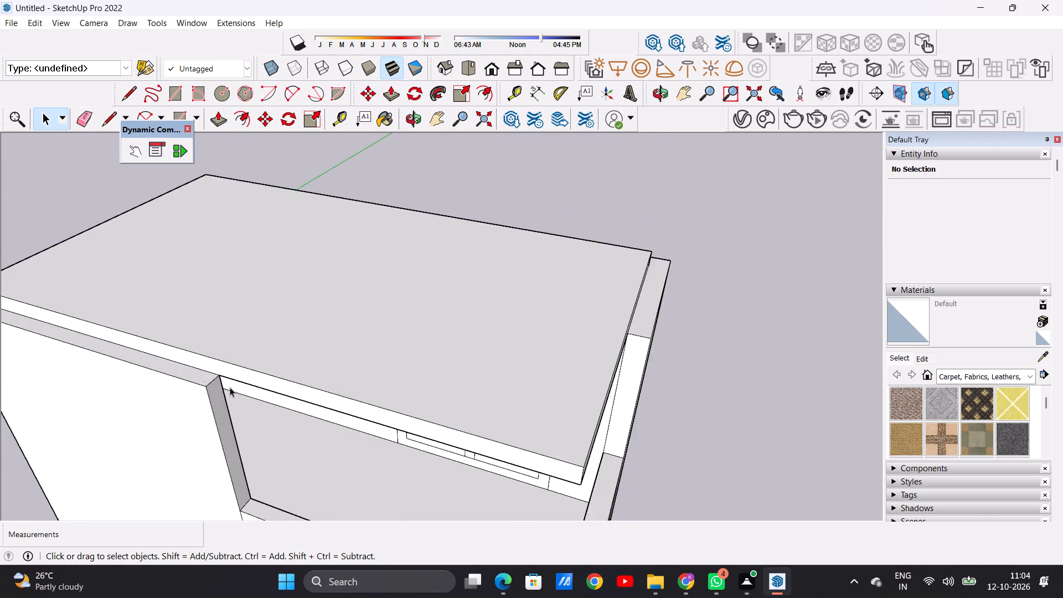
scroll(262, 396, "down", 10)
middle_click_drag(389, 440, 385, 364)
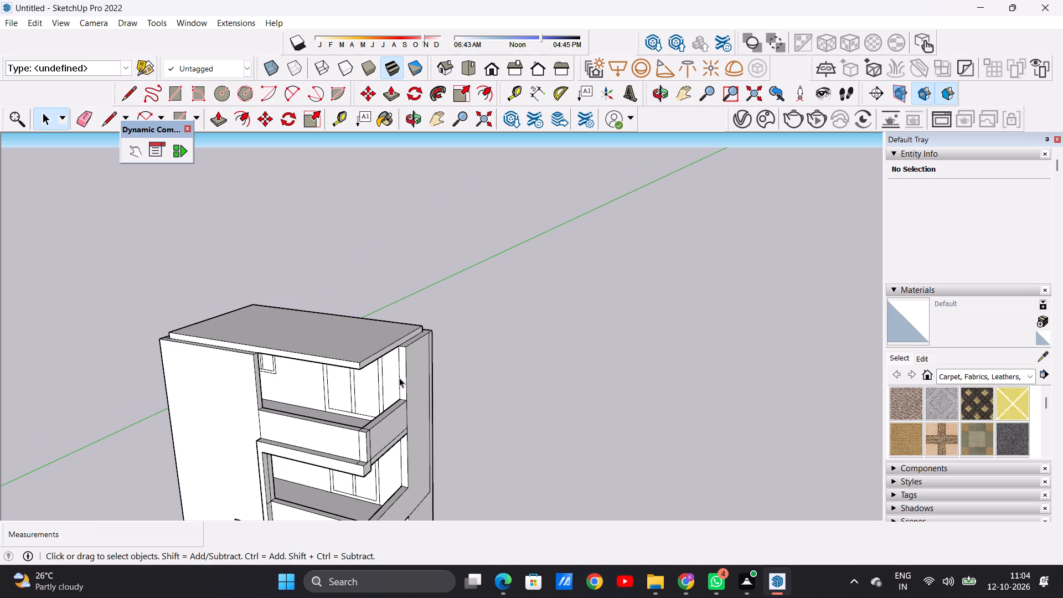
scroll(413, 370, "down", 3)
middle_click_drag(405, 393, 309, 460)
scroll(360, 368, "up", 10)
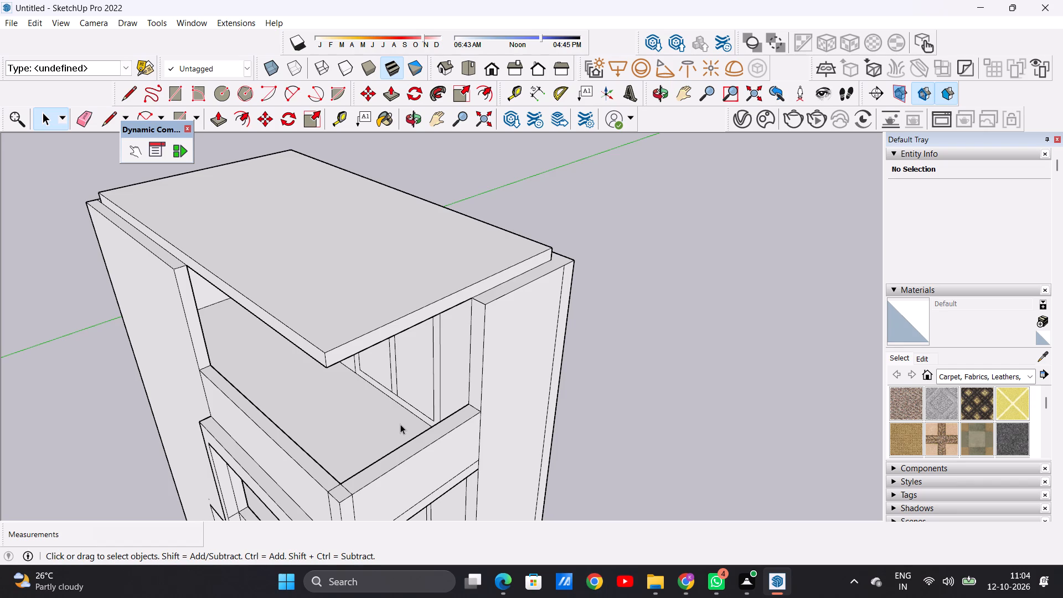
scroll(400, 424, "down", 7)
scroll(390, 377, "up", 8)
middle_click_drag(385, 393, 379, 382)
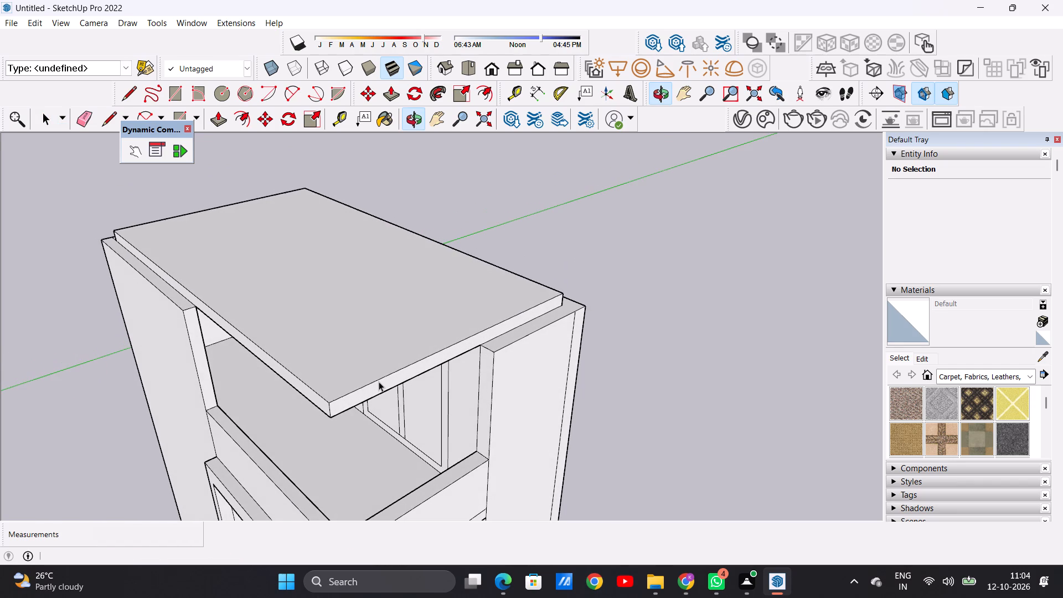
middle_click_drag(379, 382, 379, 382)
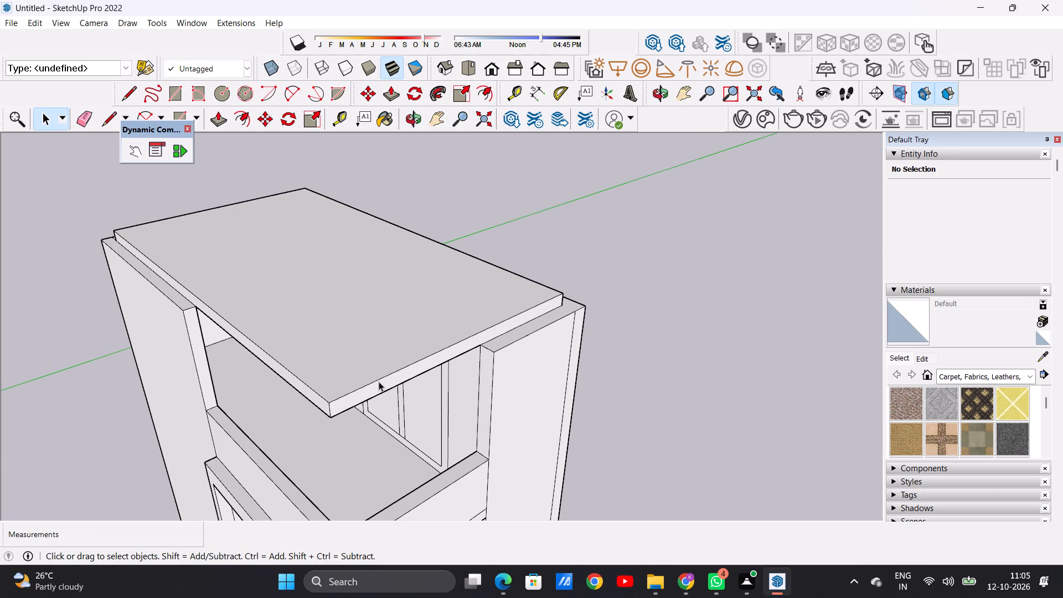
scroll(395, 395, "down", 5)
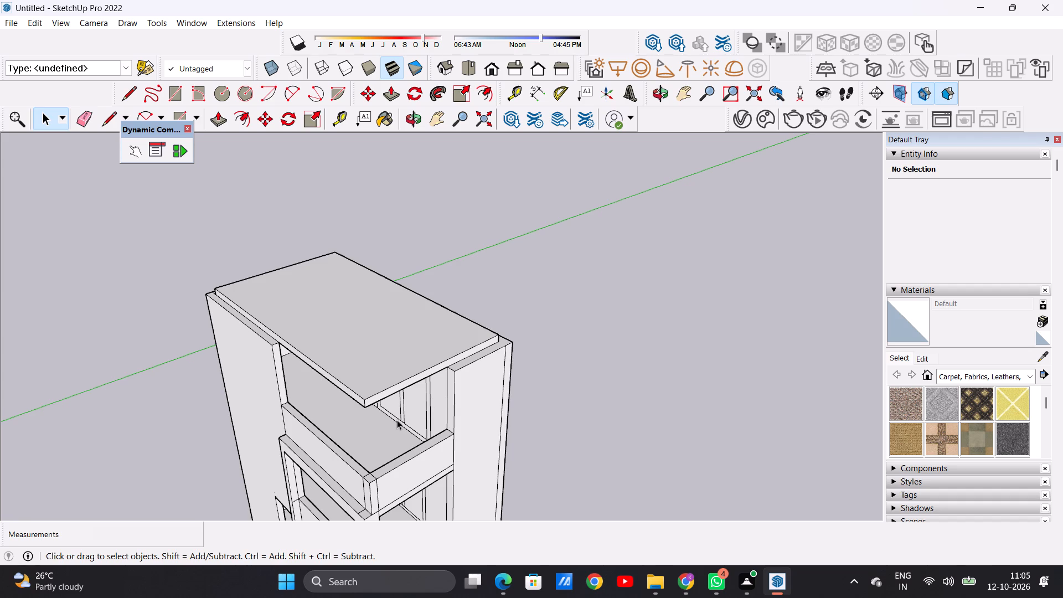
middle_click_drag(395, 418, 411, 361)
scroll(392, 333, "up", 5)
middle_click_drag(400, 331, 414, 416)
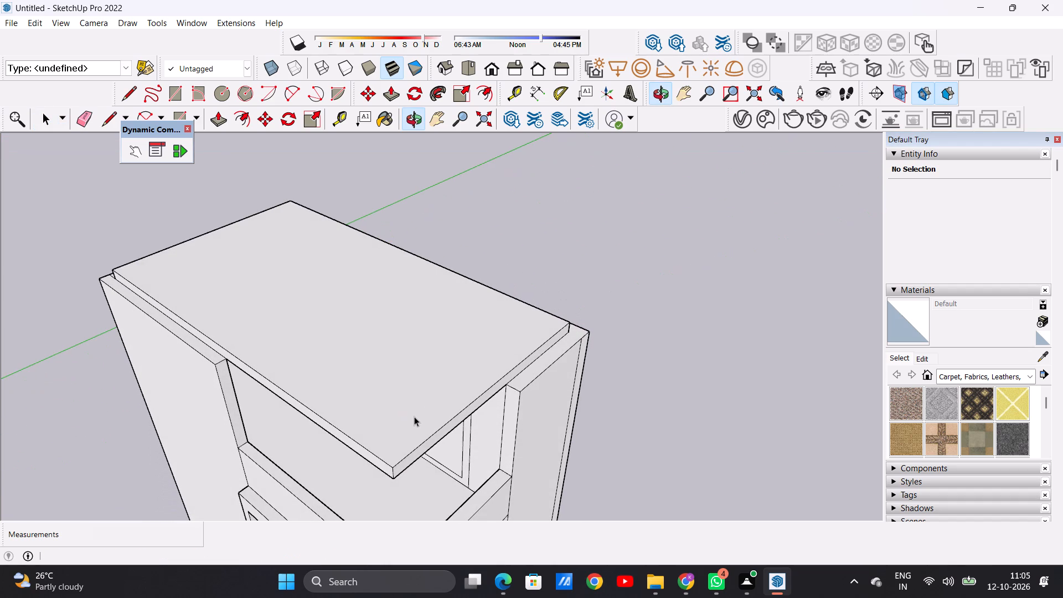
Push/Pull the small ledge face at the terrace's front corner up about 10' 7/16" to the roof slab's top, forming a corner column.
scroll(451, 416, "down", 8)
scroll(497, 384, "up", 6)
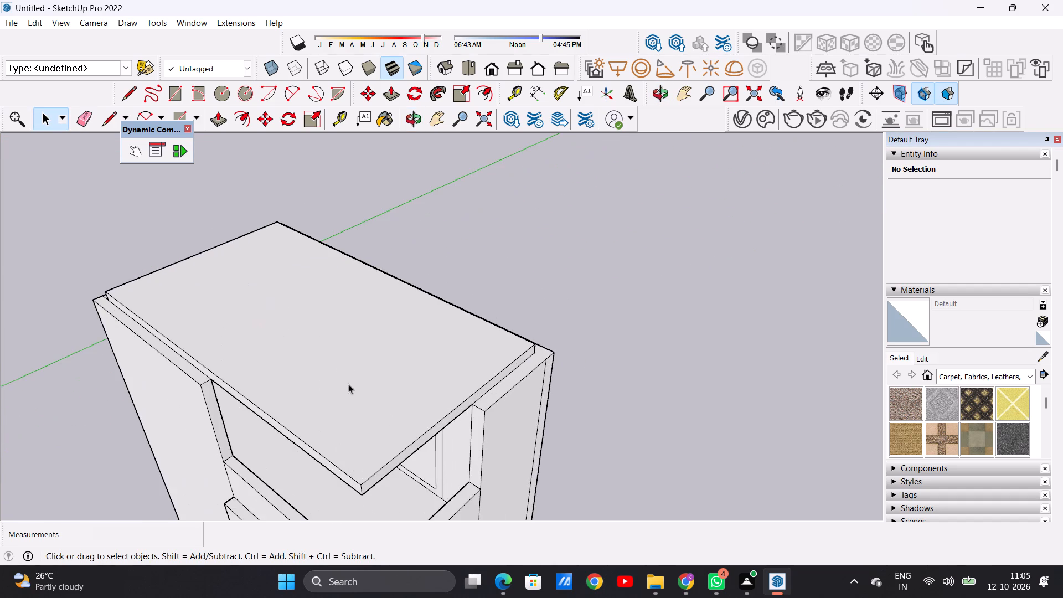
middle_click_drag(349, 387, 469, 395)
scroll(478, 390, "down", 11)
scroll(484, 415, "up", 8)
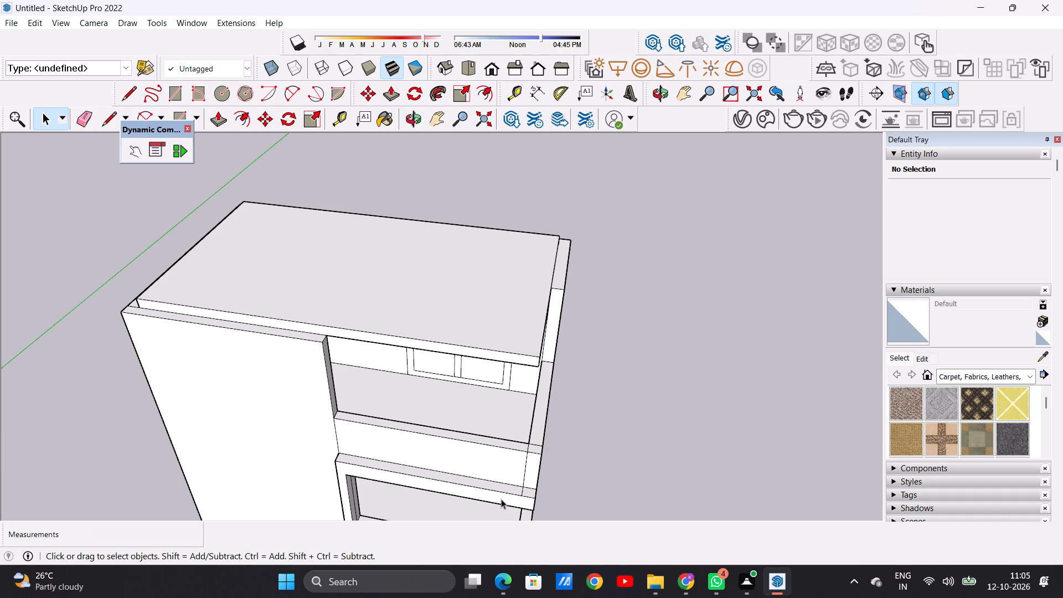
key("p")
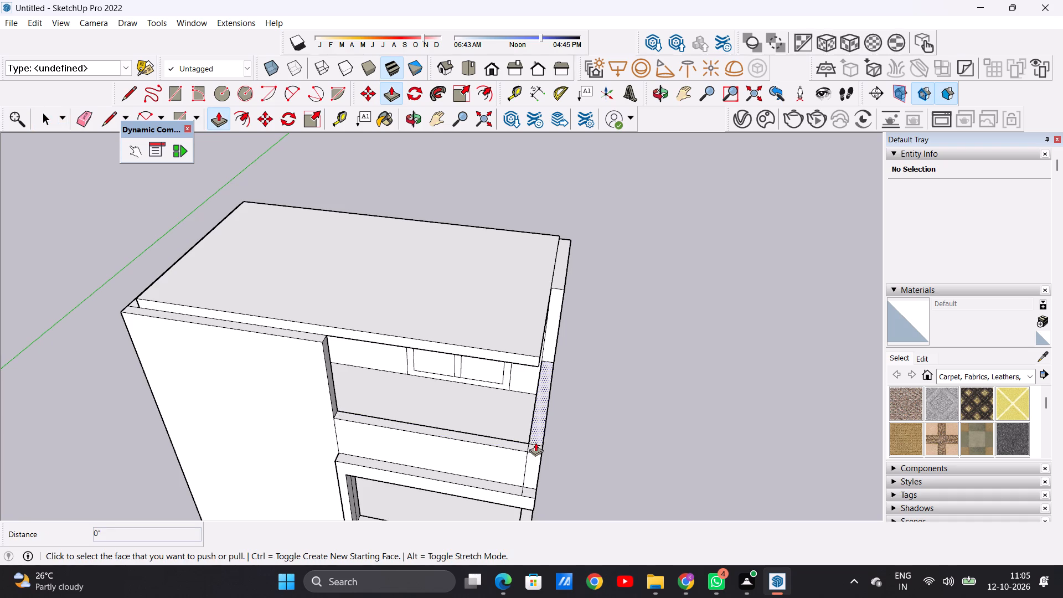
scroll(546, 433, "up", 10)
scroll(527, 432, "down", 4)
scroll(527, 429, "up", 1)
scroll(528, 425, "down", 3)
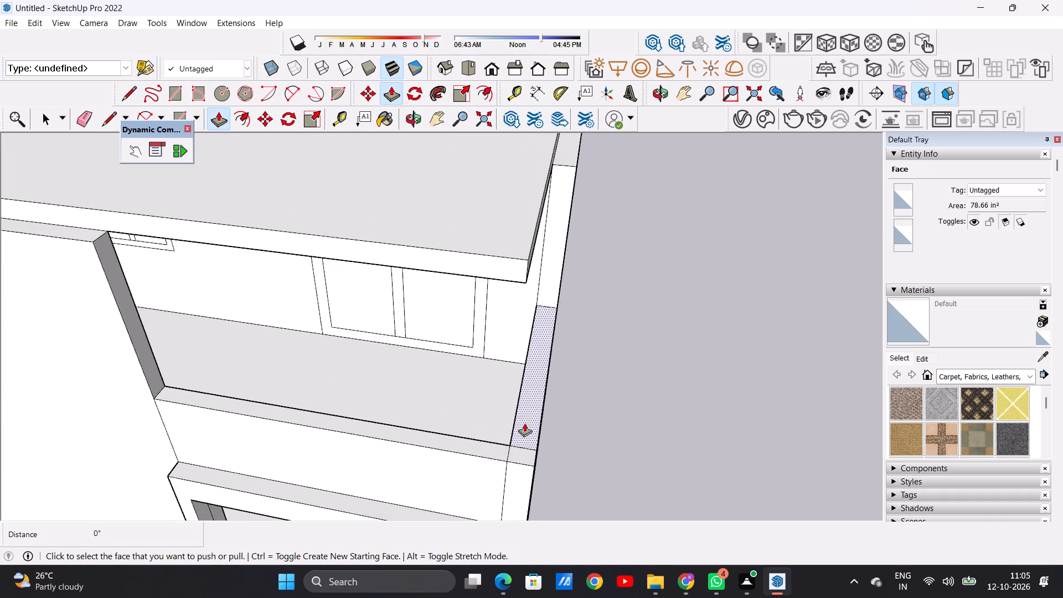
scroll(524, 423, "down", 5)
scroll(519, 494, "up", 6)
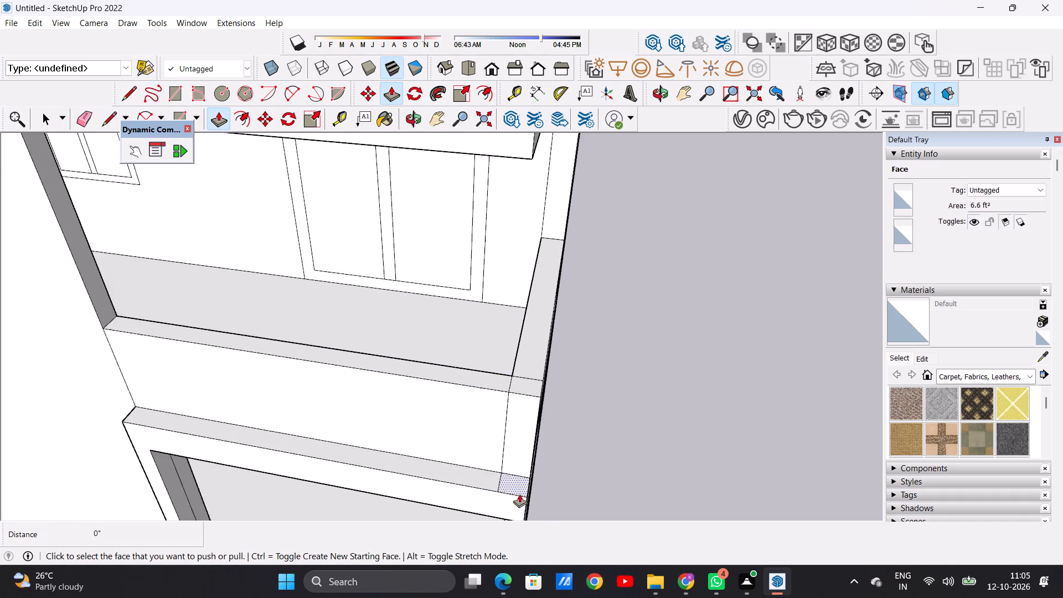
scroll(519, 494, "up", 8)
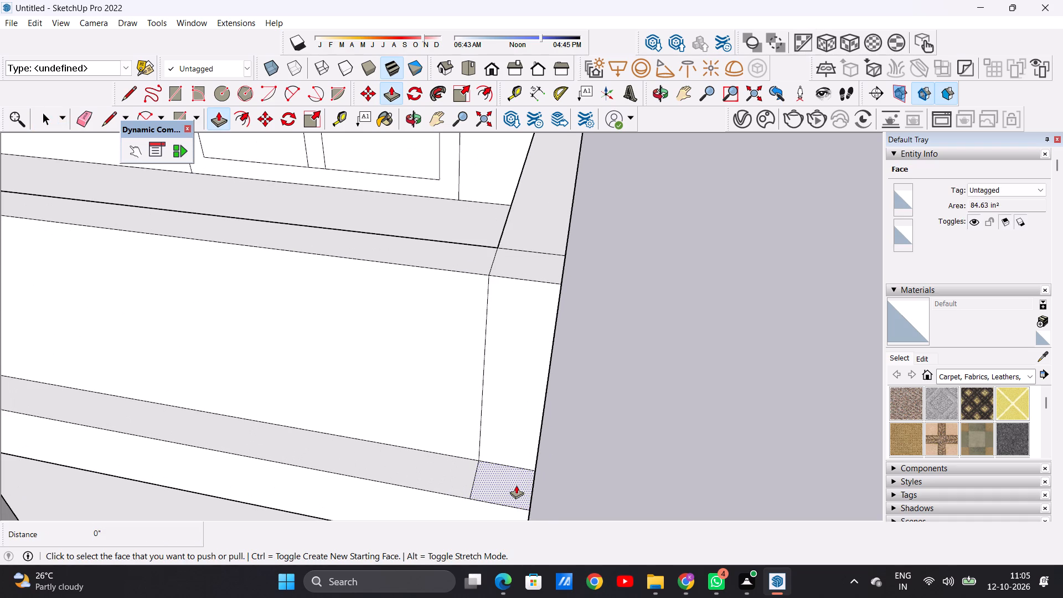
left_click(516, 485)
scroll(528, 452, "down", 16)
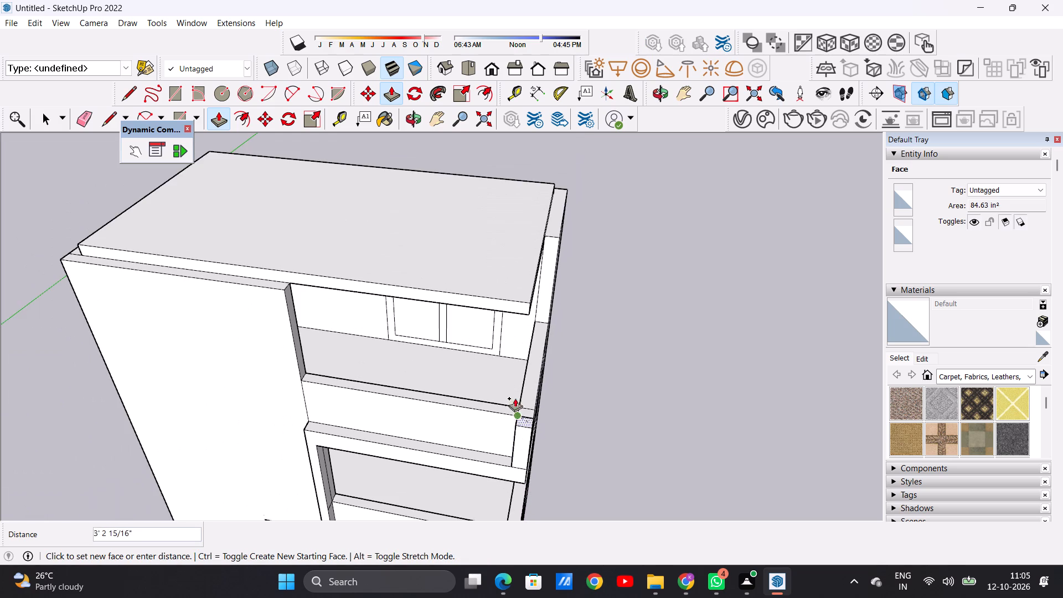
scroll(549, 324, "up", 9)
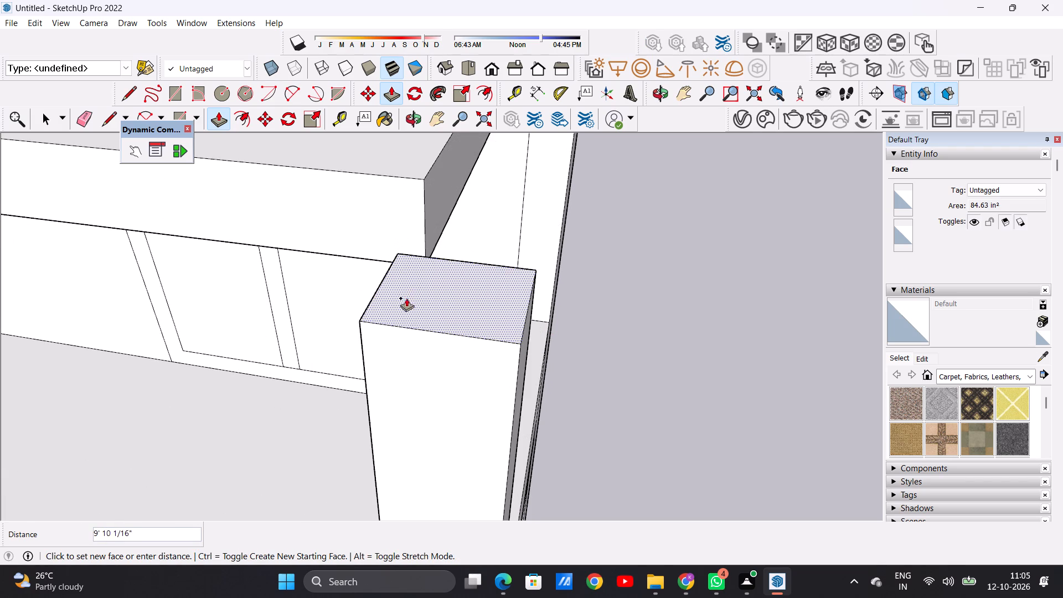
middle_click_drag(338, 303, 448, 329)
scroll(451, 311, "down", 12)
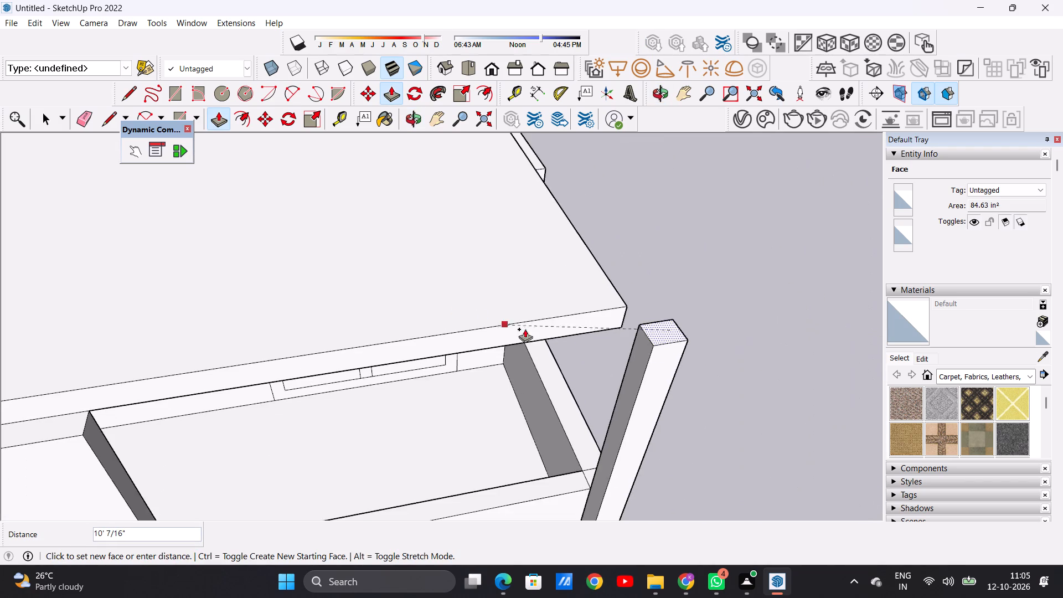
scroll(597, 332, "up", 9)
scroll(631, 317, "down", 6)
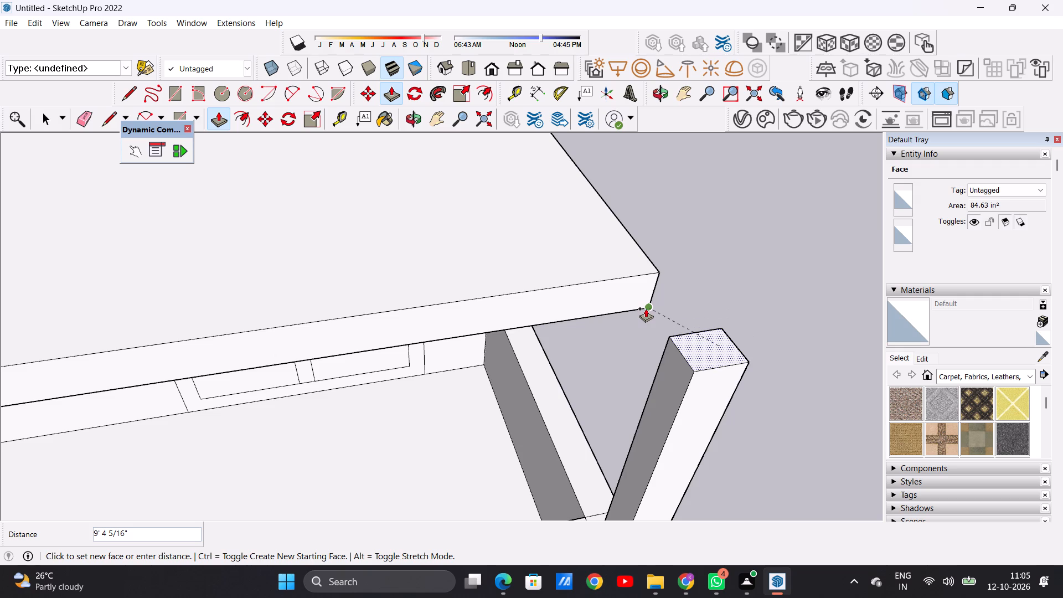
left_click(659, 276)
key("space")
Examine the new corner column, its gap to the roof slab and its relation to the parapets from several angles.
scroll(538, 398, "down", 2)
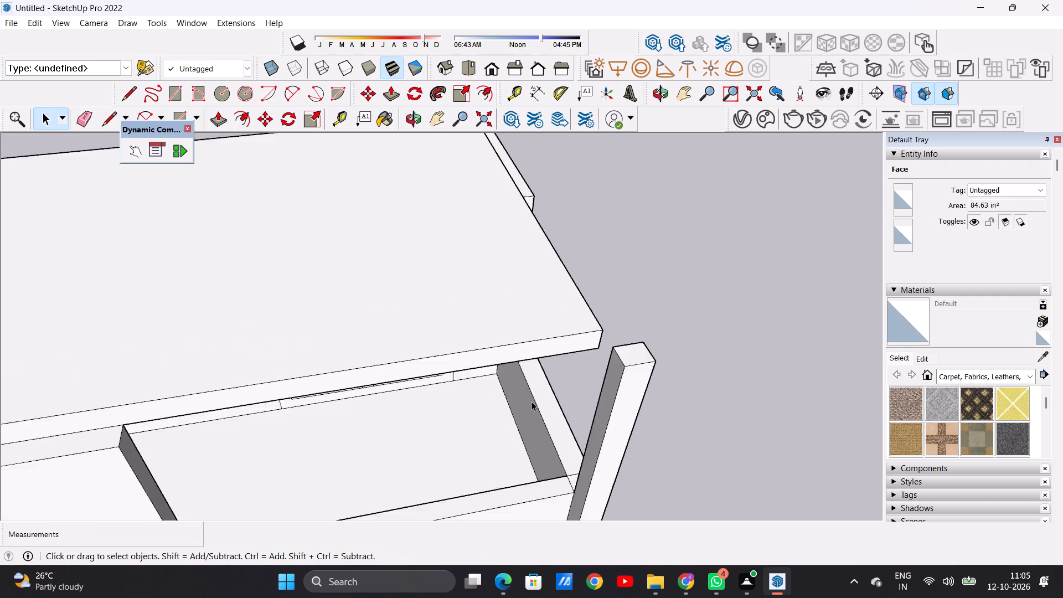
scroll(531, 401, "down", 12)
middle_click_drag(557, 419, 518, 306)
scroll(538, 301, "up", 5)
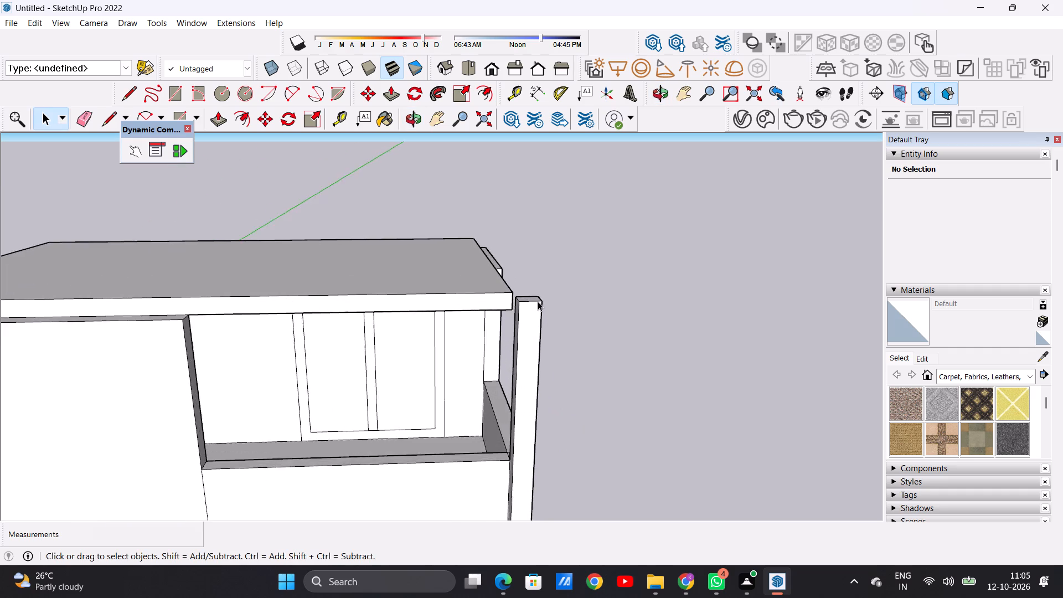
scroll(538, 301, "up", 14)
scroll(528, 311, "down", 10)
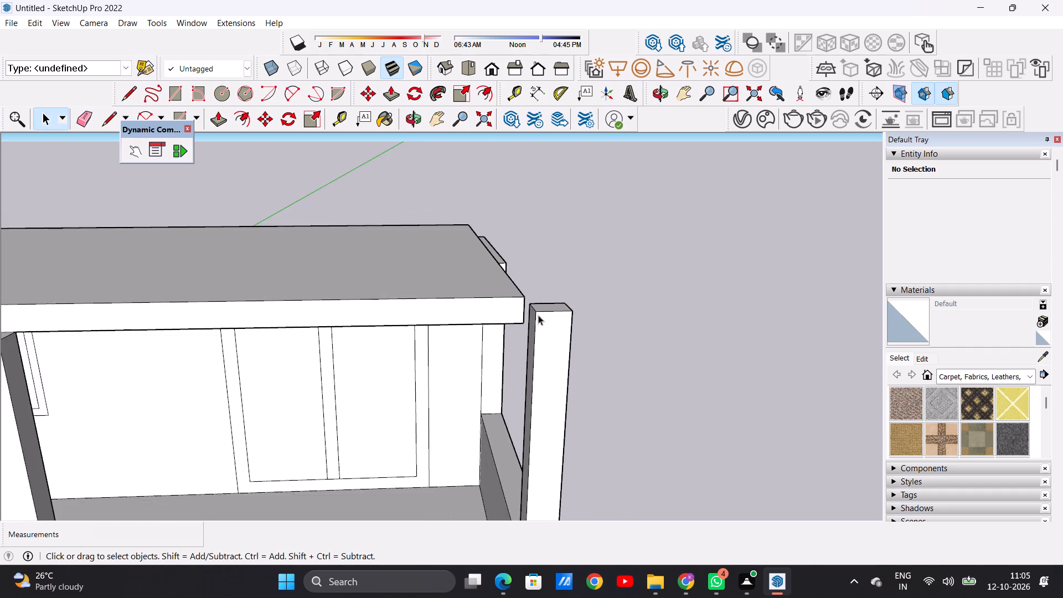
middle_click_drag(545, 319, 497, 312)
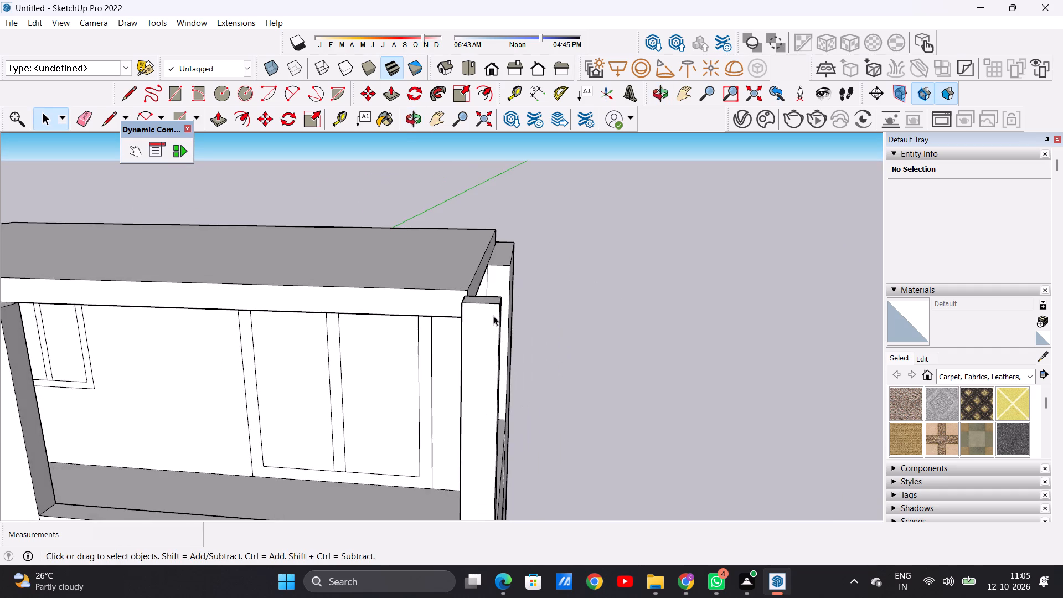
scroll(496, 319, "down", 12)
middle_click_drag(473, 394, 472, 349)
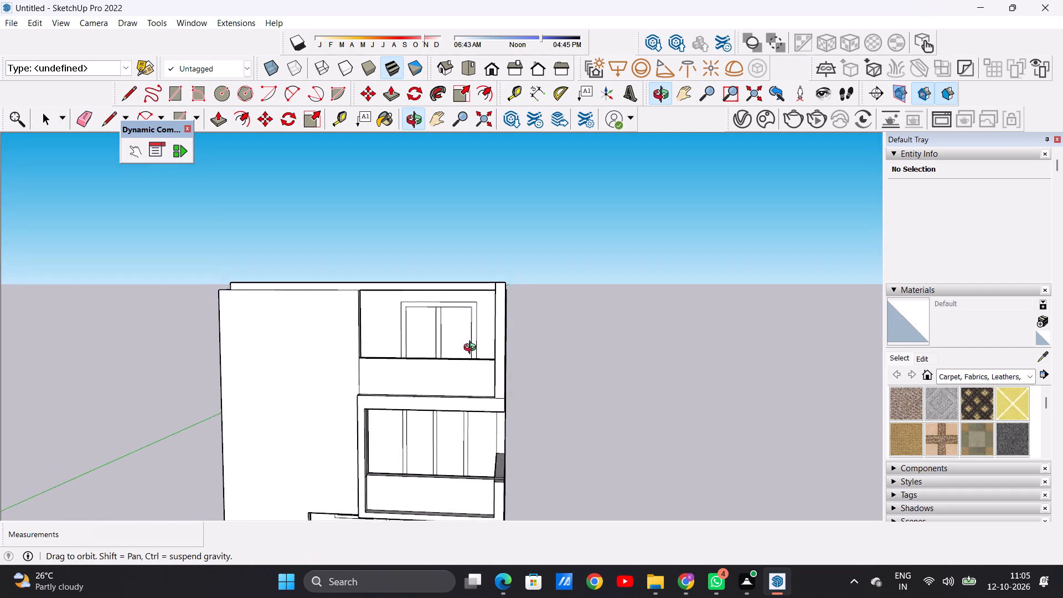
middle_click_drag(472, 349, 406, 409)
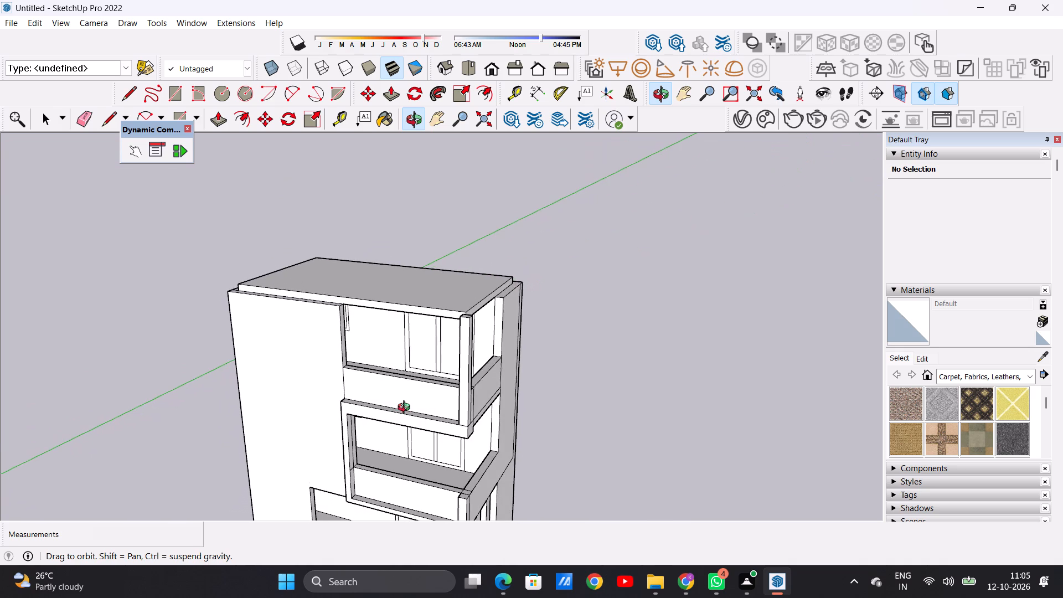
middle_click_drag(406, 409, 343, 419)
scroll(458, 354, "up", 6)
middle_click_drag(515, 398, 448, 393)
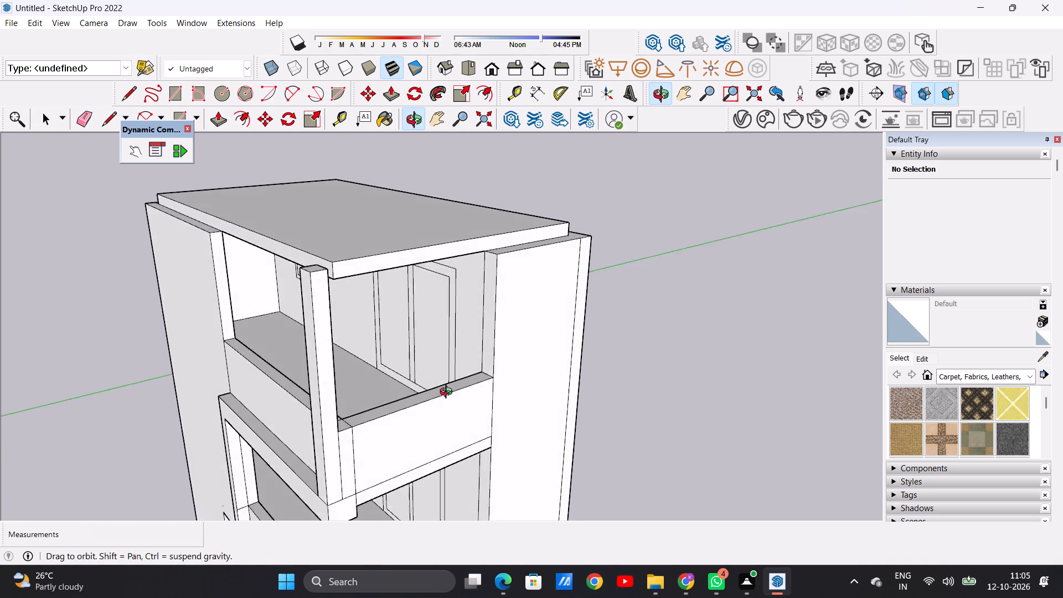
middle_click_drag(448, 393, 406, 409)
scroll(292, 296, "up", 5)
middle_click_drag(274, 324, 308, 347)
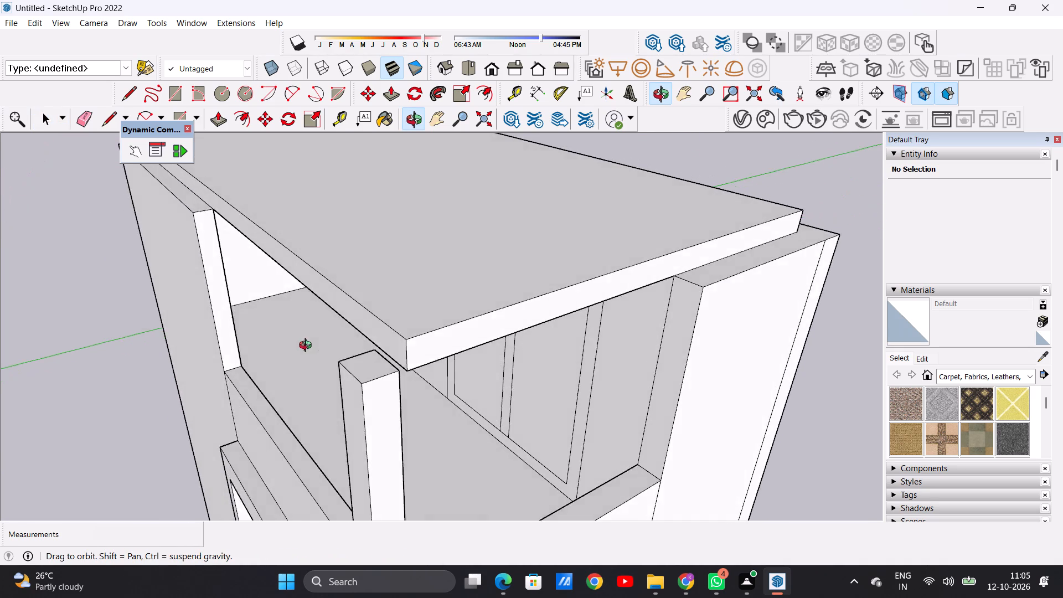
middle_click_drag(308, 347, 339, 362)
Push/Pull the top of the solid wall beside the terrace opening up 8 1/8", flush with the roof slab's top.
scroll(336, 336, "down", 10)
scroll(324, 314, "up", 7)
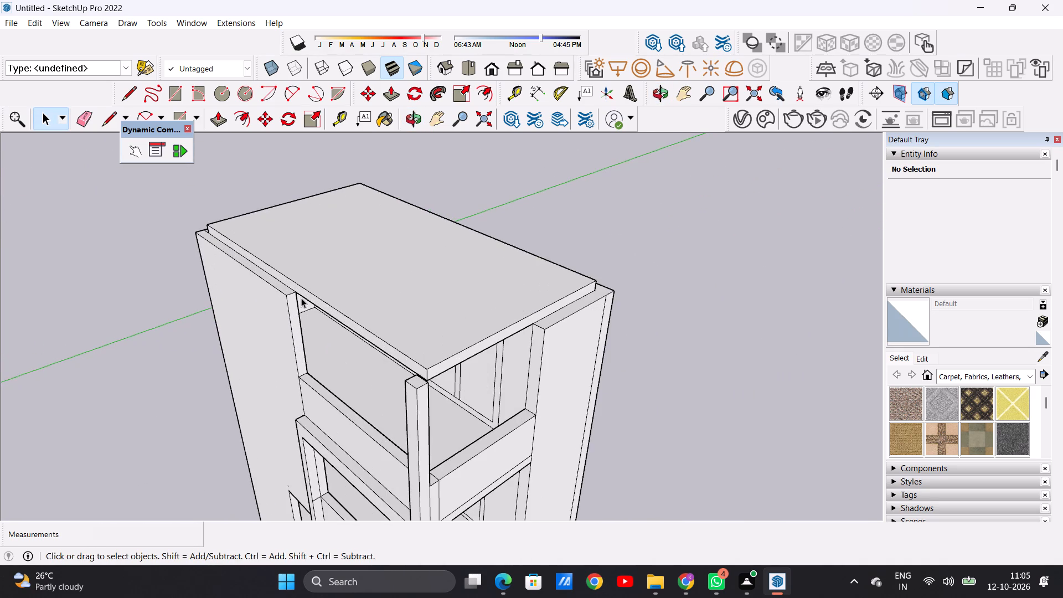
scroll(276, 298, "up", 4)
key("p")
scroll(279, 275, "up", 8)
left_click(296, 288)
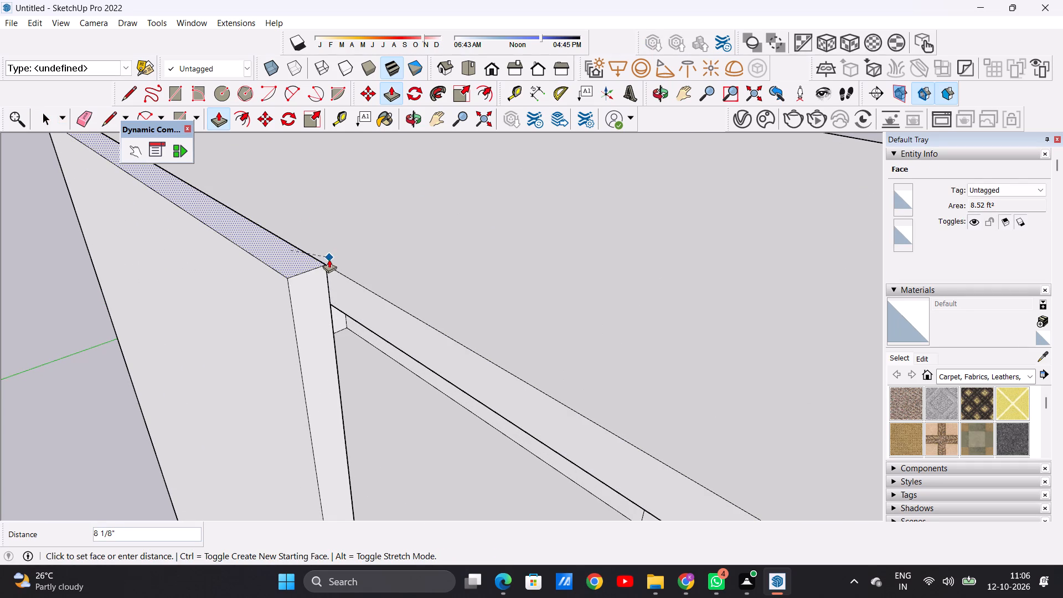
left_click(328, 262)
key("space")
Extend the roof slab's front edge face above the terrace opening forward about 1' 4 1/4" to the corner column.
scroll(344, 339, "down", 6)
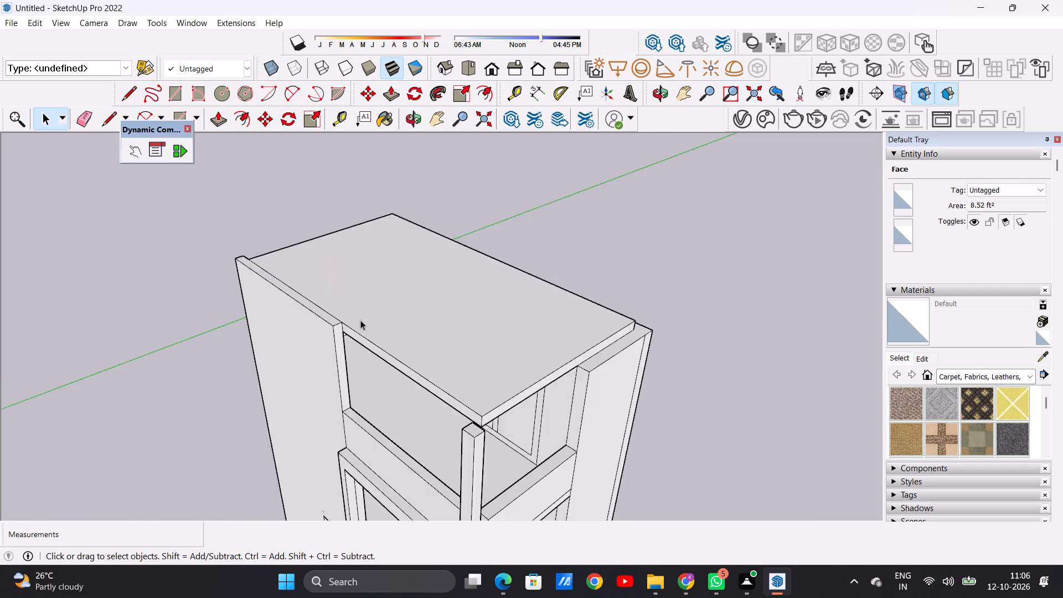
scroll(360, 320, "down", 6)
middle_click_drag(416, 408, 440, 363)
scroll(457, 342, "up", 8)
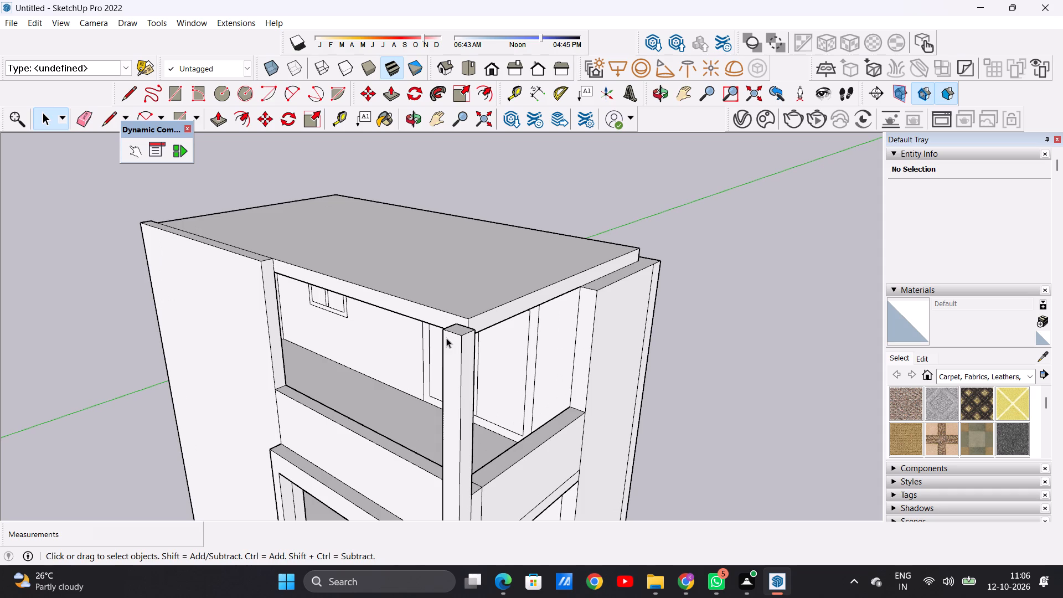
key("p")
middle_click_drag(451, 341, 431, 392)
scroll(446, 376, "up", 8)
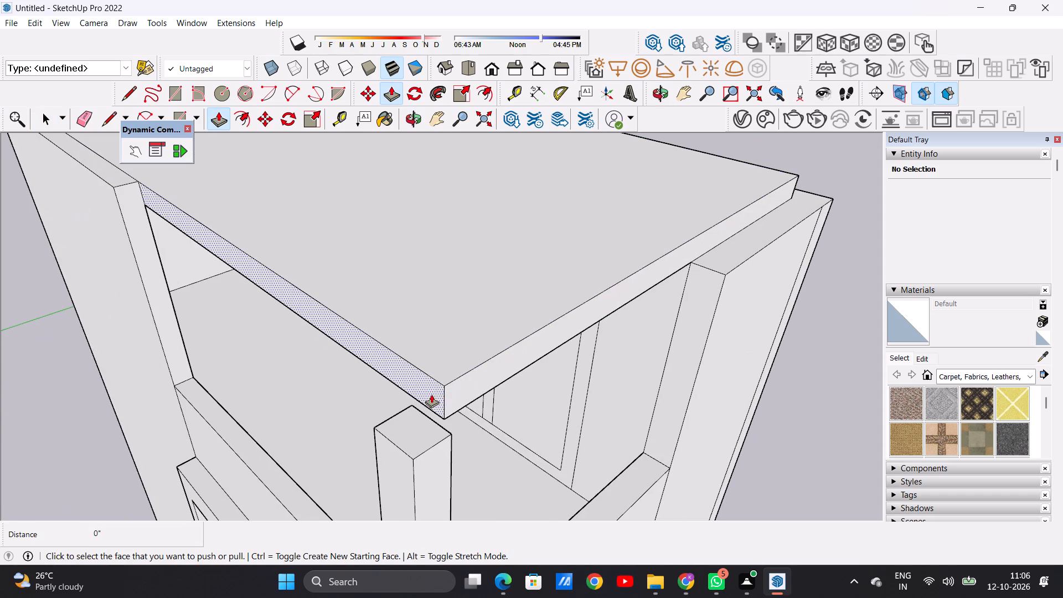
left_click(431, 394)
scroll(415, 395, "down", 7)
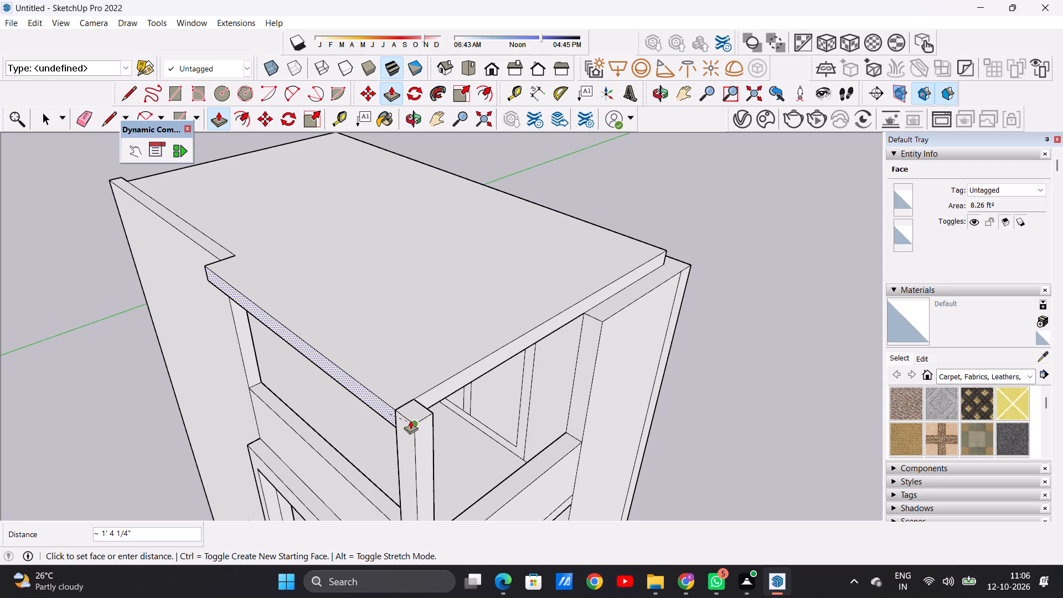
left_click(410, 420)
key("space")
Examine the projecting roof slab edge, its meeting with the corner column and its step beside the solid wall.
scroll(407, 394, "down", 5)
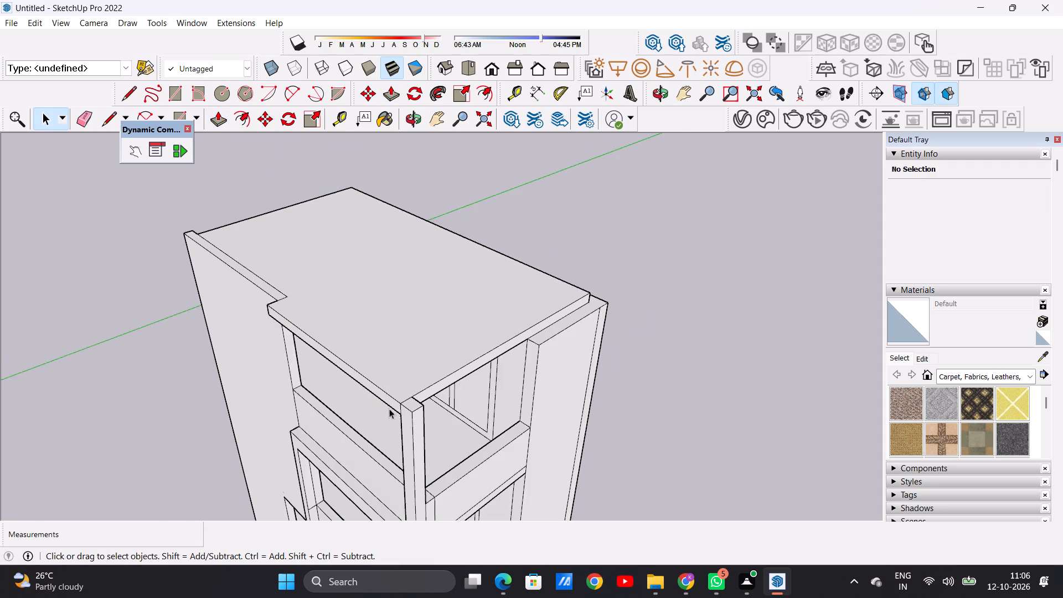
middle_click_drag(389, 410, 497, 334)
scroll(548, 296, "up", 6)
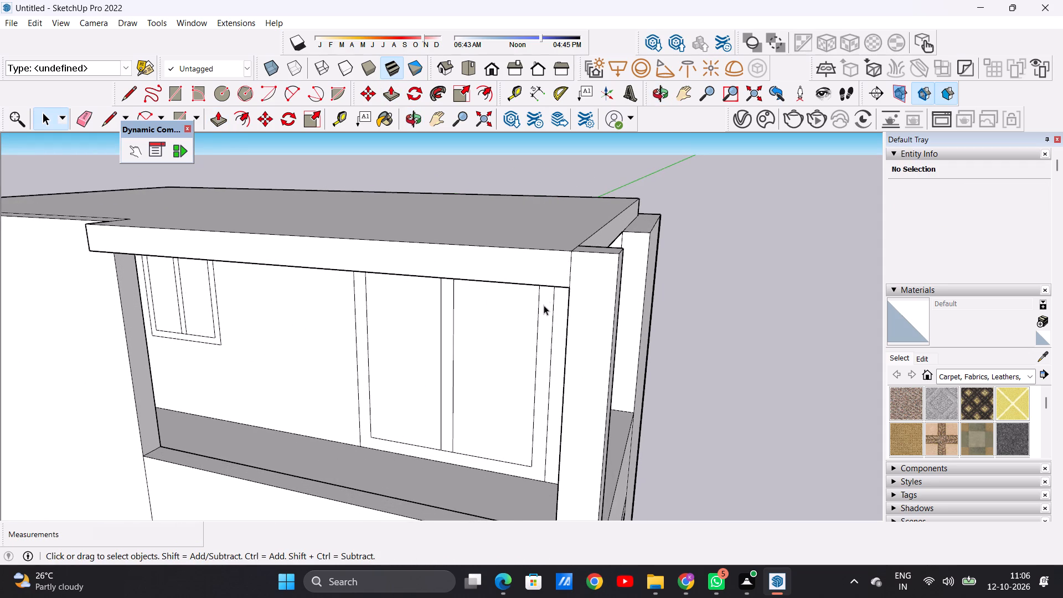
scroll(544, 310, "down", 11)
middle_click_drag(555, 358, 591, 326)
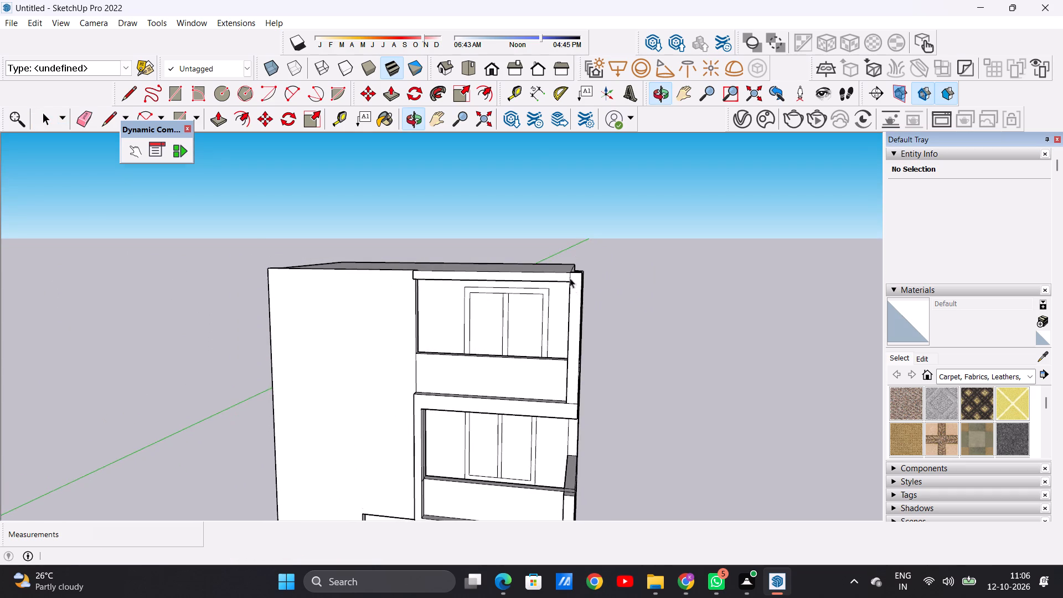
scroll(575, 268, "up", 7)
scroll(569, 308, "down", 11)
middle_click_drag(378, 458, 593, 450)
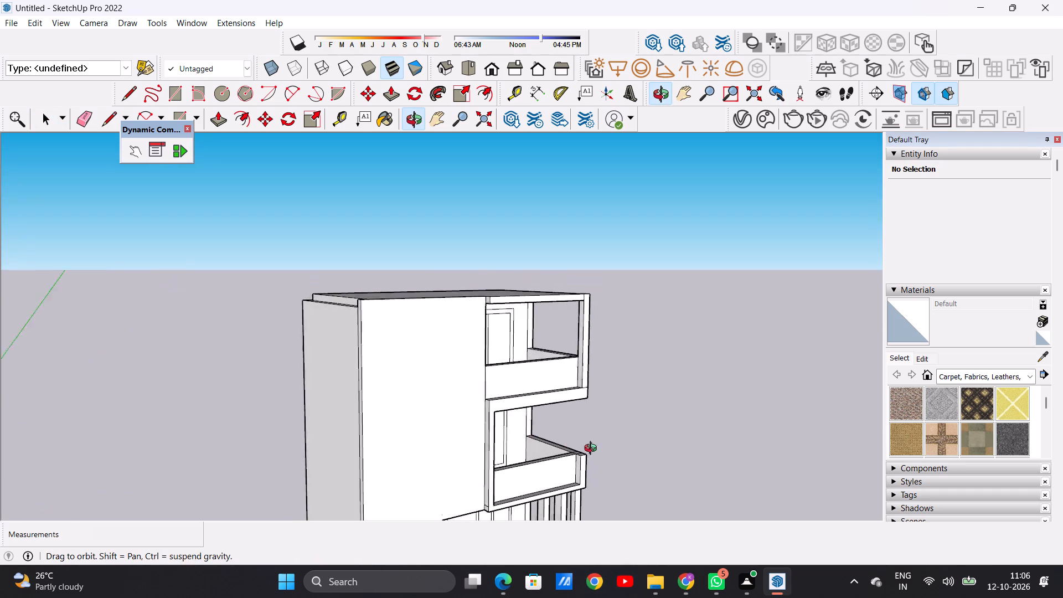
middle_click_drag(593, 450, 633, 482)
scroll(580, 312, "up", 6)
middle_click_drag(559, 279, 559, 344)
scroll(568, 301, "up", 6)
middle_click_drag(580, 283, 488, 297)
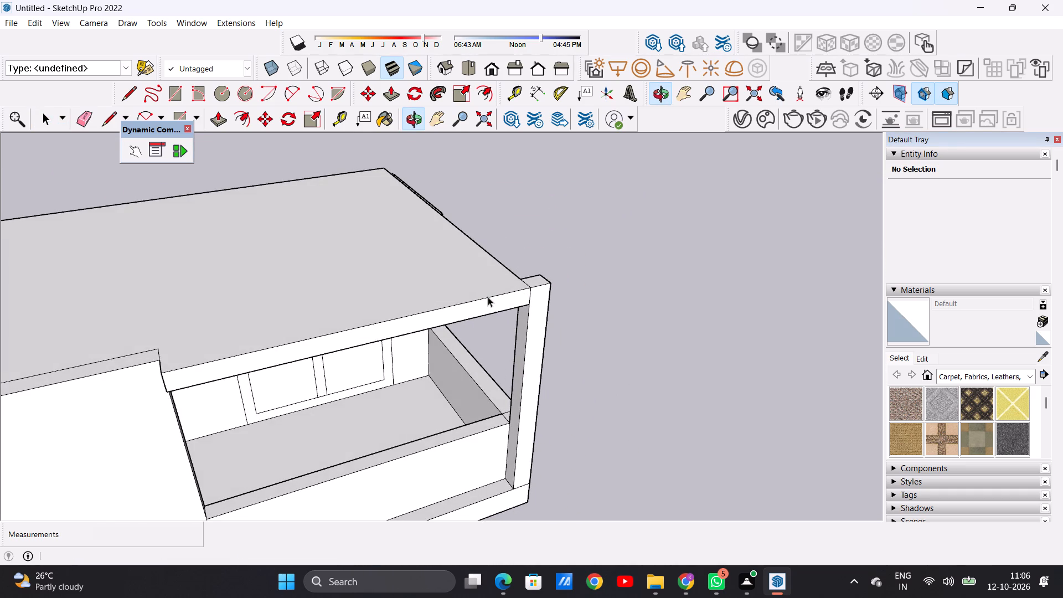
scroll(488, 297, "down", 6)
middle_click_drag(477, 308, 559, 303)
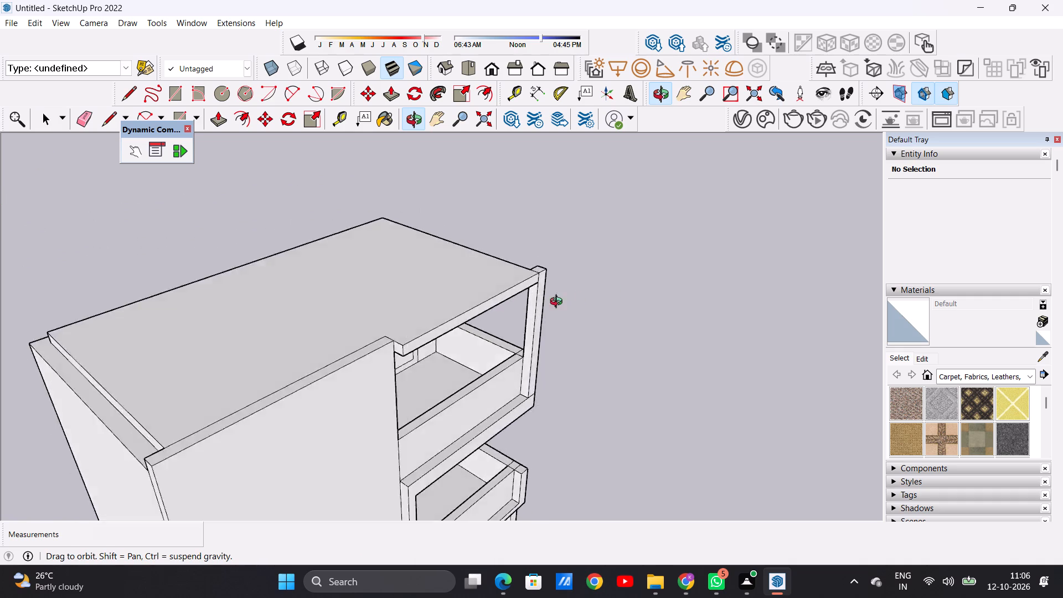
middle_click_drag(559, 303, 327, 362)
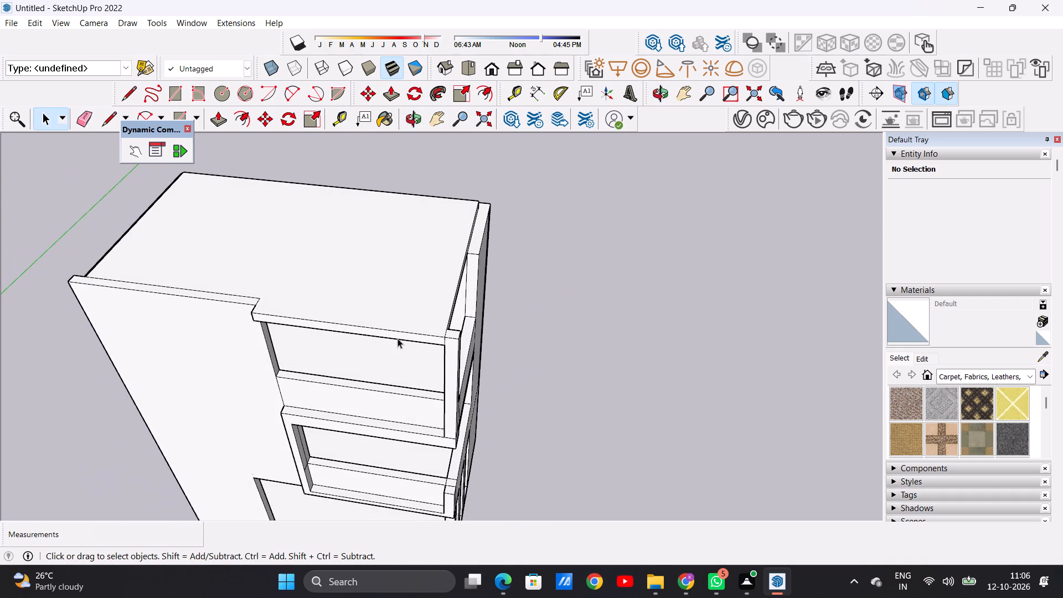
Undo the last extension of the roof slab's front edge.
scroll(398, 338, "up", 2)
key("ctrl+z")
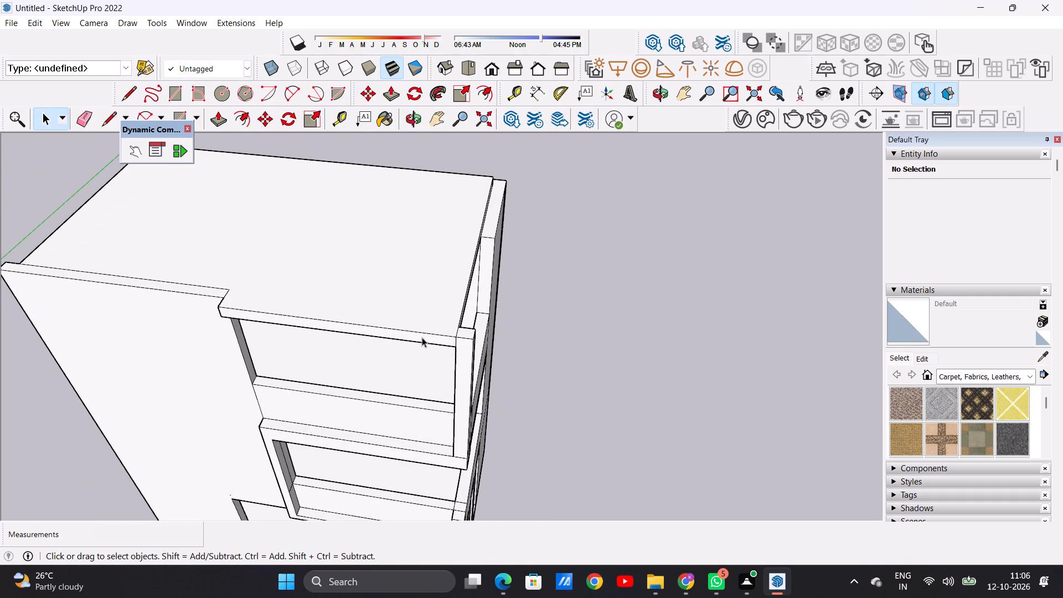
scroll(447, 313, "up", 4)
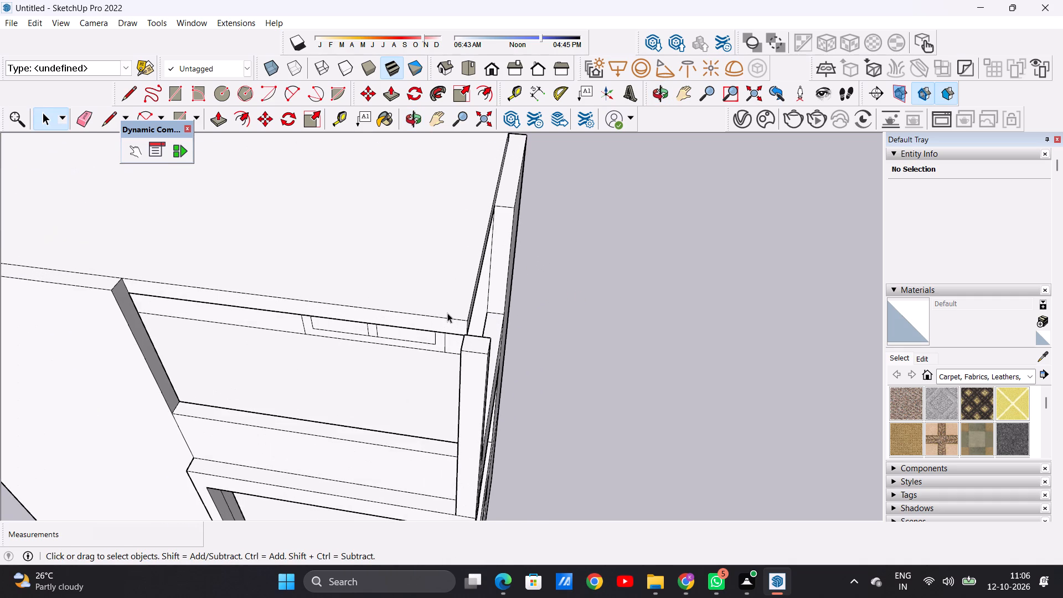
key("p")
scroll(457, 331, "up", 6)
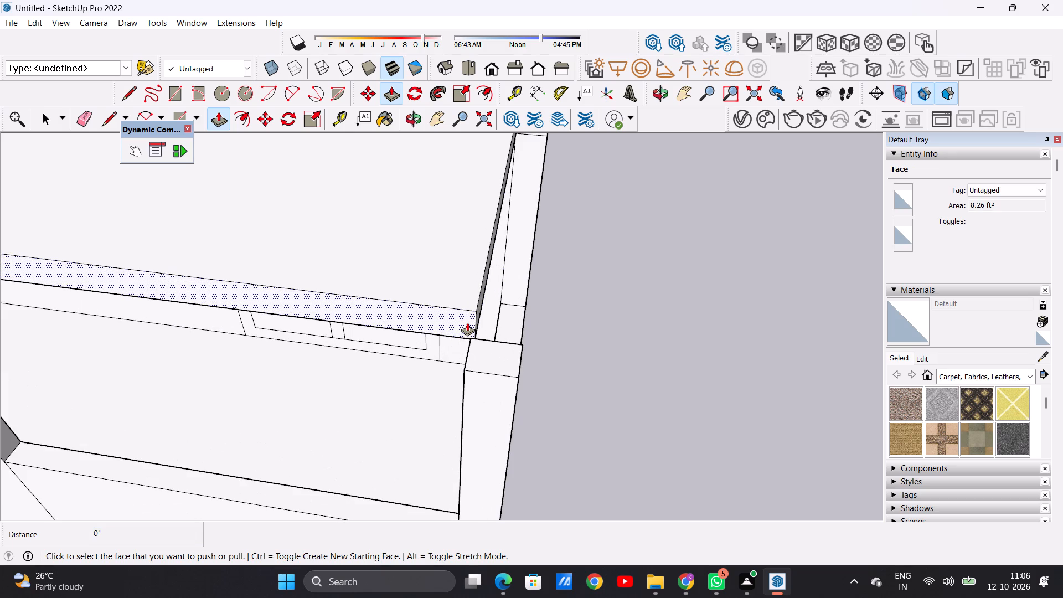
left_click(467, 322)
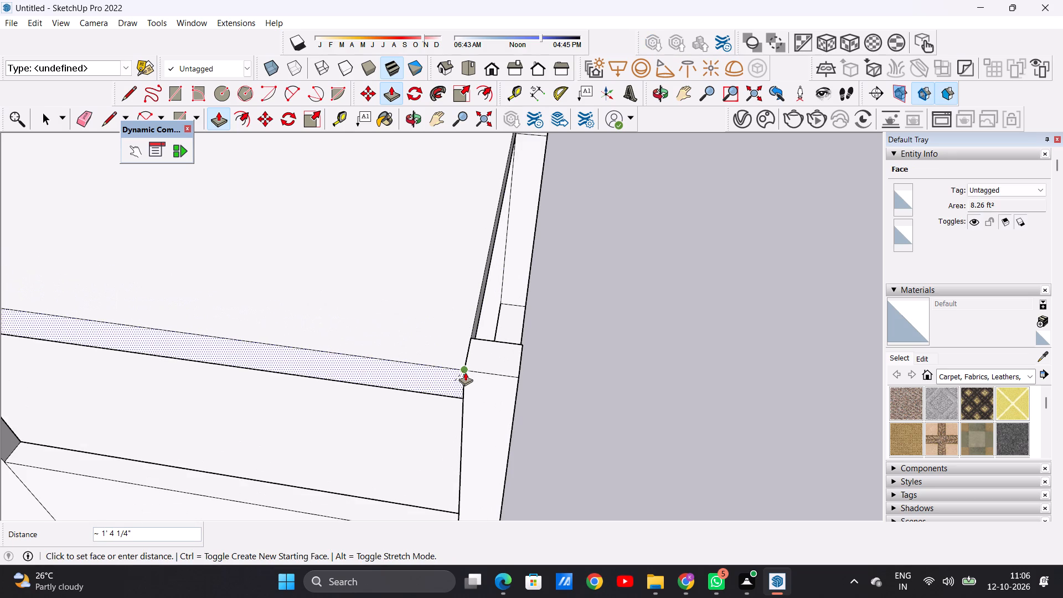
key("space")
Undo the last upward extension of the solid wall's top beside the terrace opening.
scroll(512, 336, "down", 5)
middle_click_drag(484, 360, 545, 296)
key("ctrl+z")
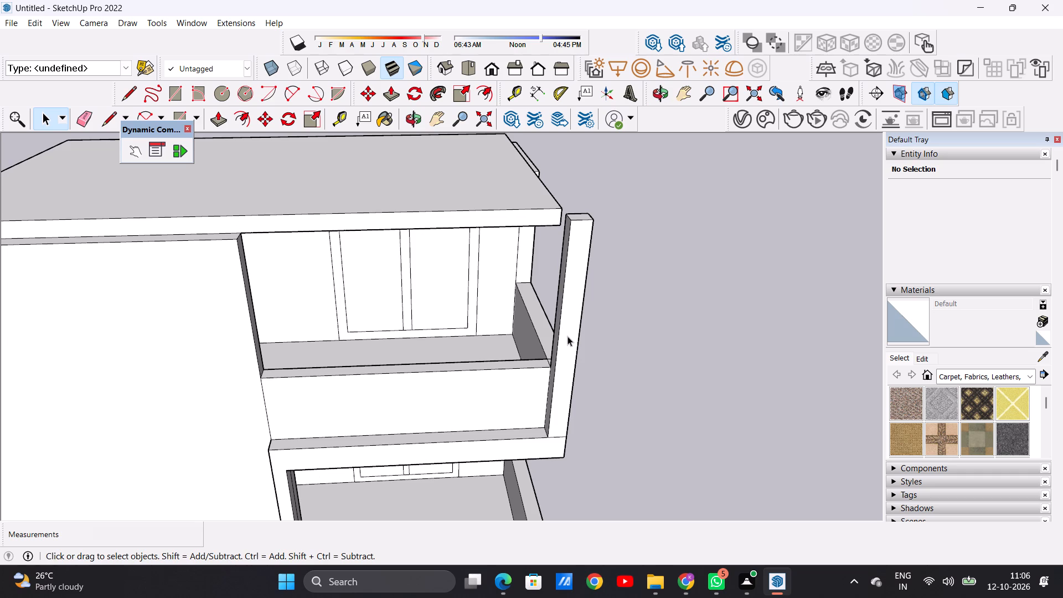
Examine how the roof slab's front edge sits relative to the solid wall and the front corner column.
scroll(608, 345, "down", 6)
middle_click_drag(659, 333, 541, 400)
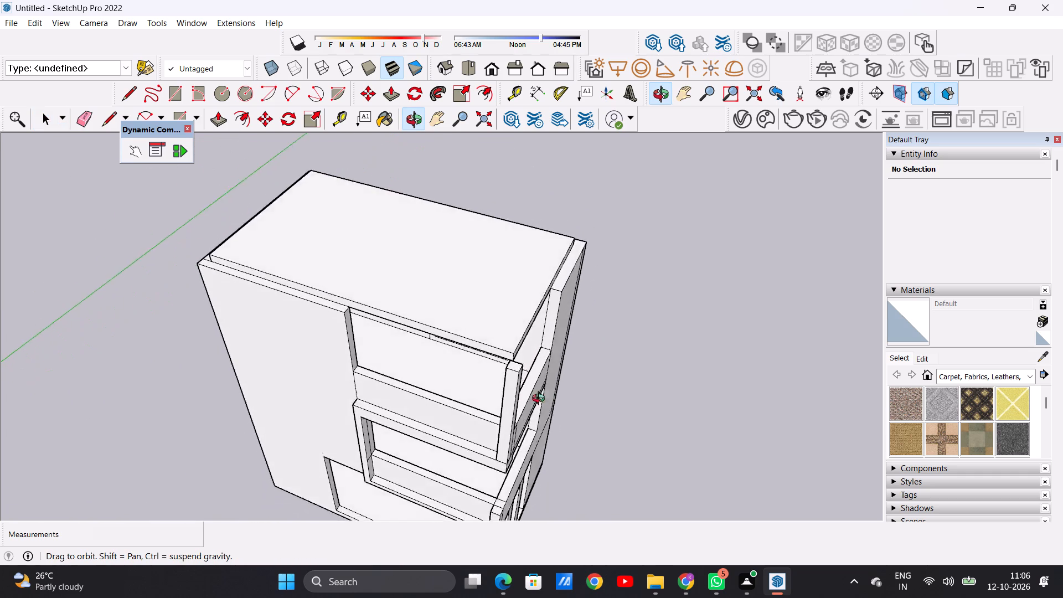
middle_click_drag(541, 400, 576, 399)
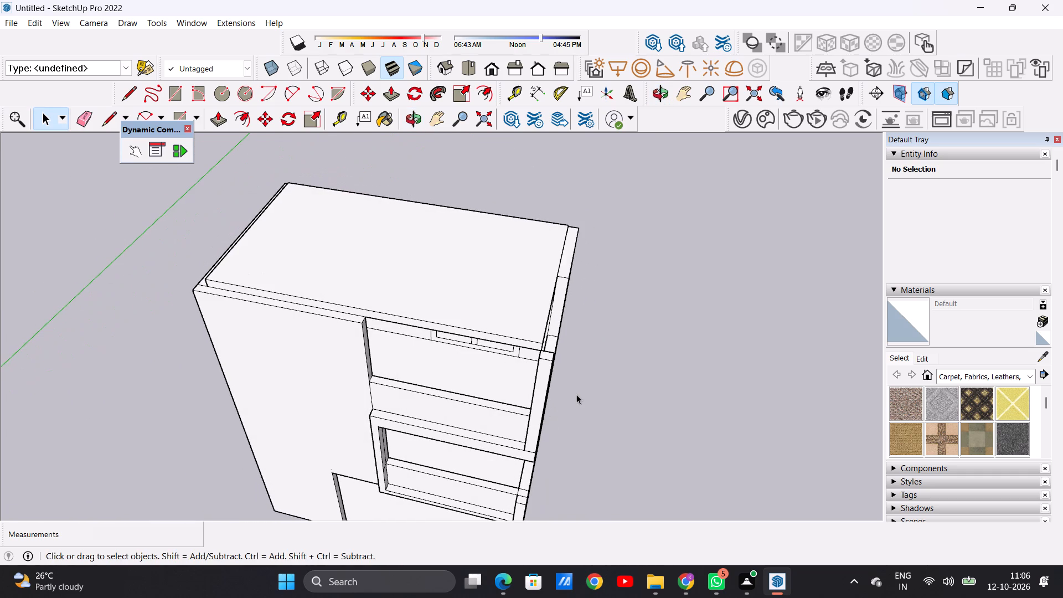
scroll(534, 362, "up", 6)
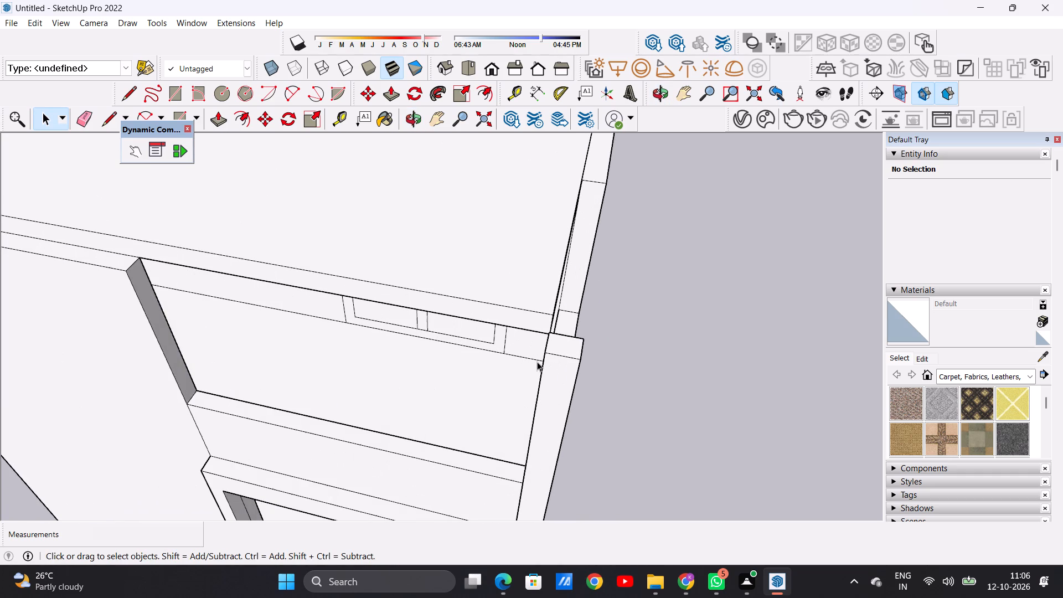
scroll(538, 362, "down", 6)
middle_click_drag(527, 390, 617, 302)
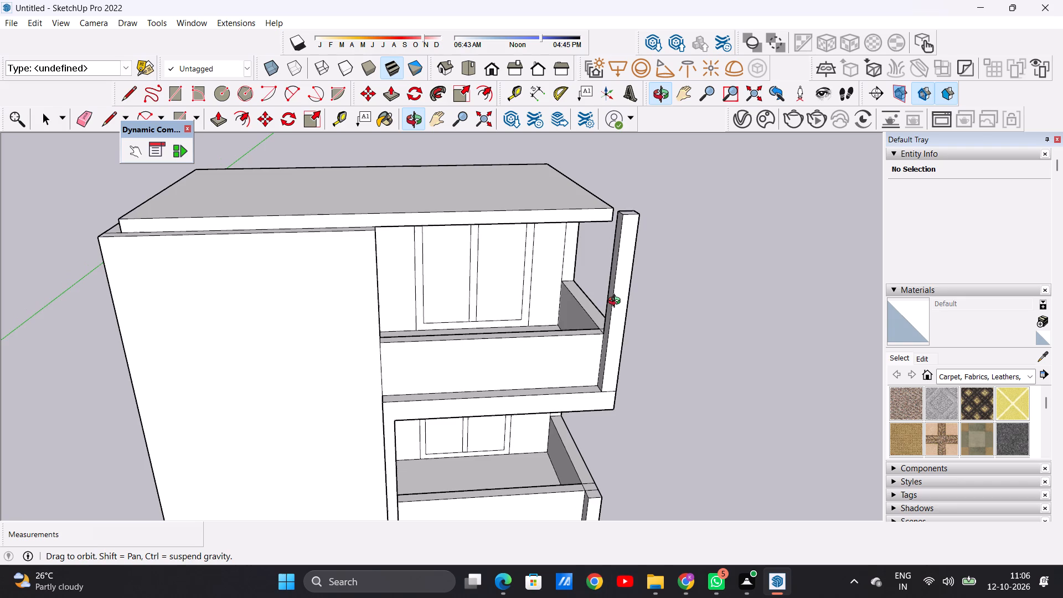
middle_click_drag(617, 302, 592, 372)
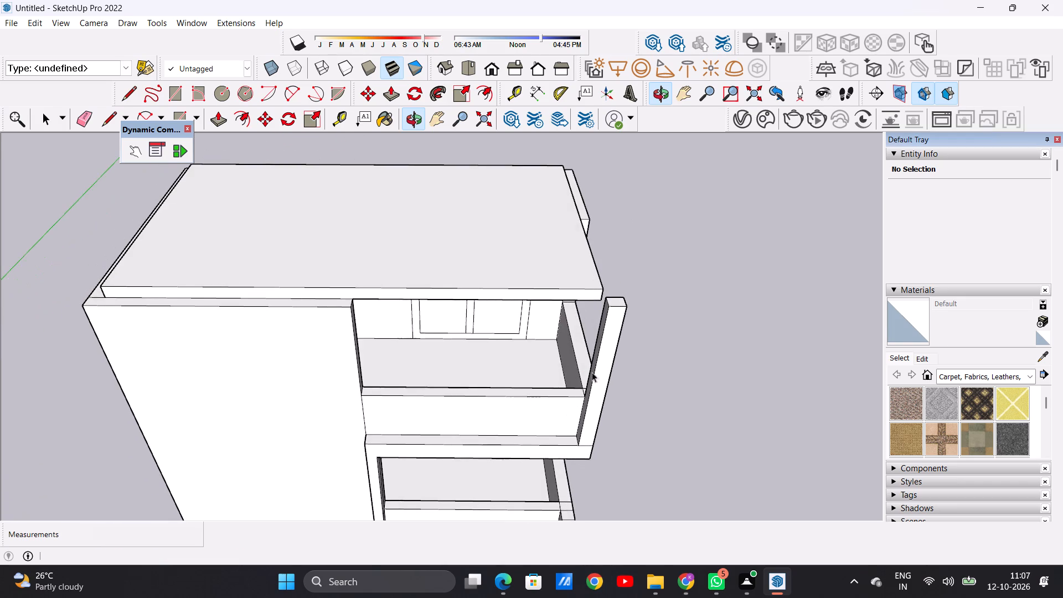
Push the front corner column's top face down to the level of the roof slab's underside.
scroll(603, 317, "up", 6)
middle_click_drag(616, 375, 652, 295)
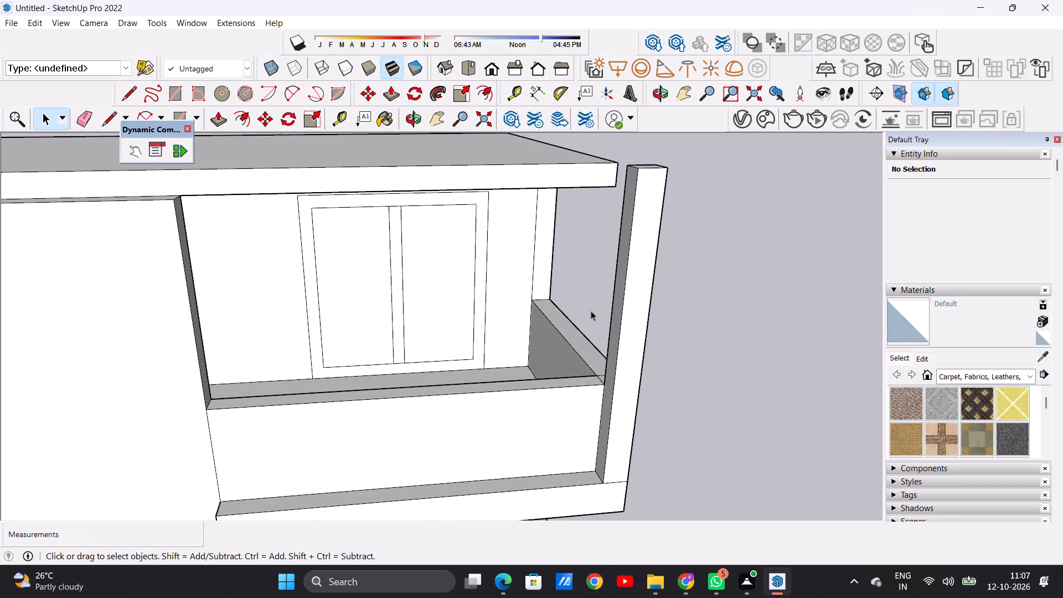
key("p")
middle_click_drag(605, 364, 608, 391)
scroll(605, 391, "down", 2)
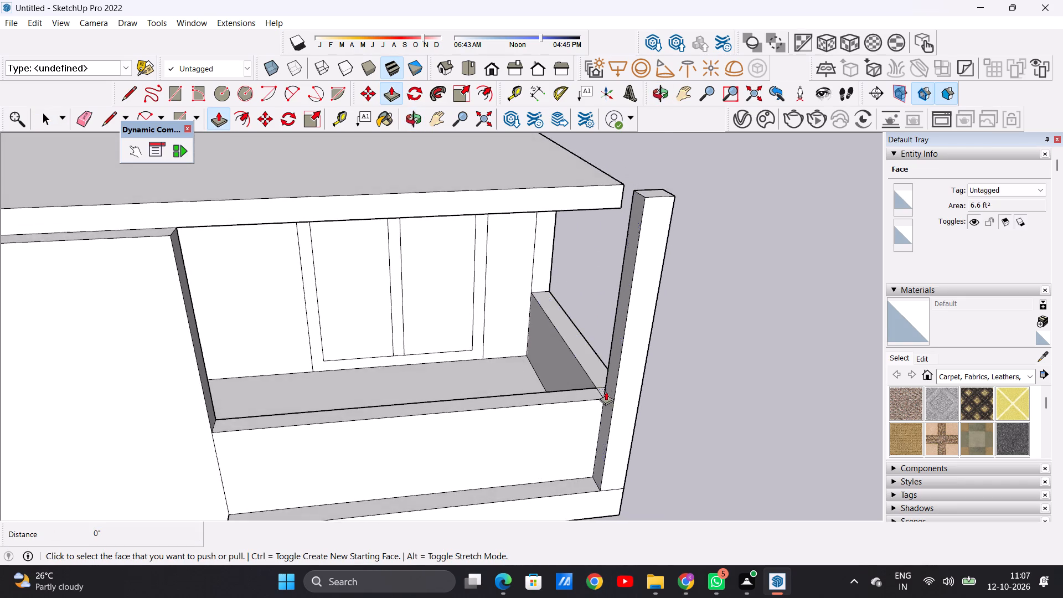
scroll(606, 391, "down", 3)
scroll(633, 253, "up", 11)
left_click(613, 277)
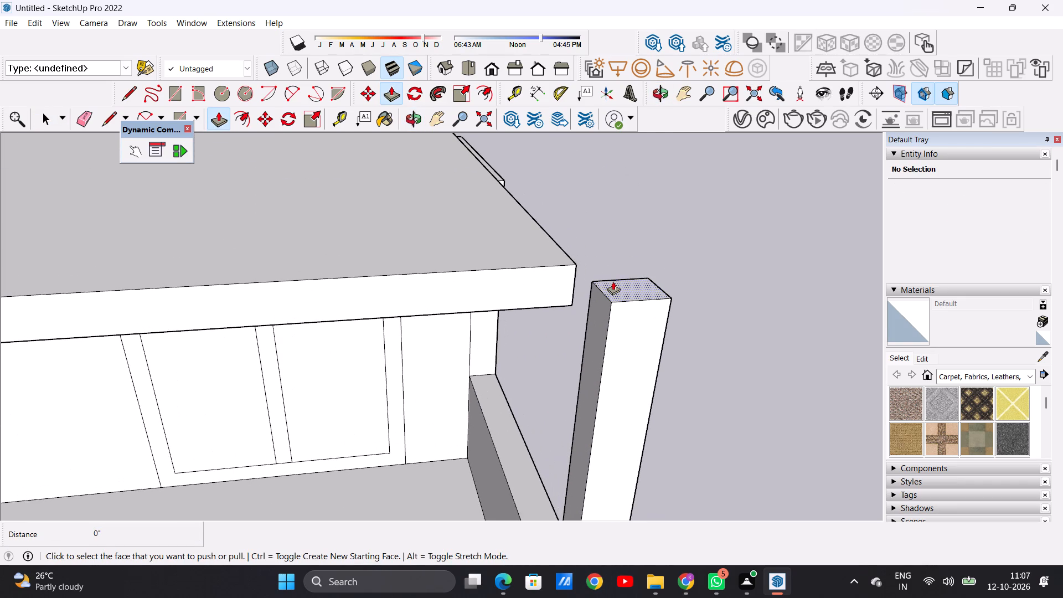
left_click(613, 281)
left_click(573, 307)
key("space")
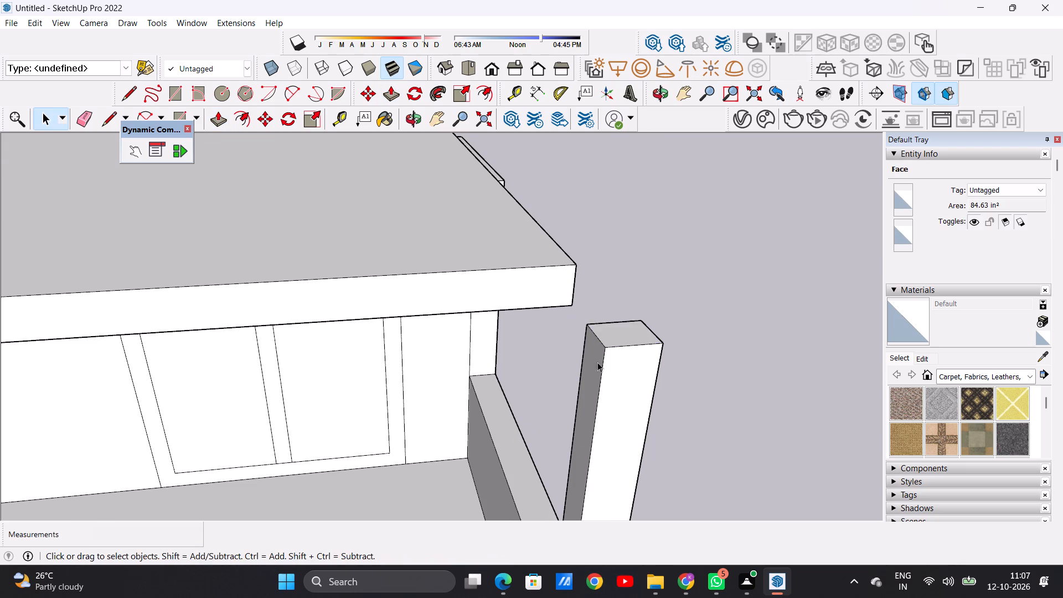
Examine the shortened corner column against the roof slab's underside and front corner from several angles.
scroll(603, 388, "down", 6)
middle_click_drag(617, 389, 595, 315)
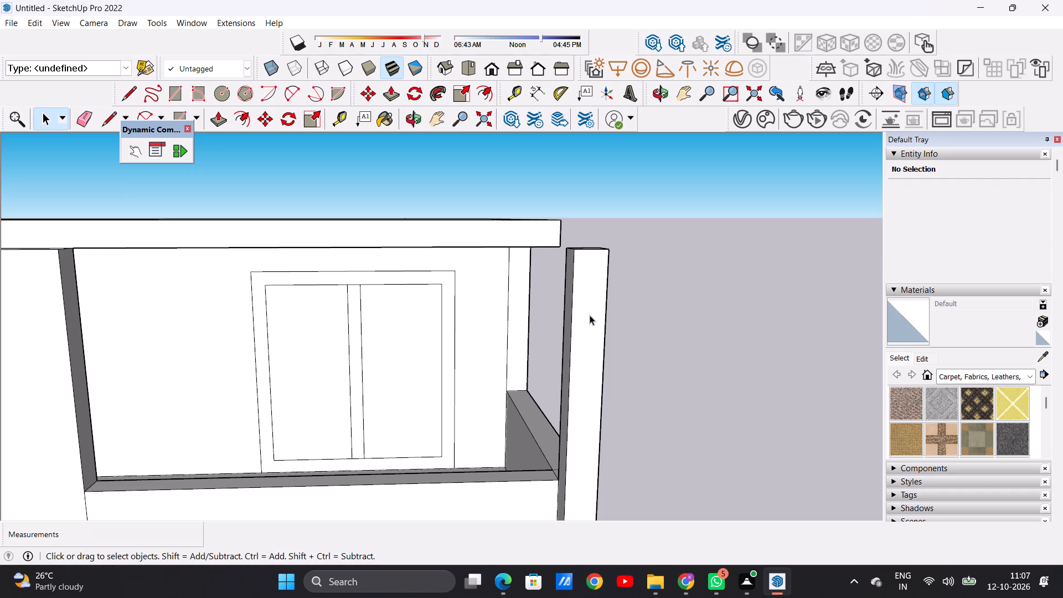
scroll(573, 326, "down", 6)
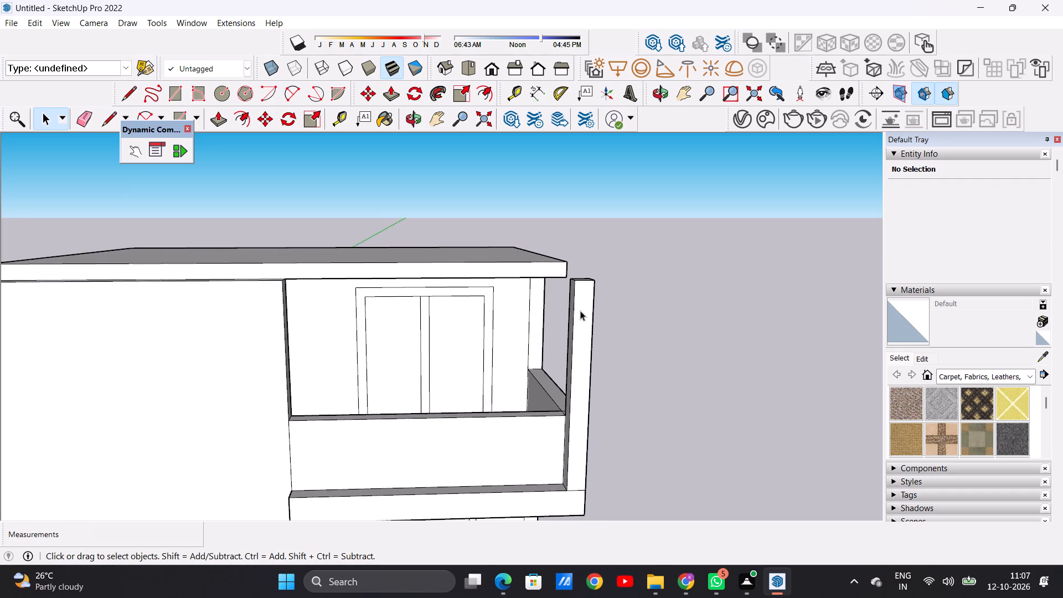
scroll(584, 315, "up", 7)
middle_click_drag(566, 317, 476, 331)
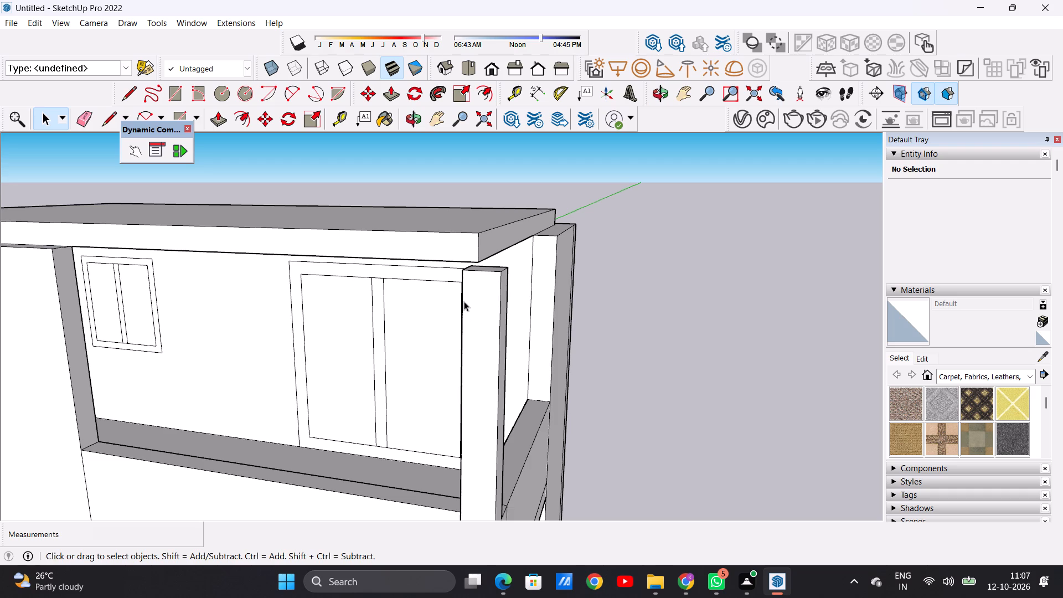
scroll(465, 301, "down", 11)
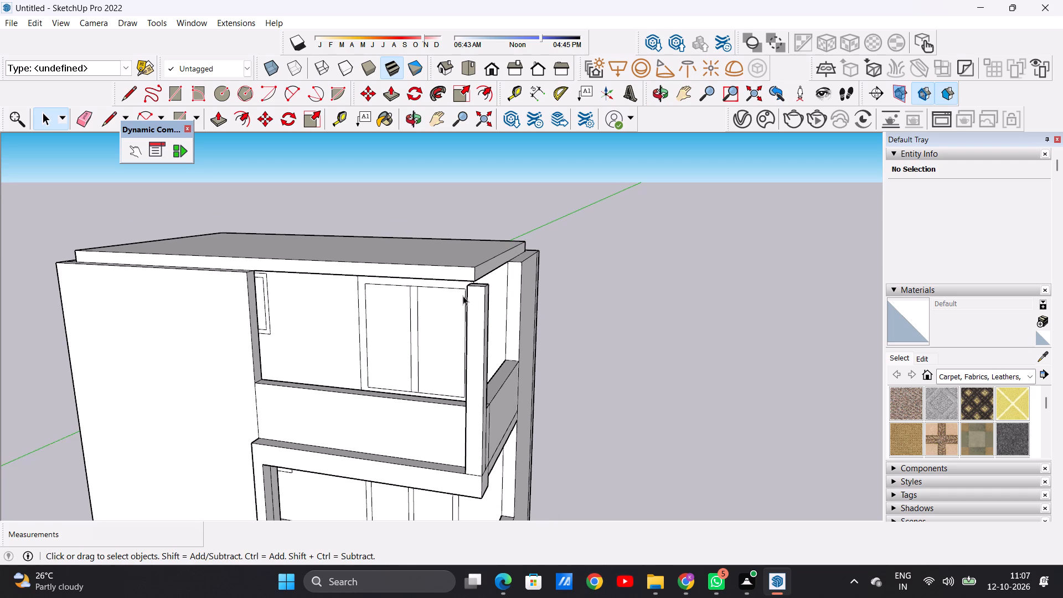
scroll(463, 296, "down", 4)
middle_click_drag(465, 282, 499, 308)
scroll(489, 308, "up", 7)
scroll(488, 308, "down", 1)
scroll(488, 308, "up", 1)
middle_click_drag(486, 297, 482, 350)
scroll(477, 344, "up", 6)
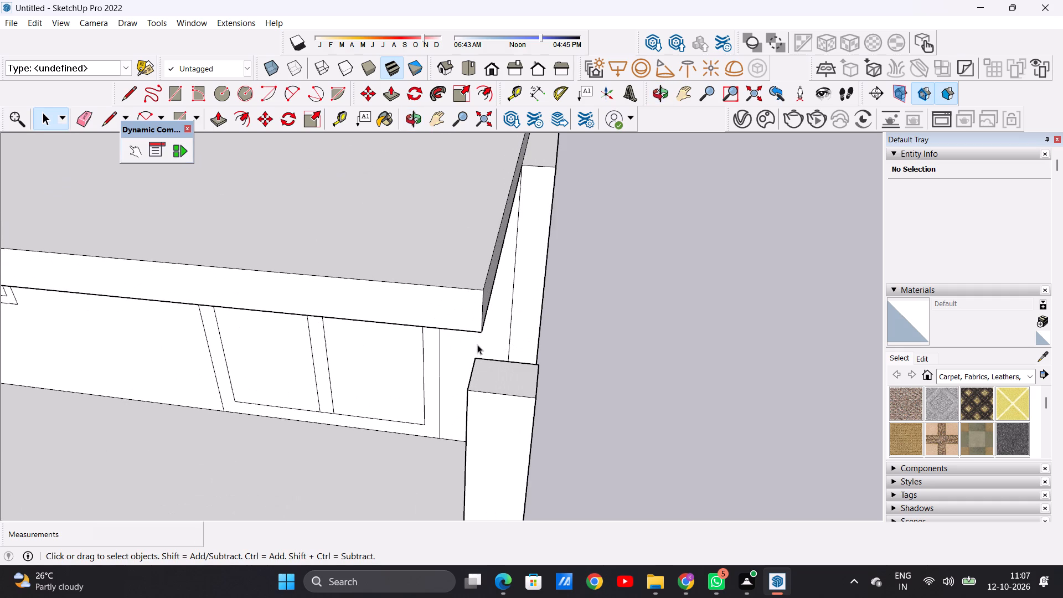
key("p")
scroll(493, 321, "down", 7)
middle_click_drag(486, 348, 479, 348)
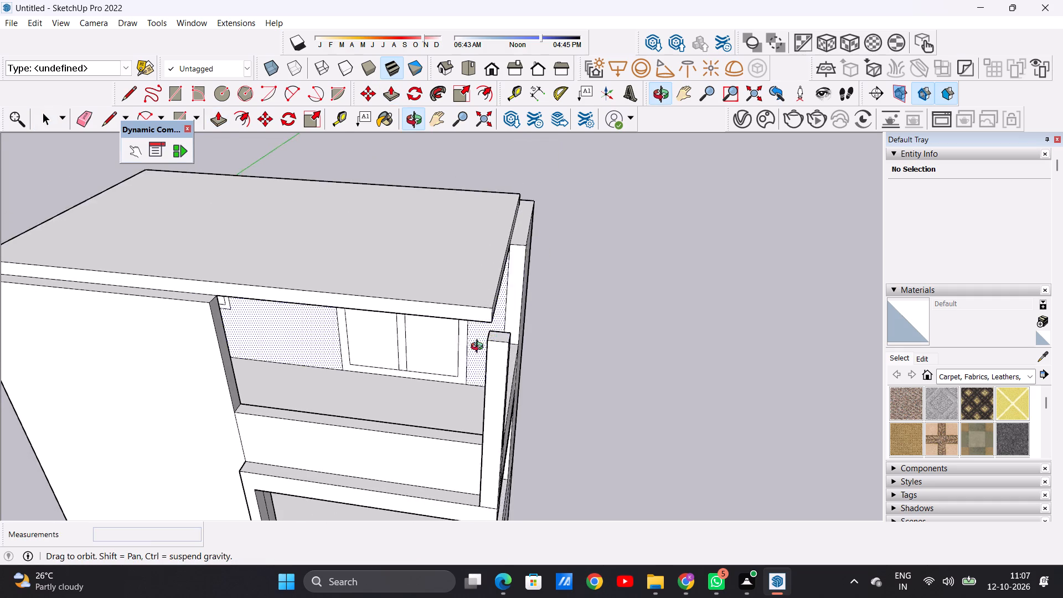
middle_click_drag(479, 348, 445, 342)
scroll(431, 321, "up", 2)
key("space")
Push/Pull the top of the solid wall beside the terrace opening up, flush with the roof slab's top.
scroll(478, 327, "down", 2)
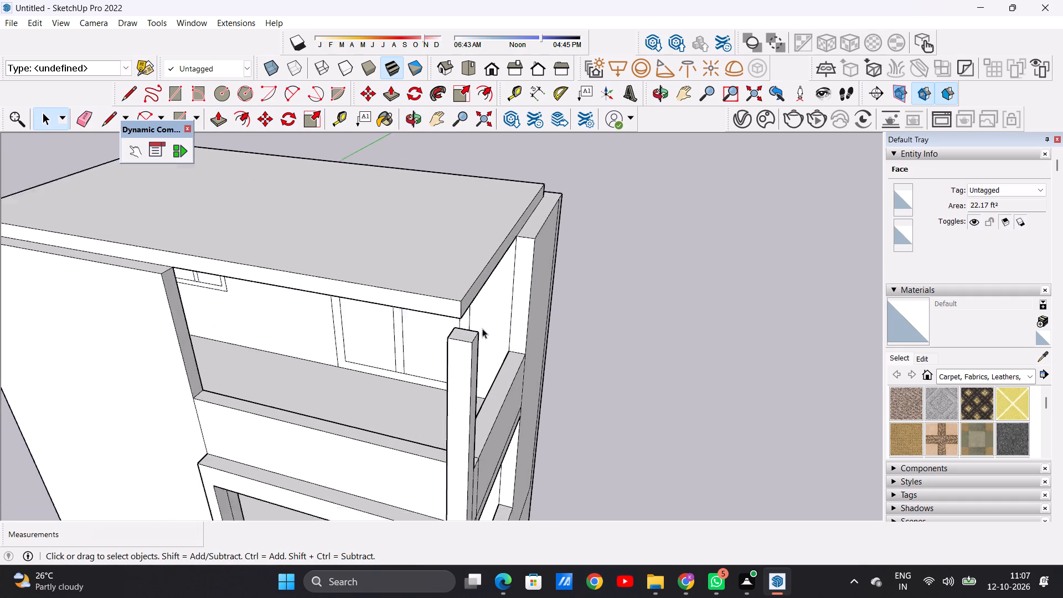
scroll(482, 328, "down", 4)
key("p")
scroll(303, 282, "up", 11)
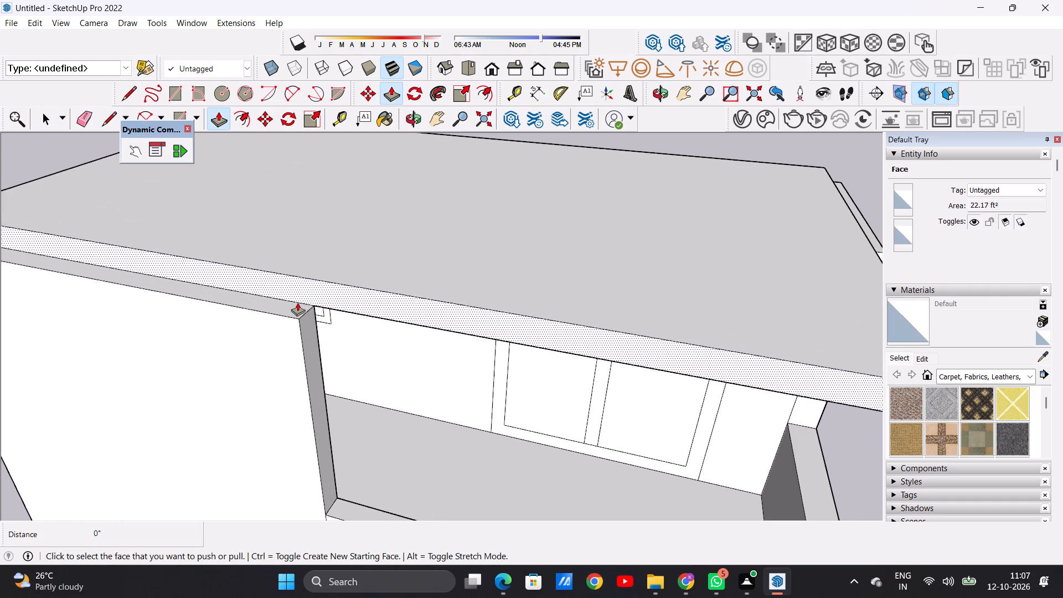
left_click(293, 306)
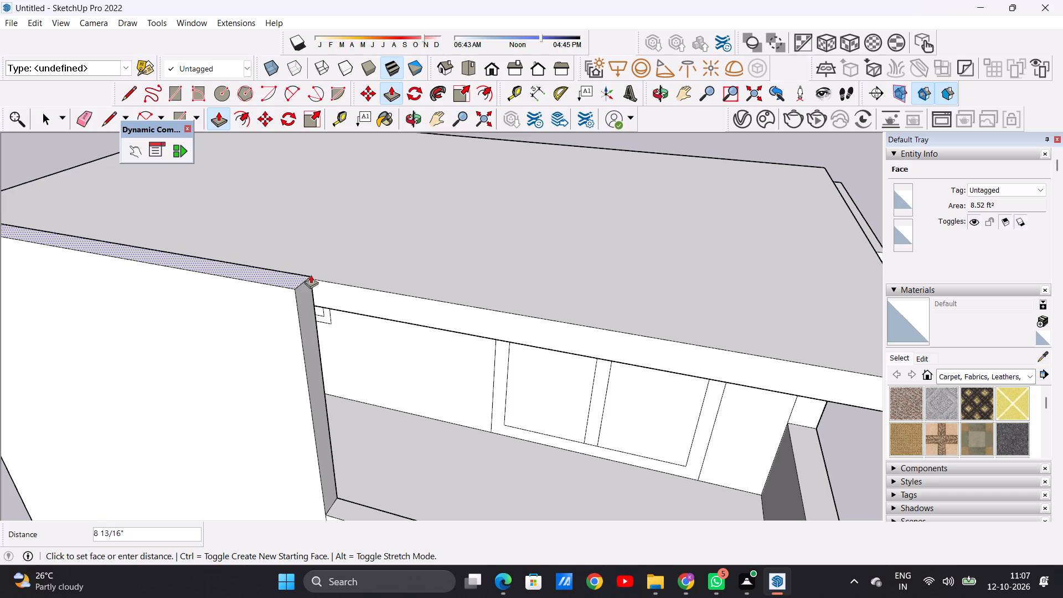
left_click(314, 281)
key("space")
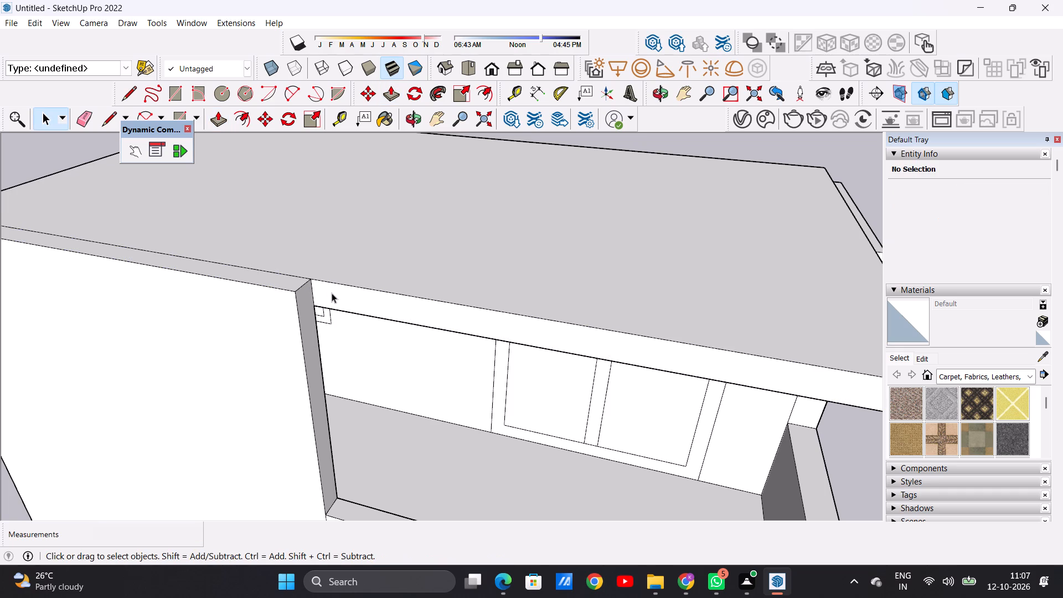
Extend the roof slab's front edge face above the terrace opening about 7 13/16", flush with the solid wall's front face.
scroll(337, 297, "down", 13)
middle_click_drag(468, 363, 467, 315)
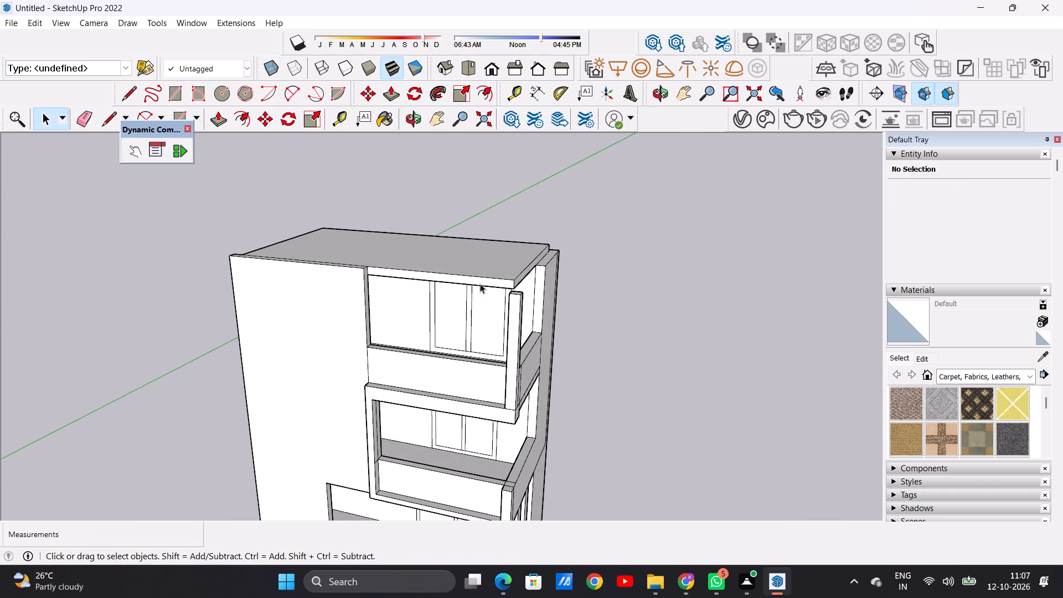
middle_click_drag(375, 295, 594, 303)
scroll(466, 279, "up", 5)
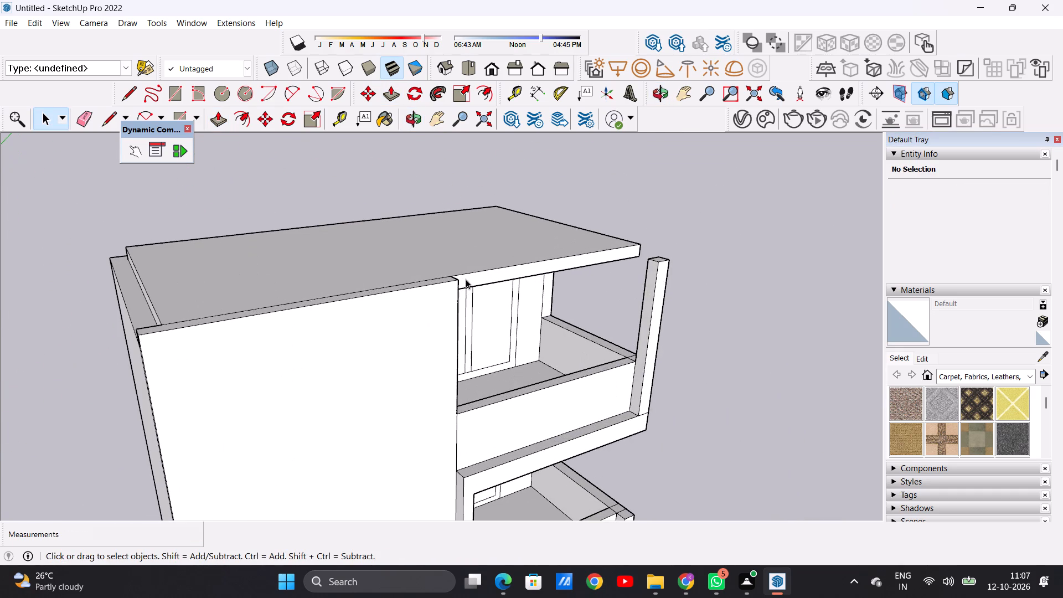
key("p")
scroll(473, 277, "up", 5)
left_click(467, 277)
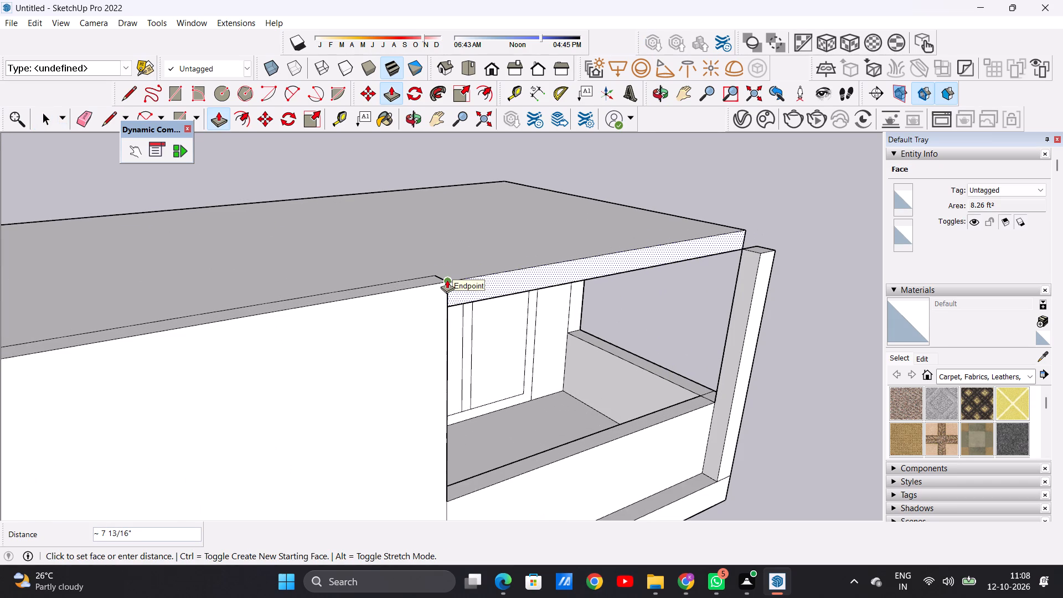
left_click(447, 280)
key("space")
Examine the extended roof slab's front edge and its corner above the front column.
scroll(450, 307, "down", 7)
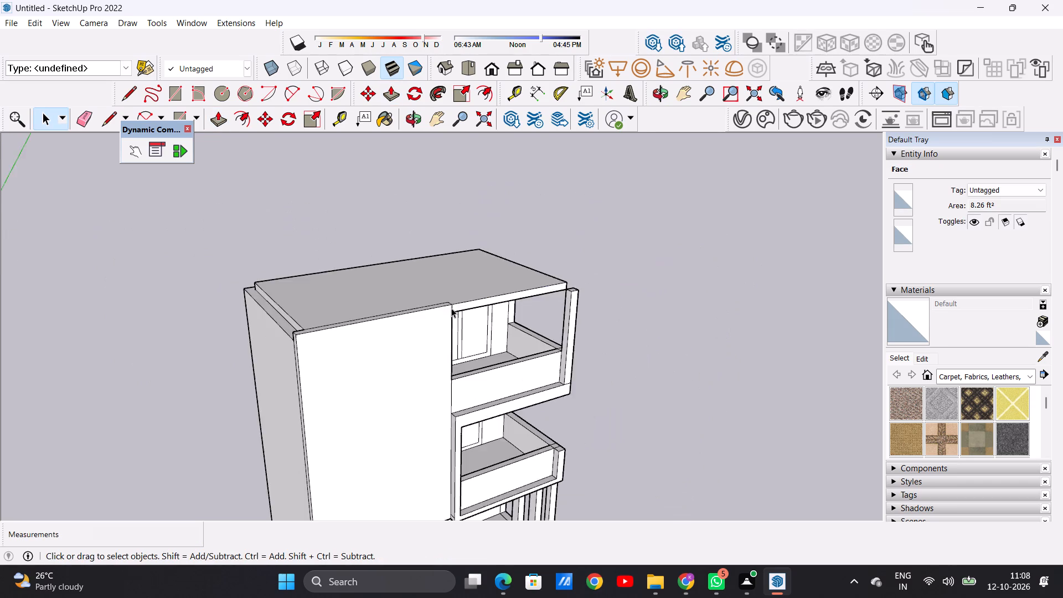
scroll(451, 308, "down", 6)
middle_click_drag(531, 336, 382, 302)
scroll(517, 293, "up", 7)
middle_click_drag(515, 300, 436, 315)
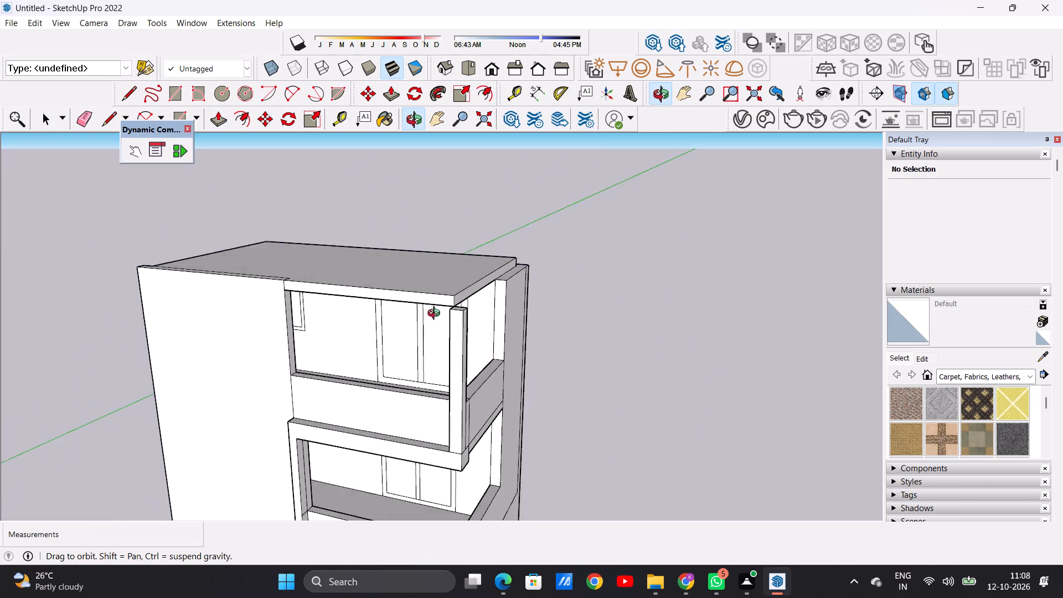
middle_click_drag(436, 315, 410, 363)
scroll(442, 327, "up", 1)
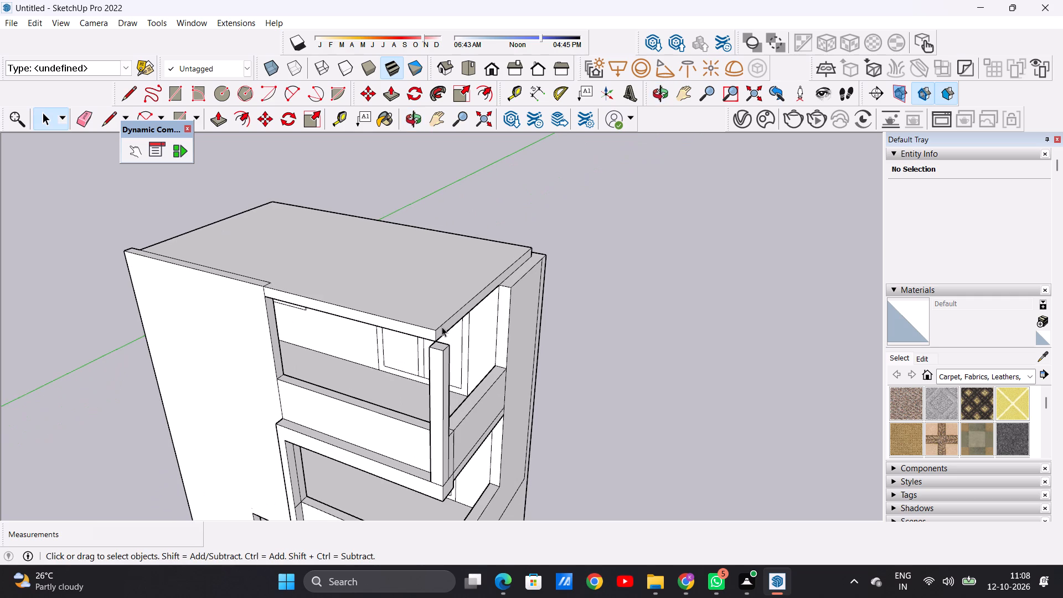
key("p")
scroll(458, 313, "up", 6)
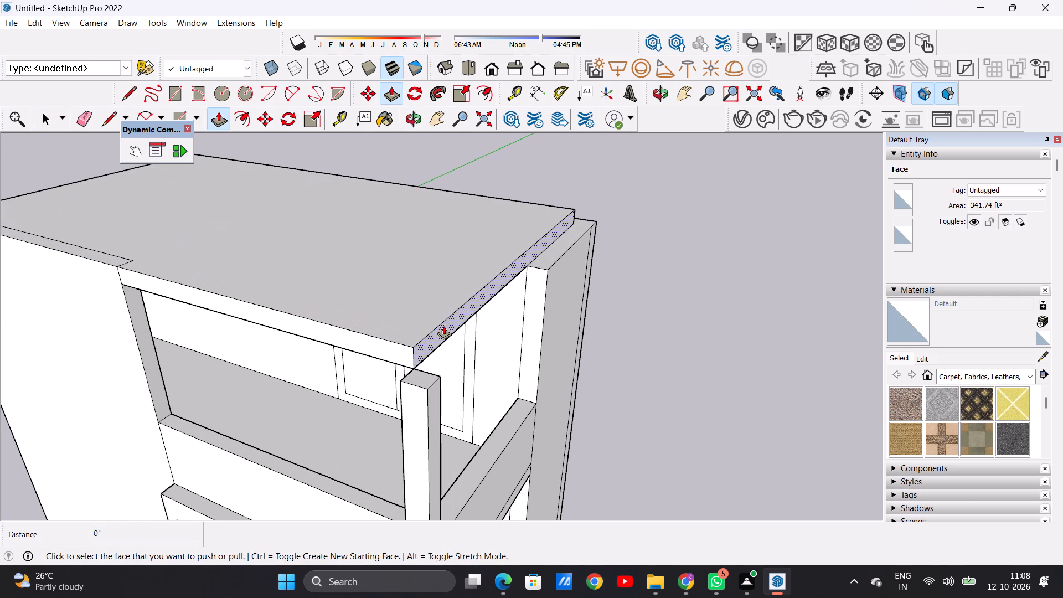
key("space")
Draw an 8 1/8" vertical line across the roof slab's side edge face, from the side wall's inner top corner to the slab's top edge.
scroll(523, 331, "down", 6)
middle_click_drag(563, 338, 496, 322)
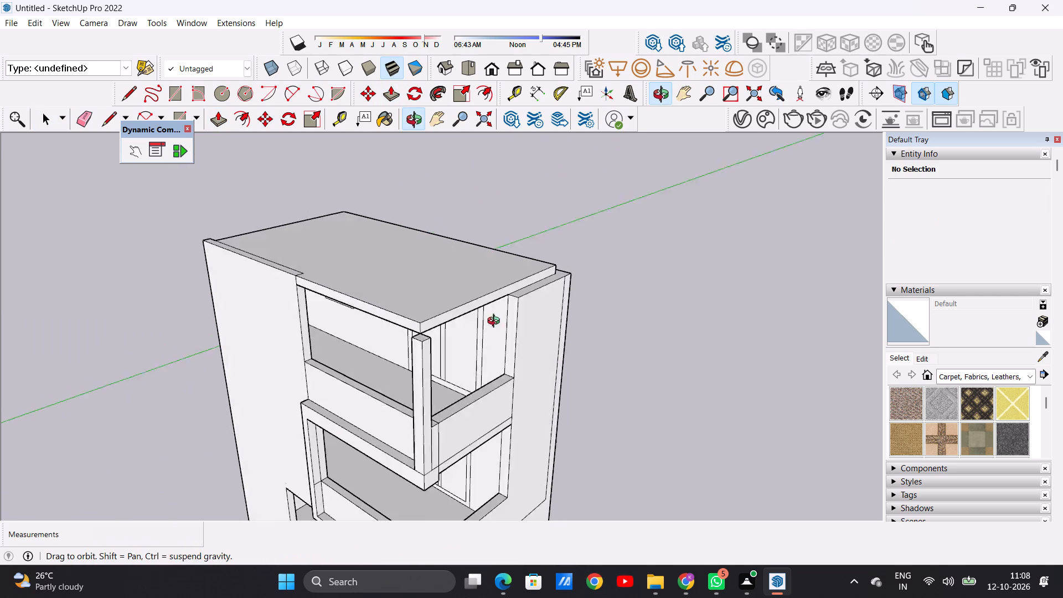
middle_click_drag(496, 322, 418, 336)
scroll(472, 318, "up", 10)
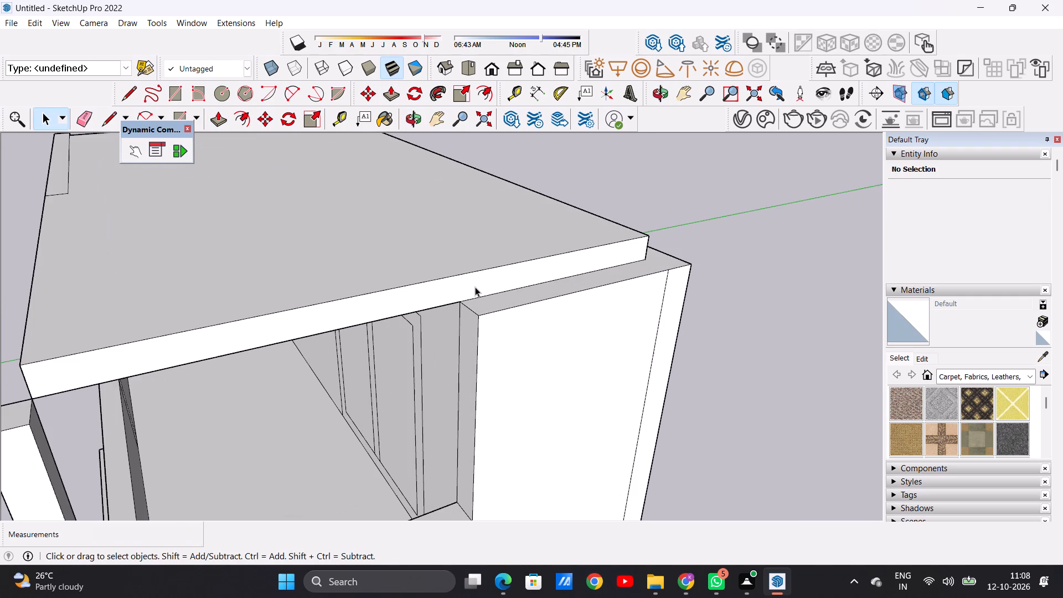
key("l")
scroll(458, 298, "up", 5)
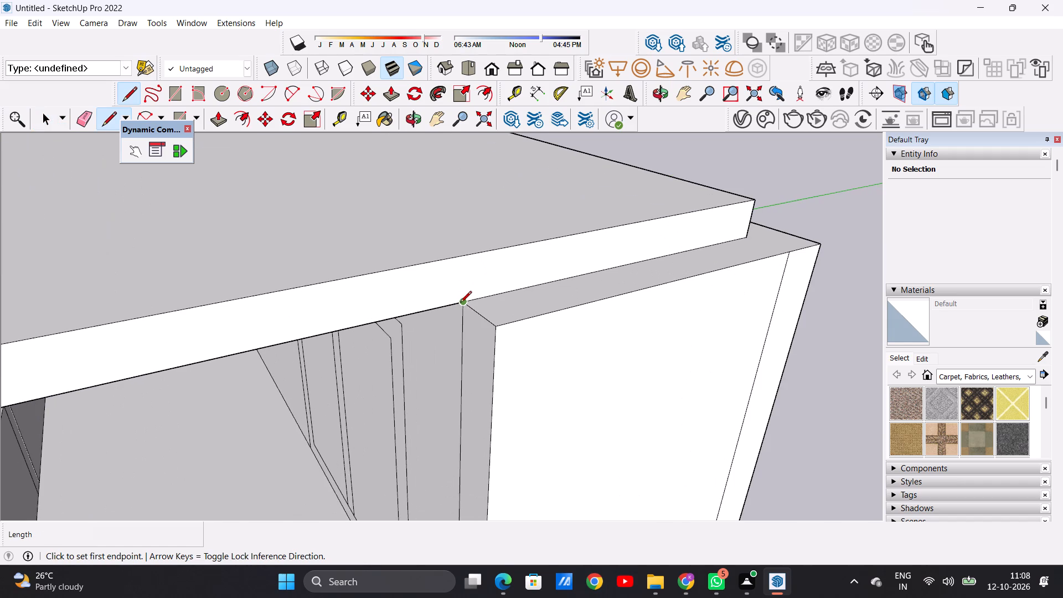
left_click(461, 303)
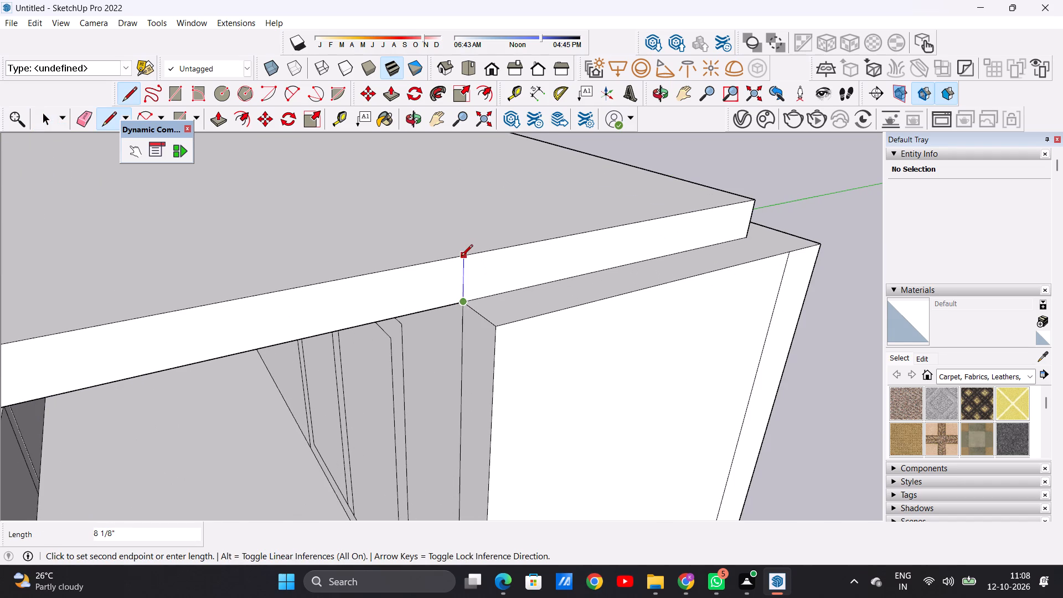
left_click(461, 257)
key("space")
scroll(492, 341, "down", 15)
scroll(381, 358, "up", 6)
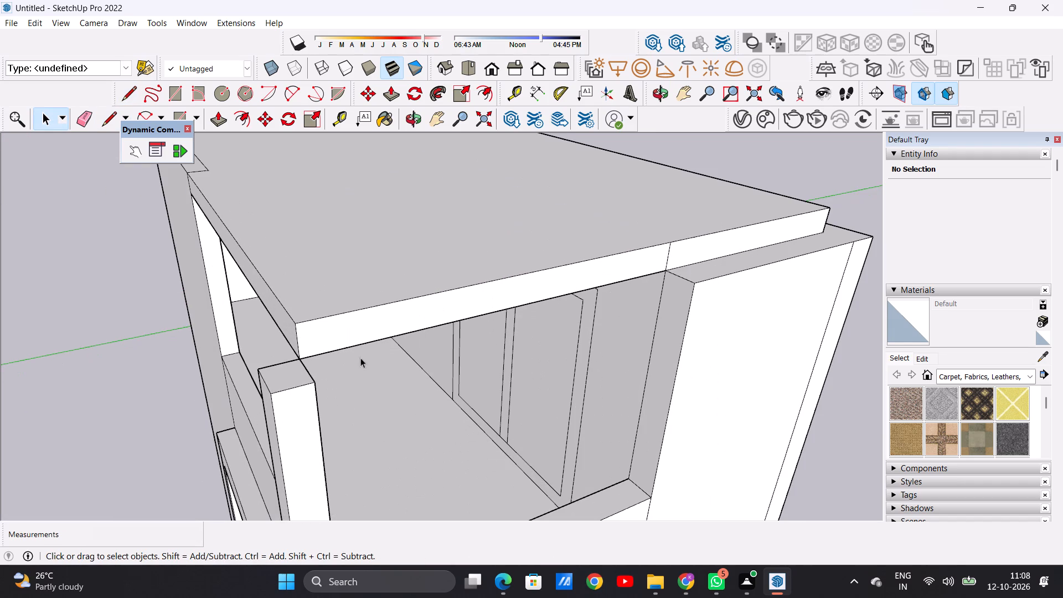
Push/Pull the roof slab's side edge face above the terrace's side opening outward, flush with the front column's outer face.
key("p")
left_click(287, 329)
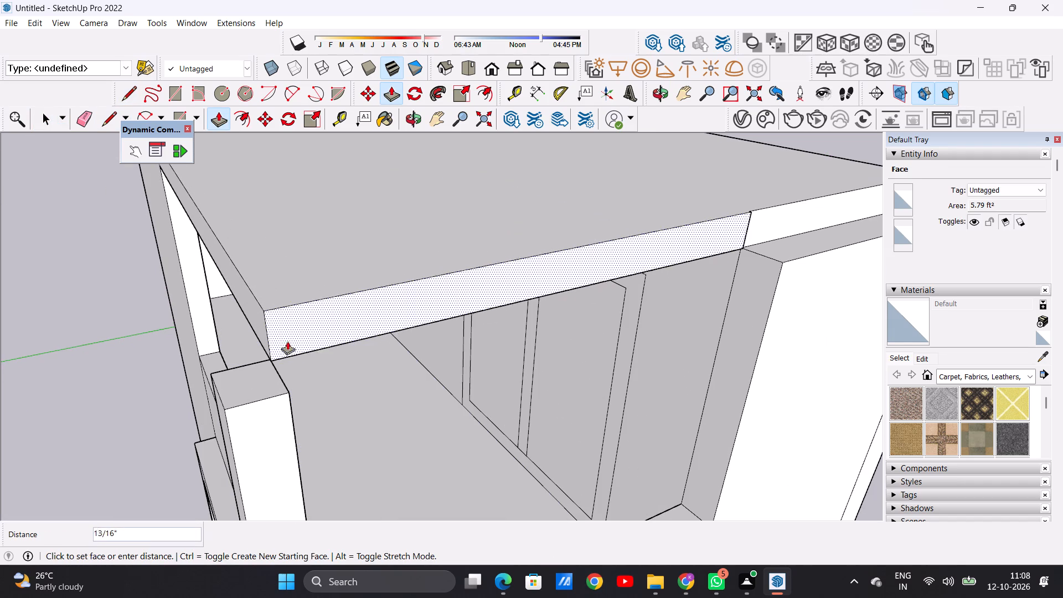
left_click(286, 389)
key("space")
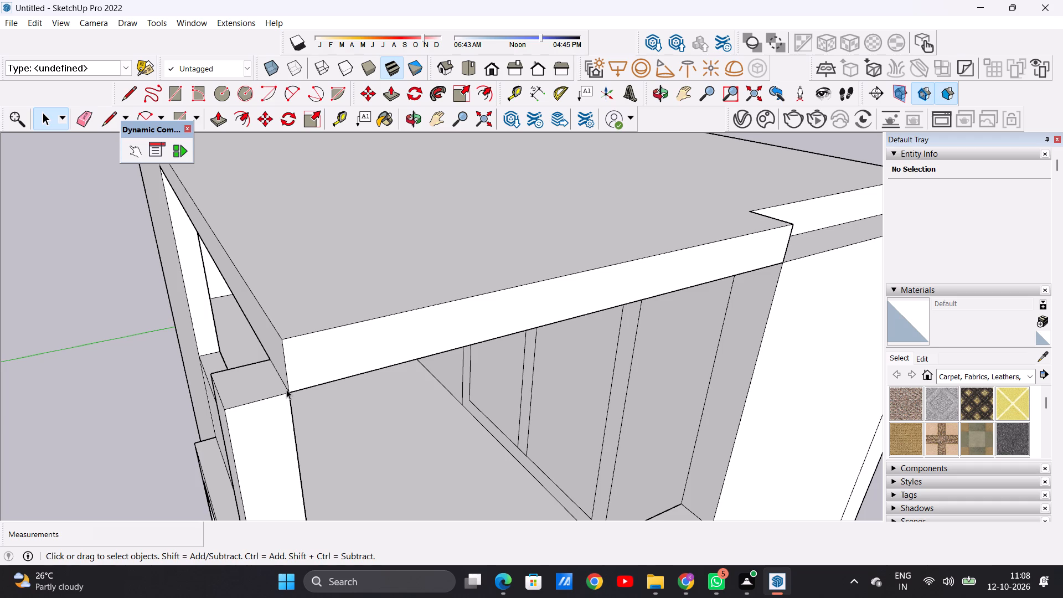
key("space")
Examine how the extended roof slab meets the front corner column and the terrace openings.
scroll(292, 384, "down", 12)
middle_click_drag(284, 382, 446, 362)
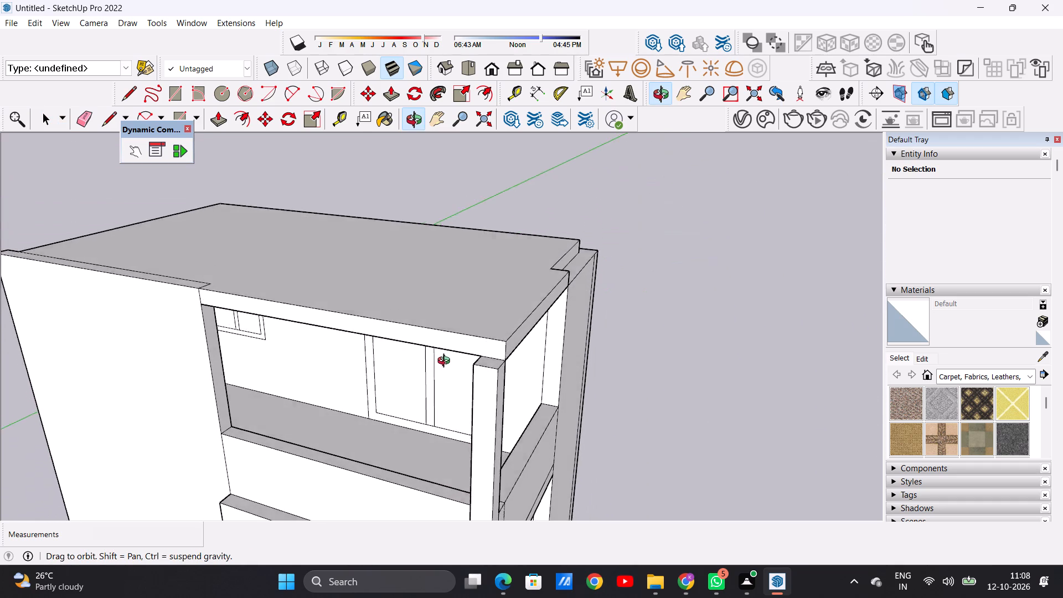
middle_click_drag(446, 362, 461, 386)
scroll(467, 334, "down", 5)
scroll(504, 377, "up", 1)
scroll(502, 377, "down", 1)
scroll(499, 378, "up", 5)
middle_click_drag(487, 389, 455, 368)
scroll(459, 347, "up", 1)
scroll(453, 321, "down", 10)
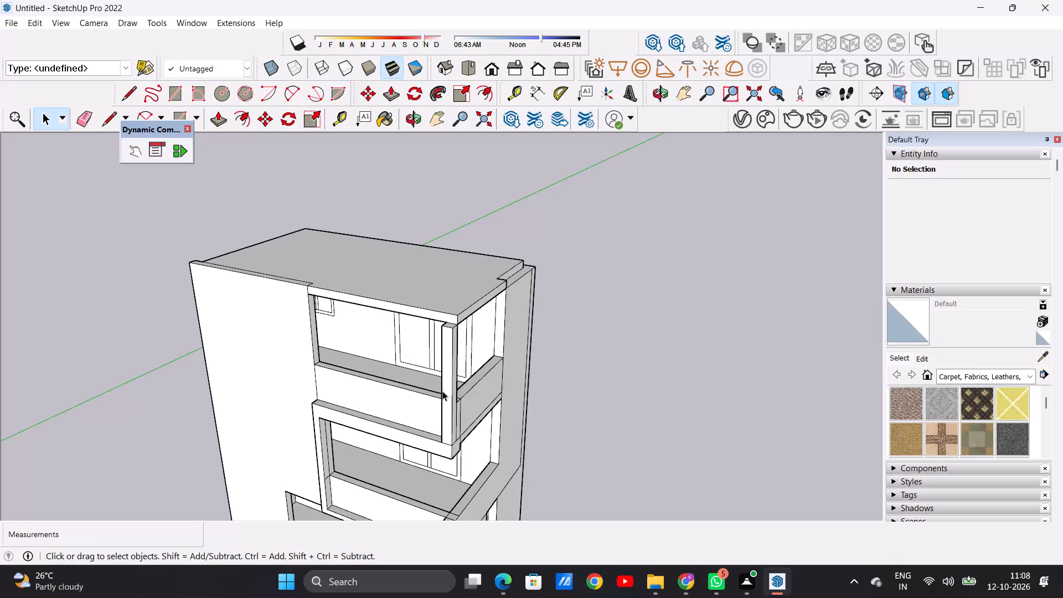
scroll(457, 326, "up", 13)
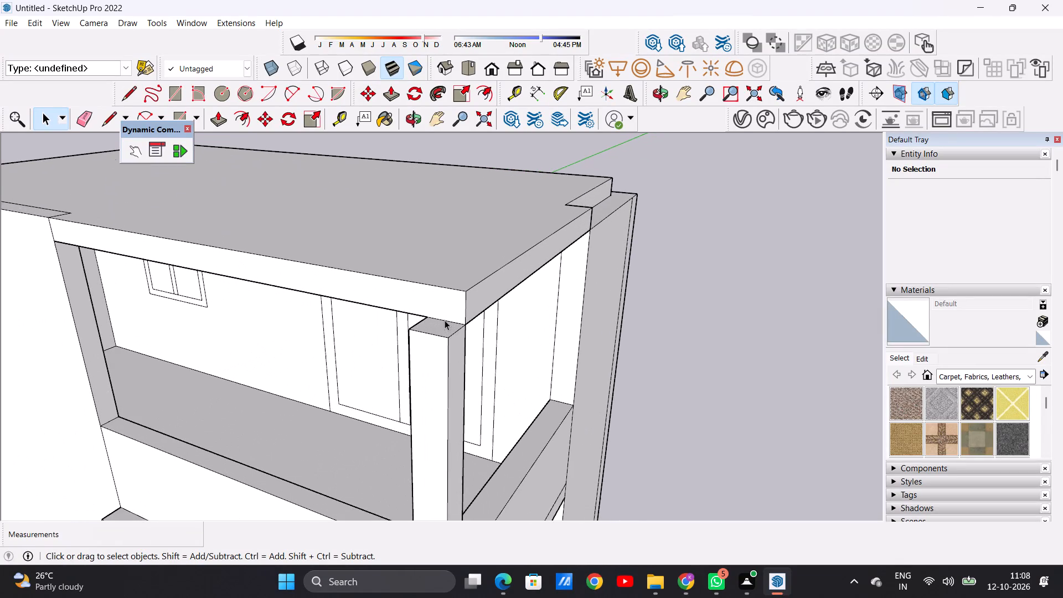
scroll(457, 341, "down", 10)
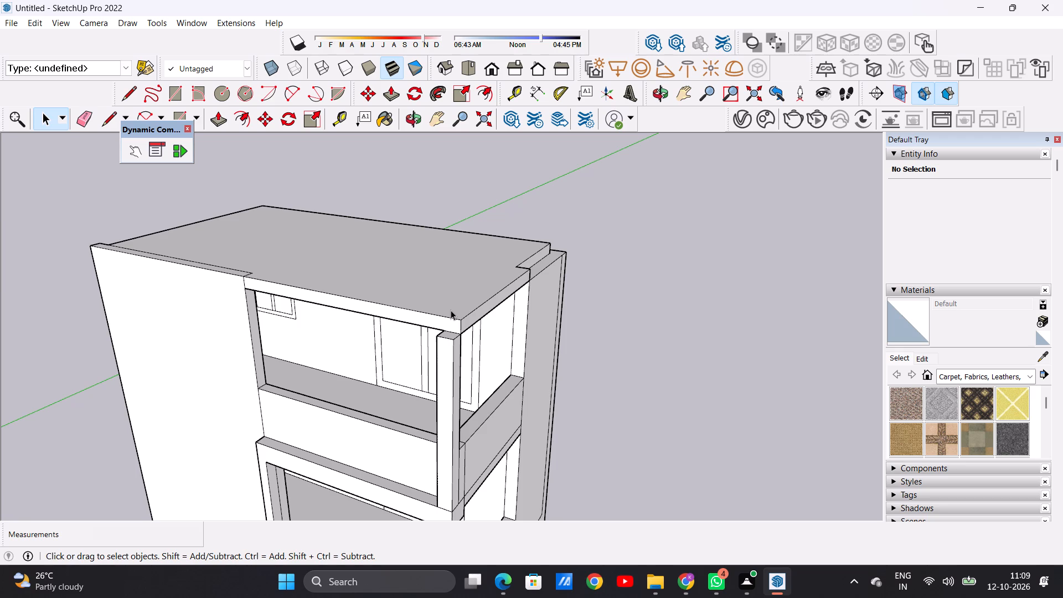
scroll(457, 336, "down", 8)
Extend the roof slab's front edge face about 8 7/16", out to the front corner column's outer top corner.
scroll(452, 329, "up", 10)
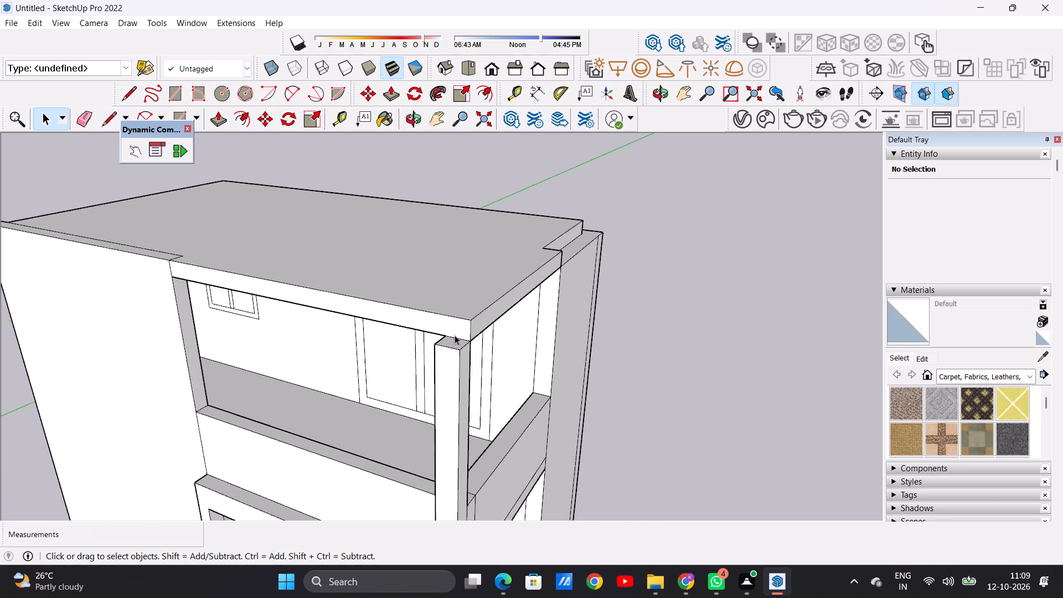
scroll(455, 335, "up", 1)
key("p")
scroll(460, 327, "up", 4)
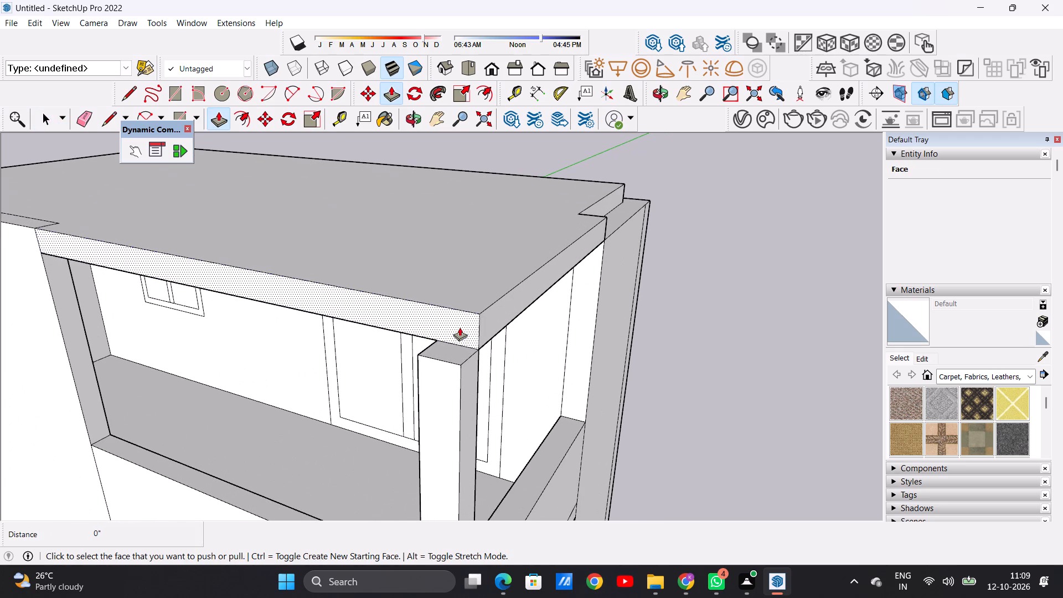
left_click(460, 327)
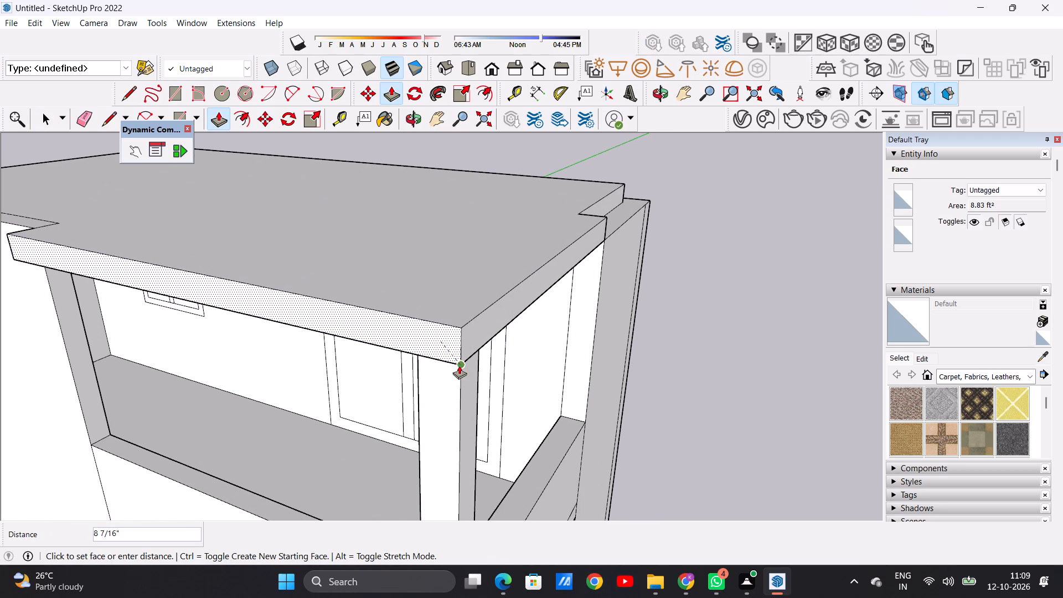
left_click(459, 365)
key("space")
Draw a line about 13' 7/16" across the roof slab's top, from the solid wall's front top corner to the slab's side edge.
scroll(468, 337, "down", 12)
middle_click_drag(435, 352, 510, 316)
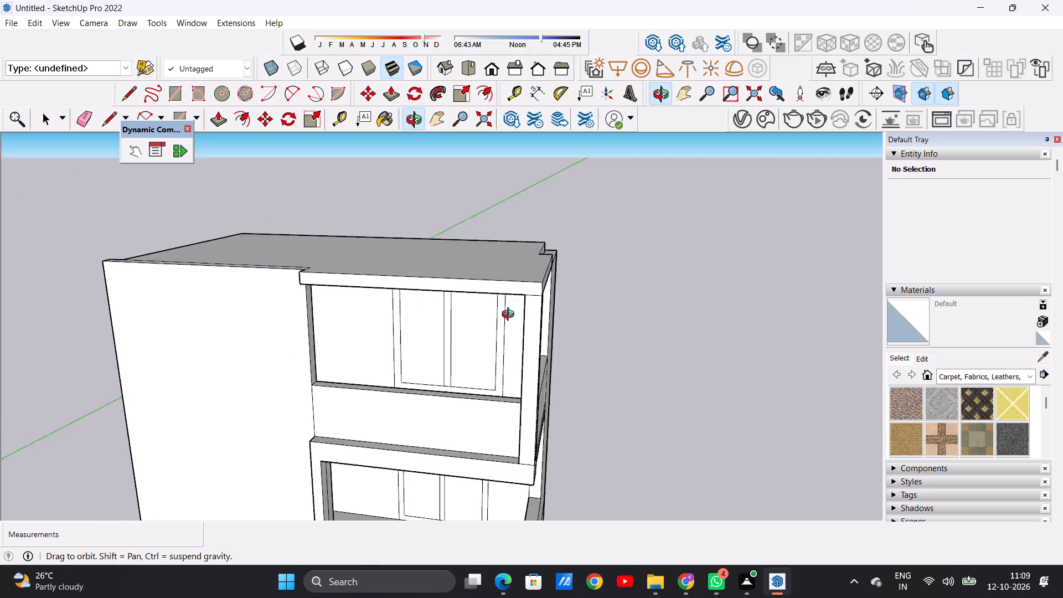
middle_click_drag(510, 316, 515, 383)
scroll(518, 348, "down", 4)
middle_click_drag(383, 329, 394, 369)
scroll(394, 369, "up", 6)
key("l")
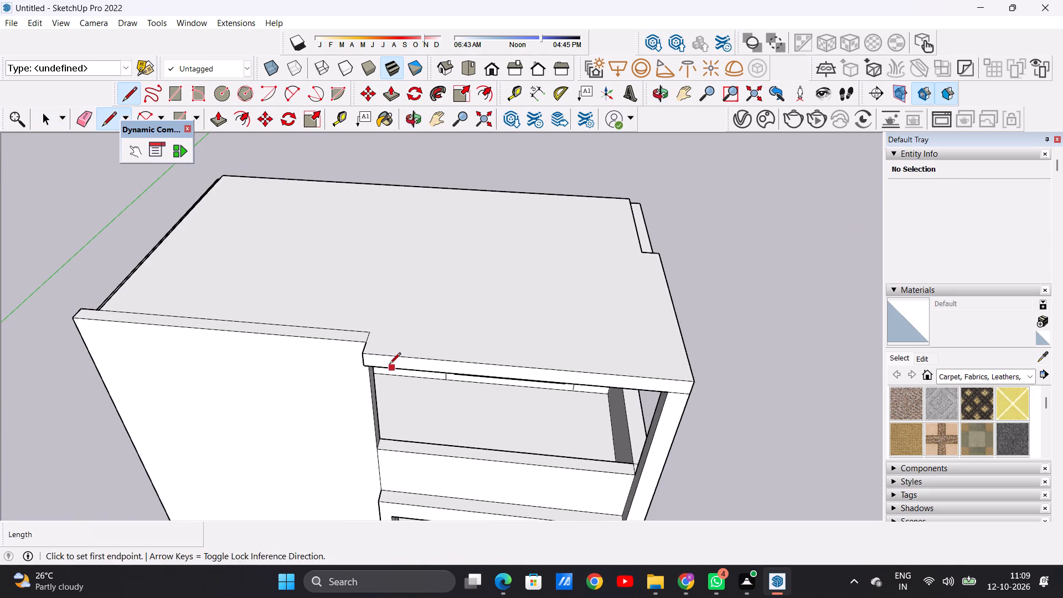
middle_click_drag(364, 349, 413, 353)
scroll(410, 353, "up", 7)
middle_click_drag(410, 354, 382, 368)
scroll(384, 370, "up", 7)
left_click(378, 361)
scroll(375, 371, "down", 2)
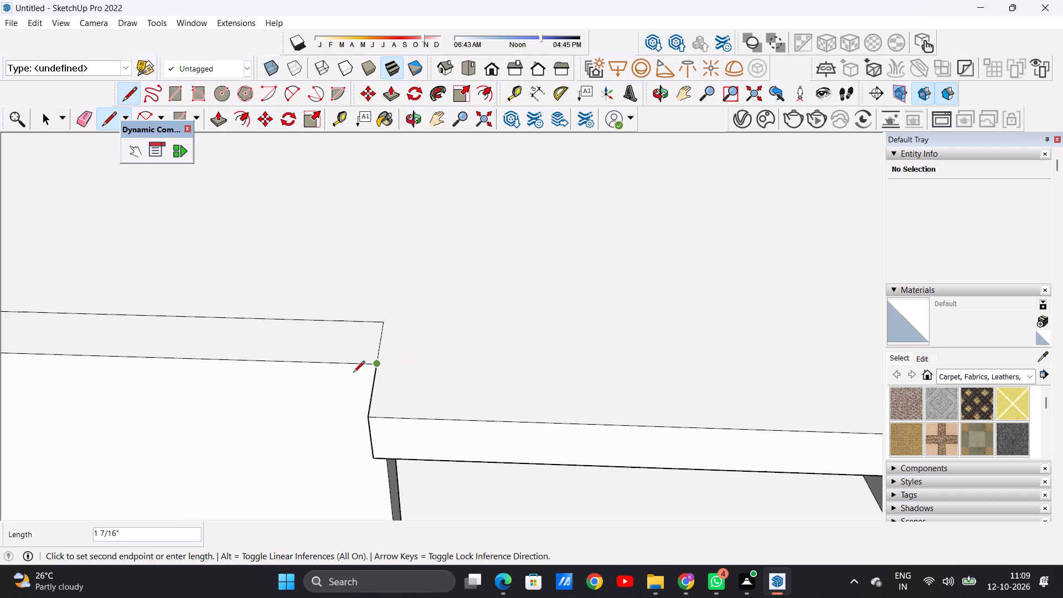
scroll(353, 373, "down", 11)
scroll(529, 386, "down", 6)
scroll(675, 384, "up", 14)
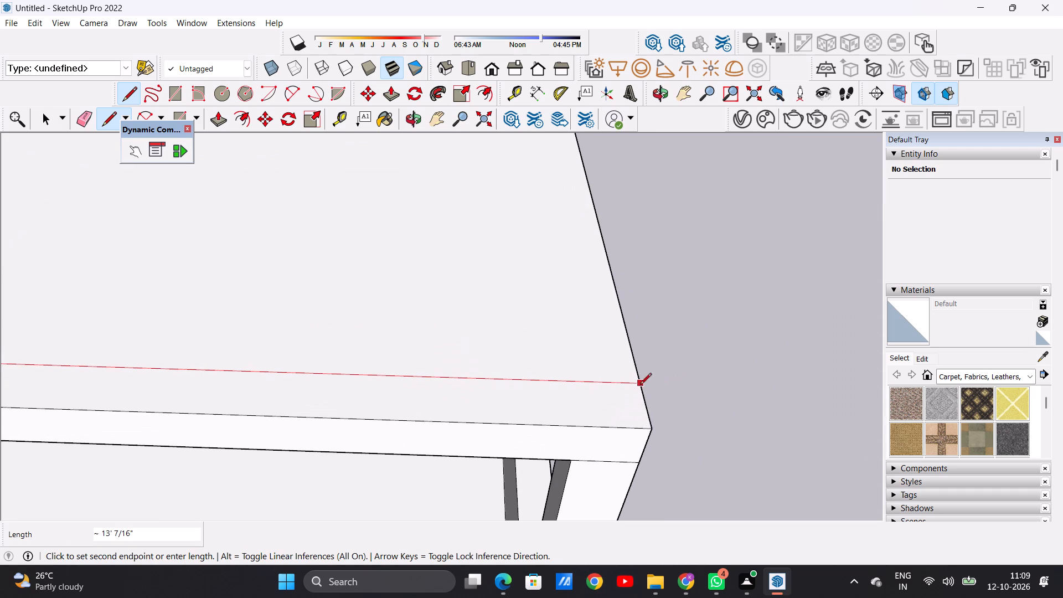
left_click(638, 385)
key("space")
Erase the edge between the front corner column's front face and the roof slab's front edge face.
scroll(445, 417, "down", 7)
middle_click_drag(461, 449, 457, 442)
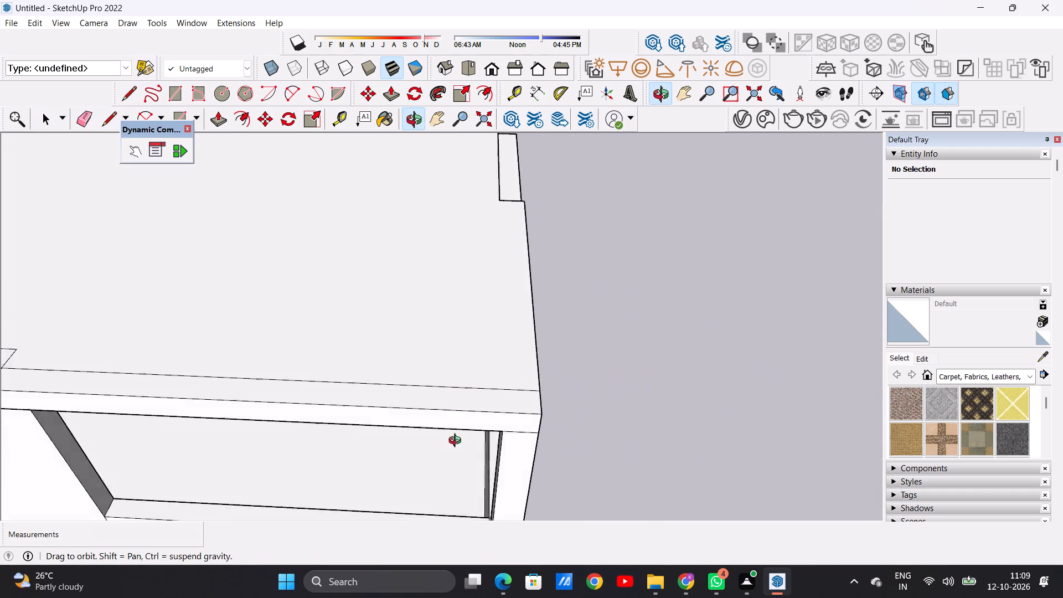
middle_click_drag(457, 442, 469, 358)
scroll(519, 395, "down", 11)
middle_click_drag(506, 430, 488, 365)
scroll(508, 299, "up", 1)
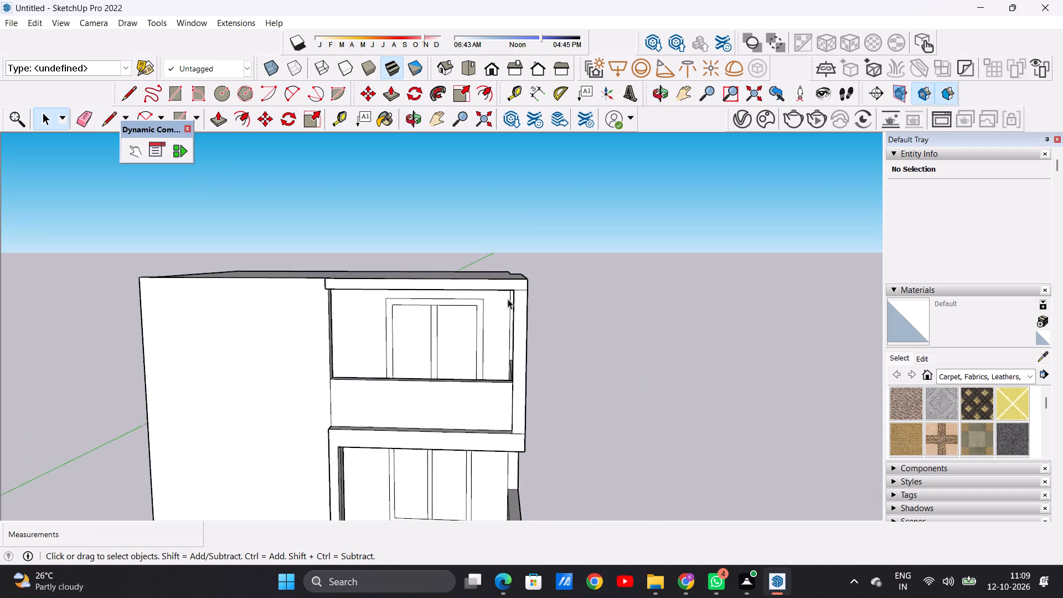
scroll(508, 299, "up", 11)
key("e")
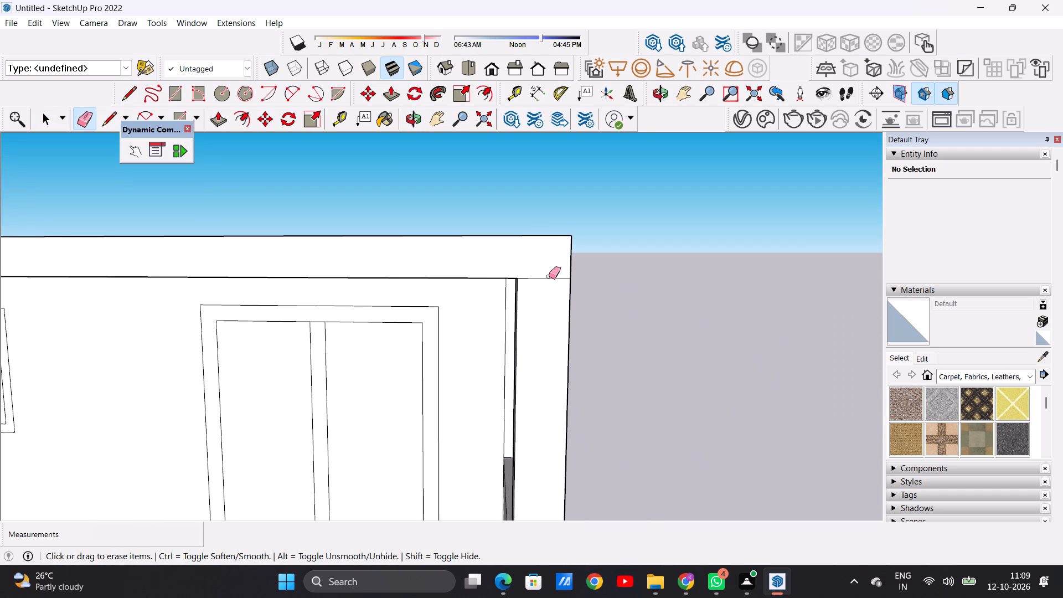
left_click_drag(548, 279, 548, 295)
key("space")
Examine the whole building from both sides and above, checking the roof slab against the surrounding wall tops.
scroll(539, 371, "down", 12)
middle_click_drag(529, 358, 522, 457)
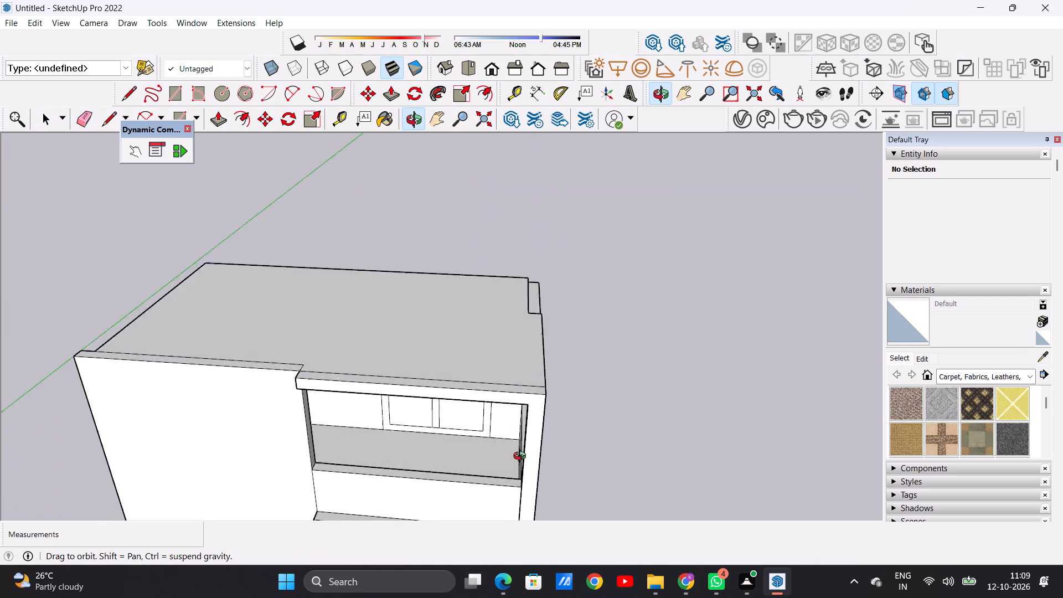
middle_click_drag(522, 457, 533, 465)
scroll(489, 360, "down", 6)
middle_click_drag(402, 452, 666, 387)
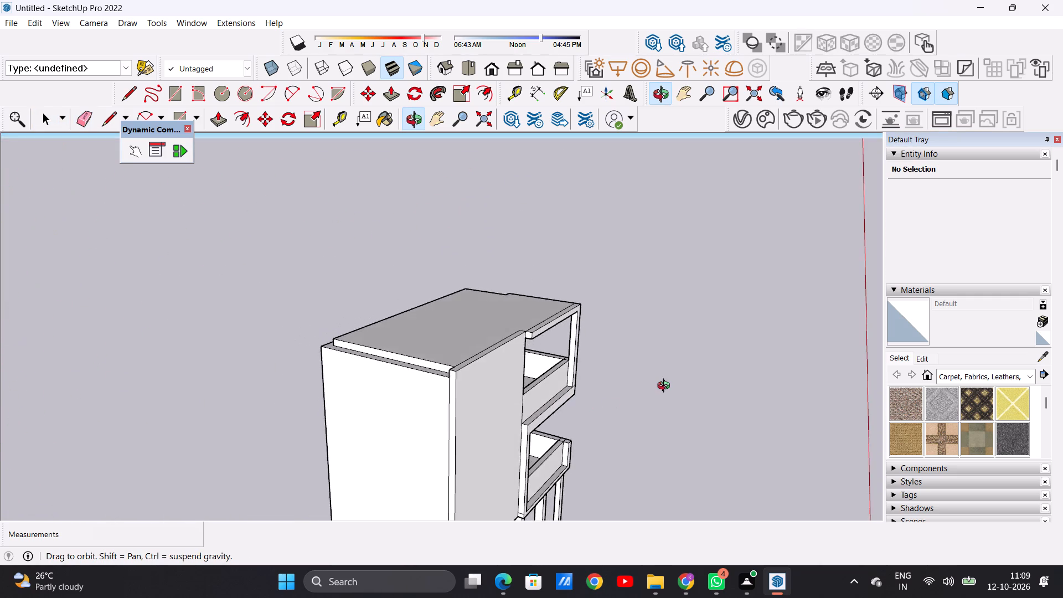
middle_click_drag(666, 387, 236, 411)
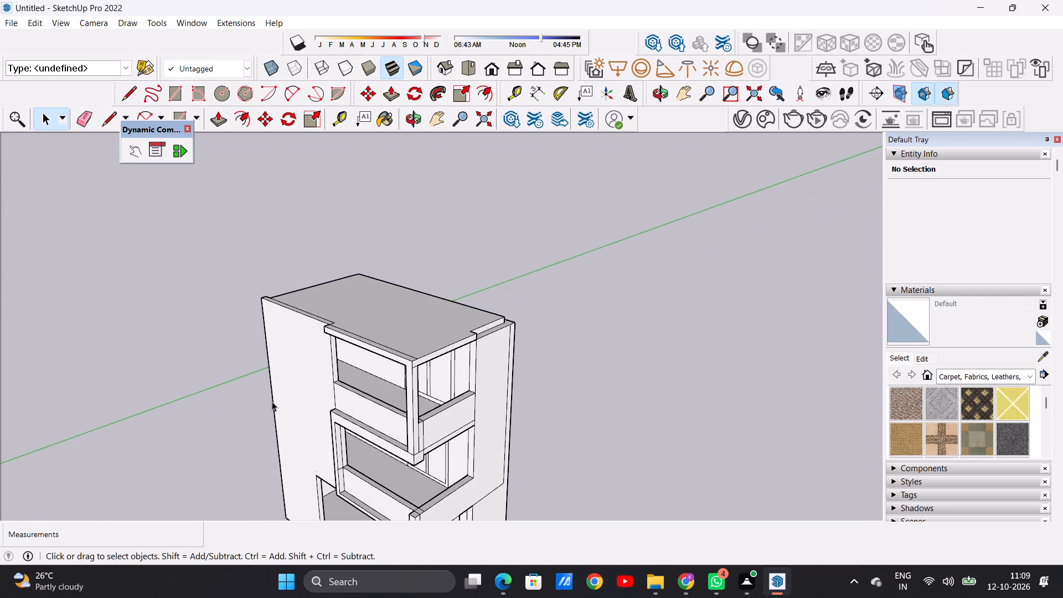
middle_click_drag(290, 389, 369, 372)
scroll(461, 339, "up", 1)
scroll(461, 339, "down", 1)
scroll(461, 338, "up", 4)
middle_click_drag(517, 324, 404, 453)
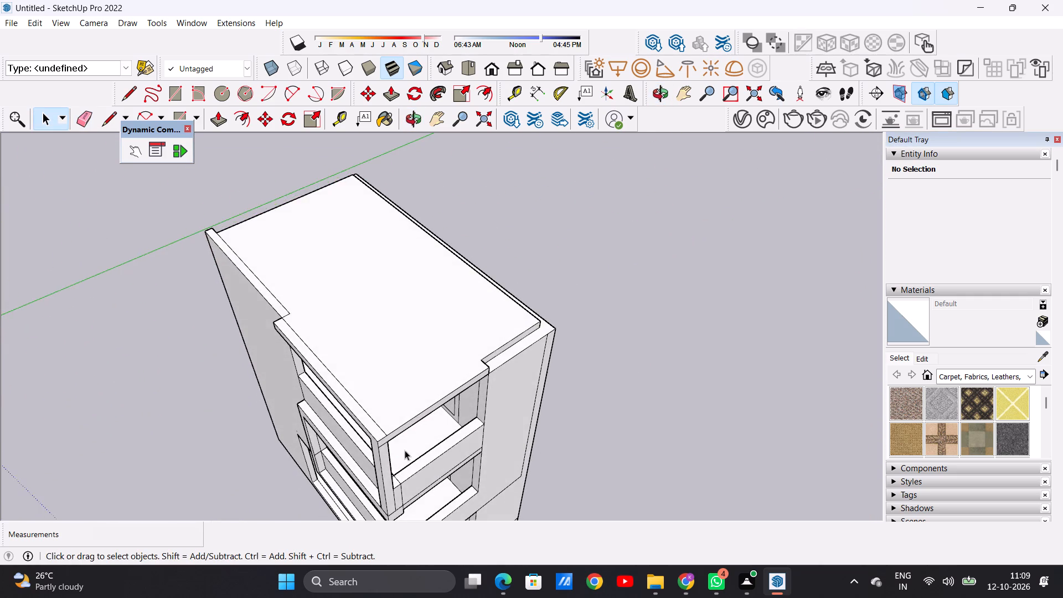
scroll(421, 349, "down", 9)
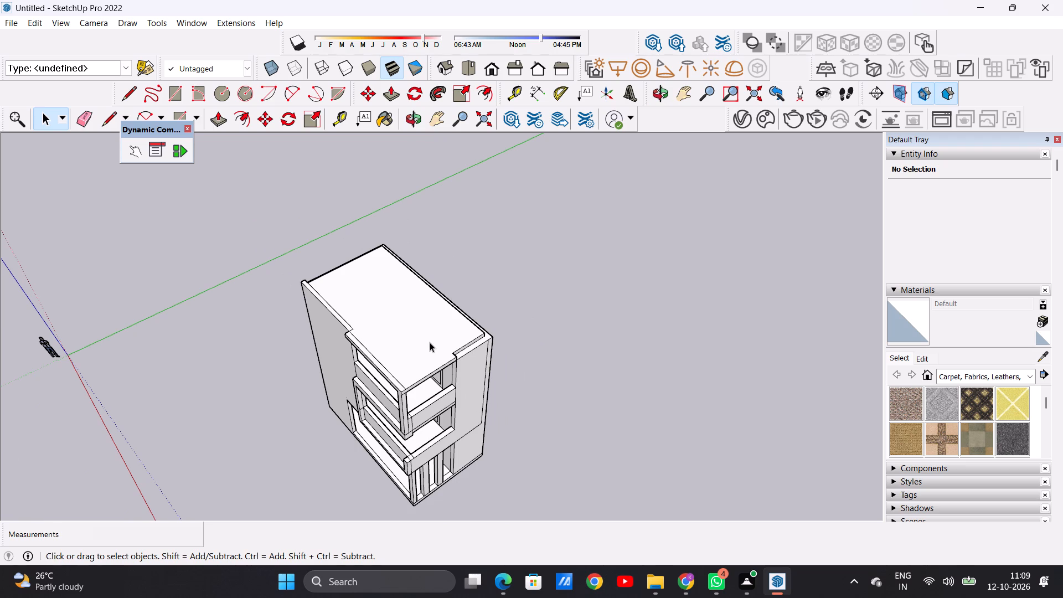
scroll(450, 336, "down", 5)
scroll(408, 403, "up", 5)
middle_click_drag(425, 358, 484, 272)
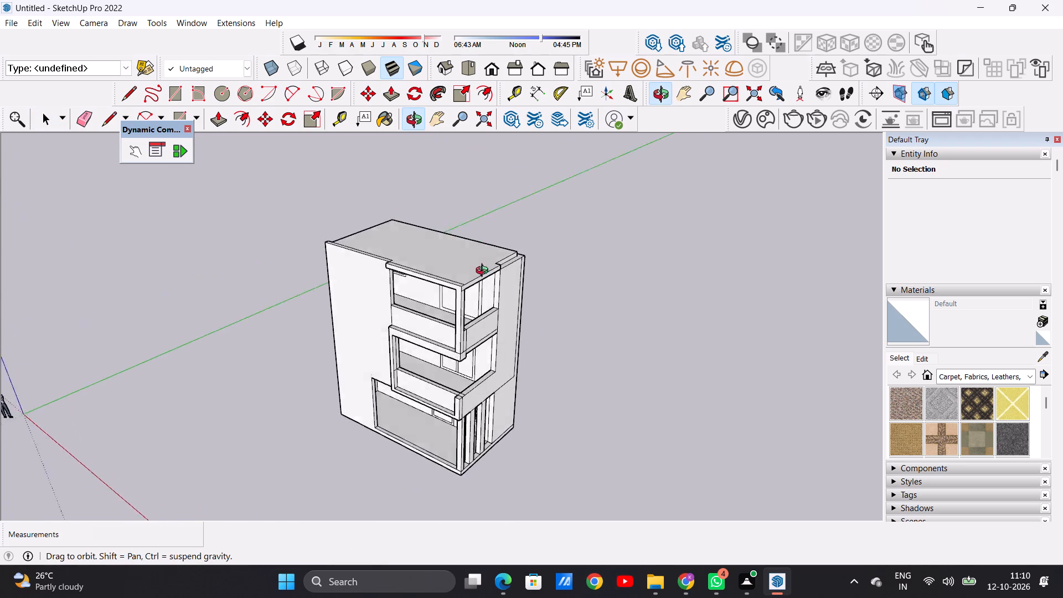
middle_click_drag(484, 272, 478, 355)
scroll(530, 290, "up", 7)
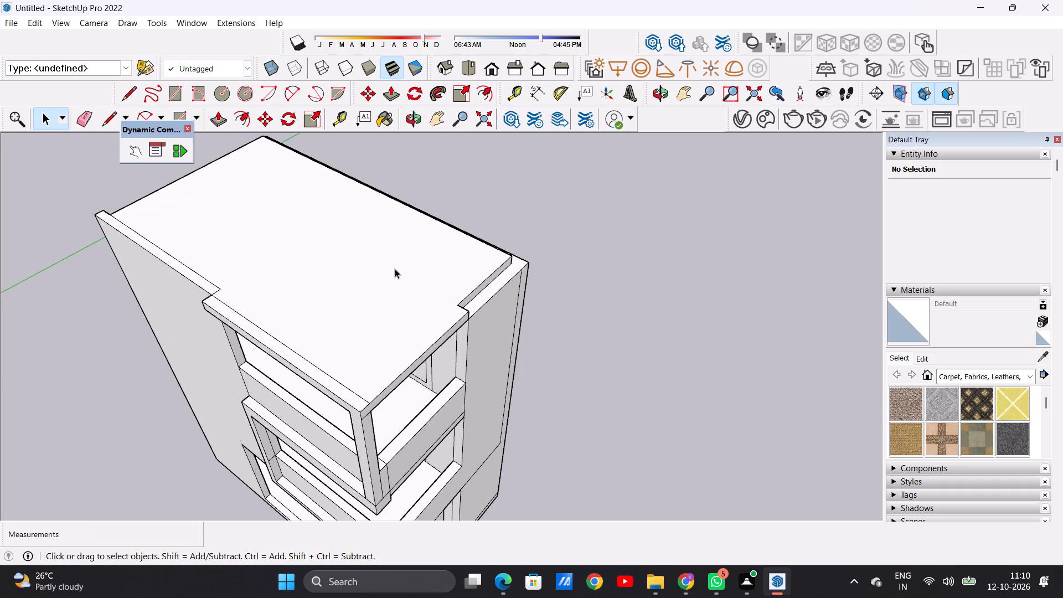
middle_click_drag(395, 275, 400, 316)
scroll(439, 293, "down", 7)
scroll(451, 279, "up", 1)
scroll(452, 283, "down", 4)
middle_click(462, 312)
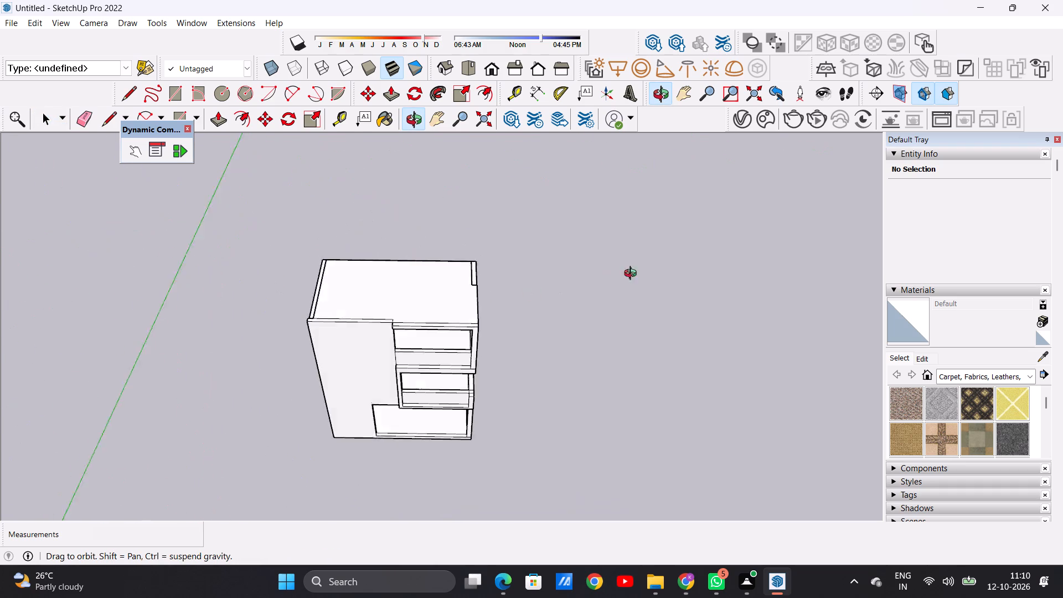
scroll(551, 291, "down", 1)
scroll(553, 292, "up", 1)
scroll(554, 292, "down", 5)
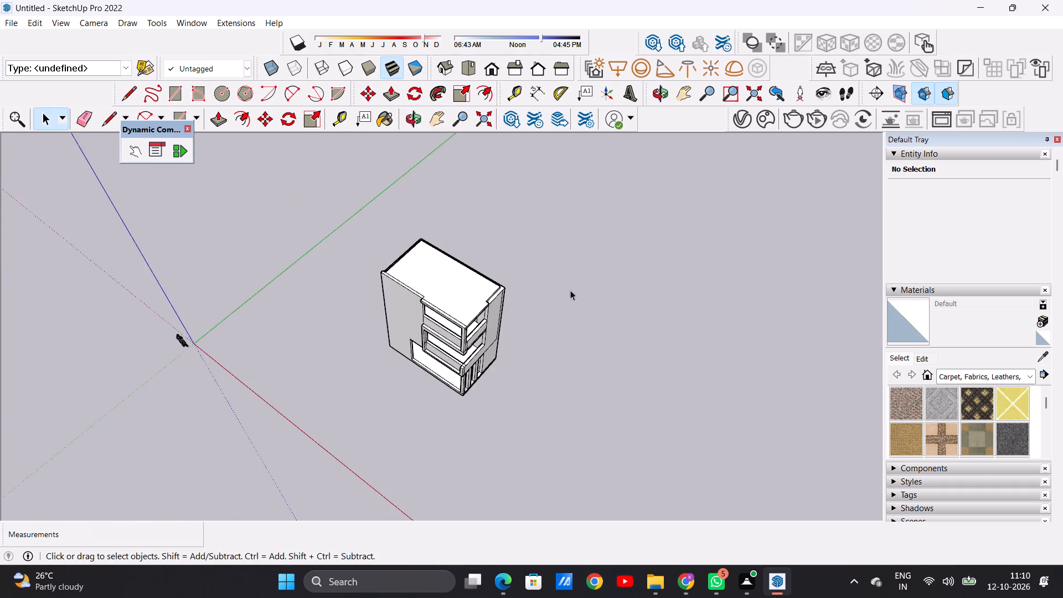
scroll(439, 285, "up", 7)
middle_click_drag(528, 352, 496, 274)
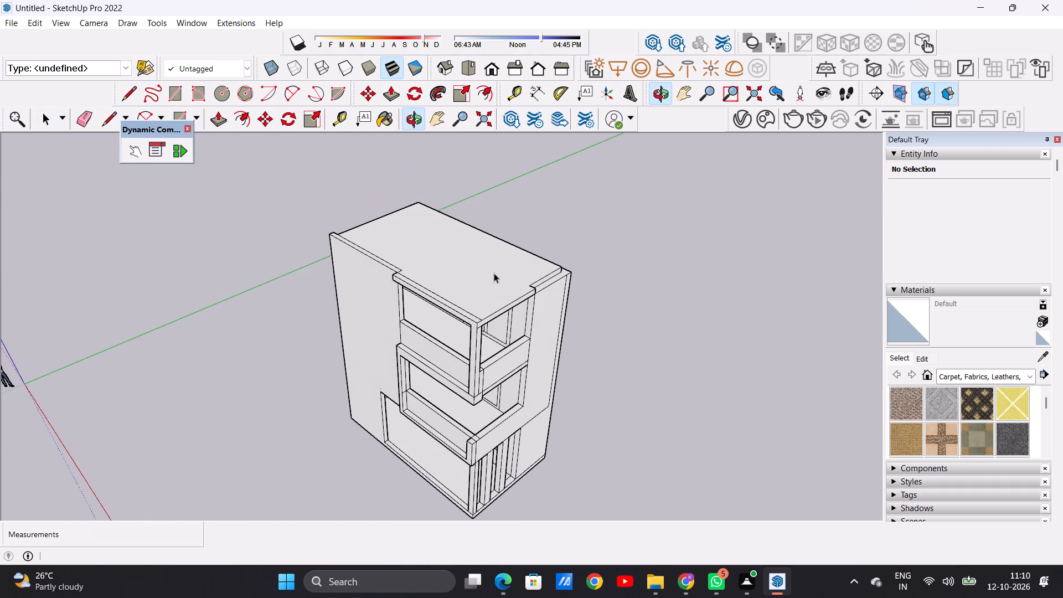
Push/Pull the lower wall-top strip along the roof slab's side and rear up 8 1/8", flush with the slab's top.
key("p")
middle_click_drag(496, 253, 496, 336)
scroll(546, 327, "up", 8)
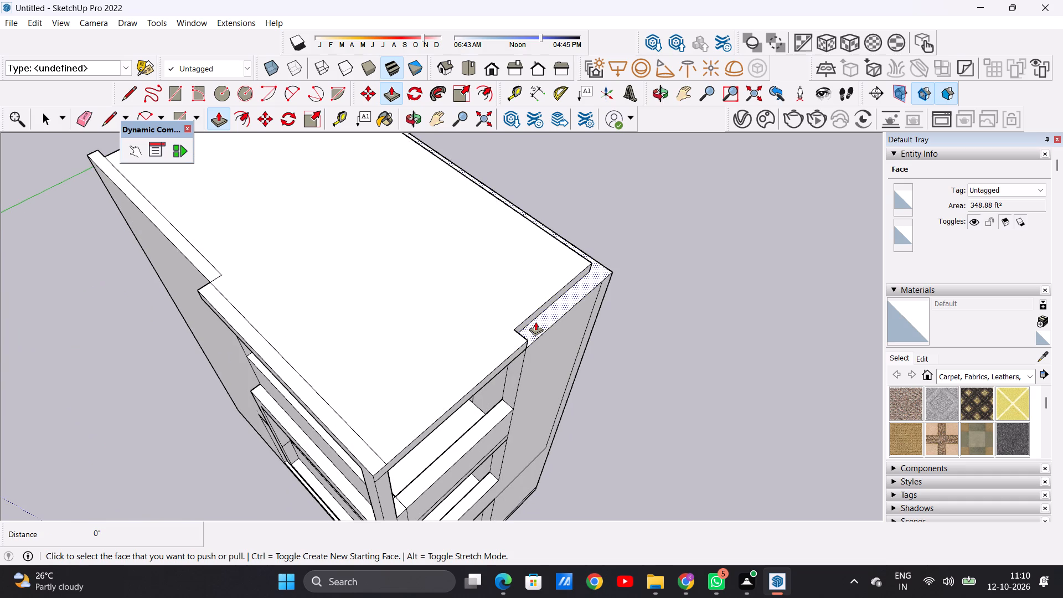
left_click(535, 322)
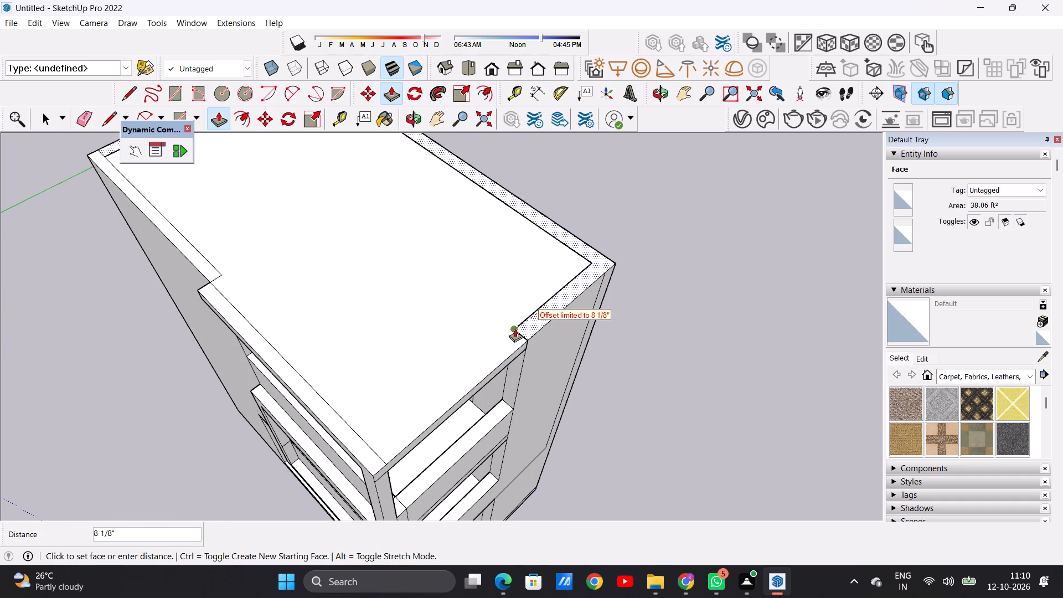
left_click(514, 327)
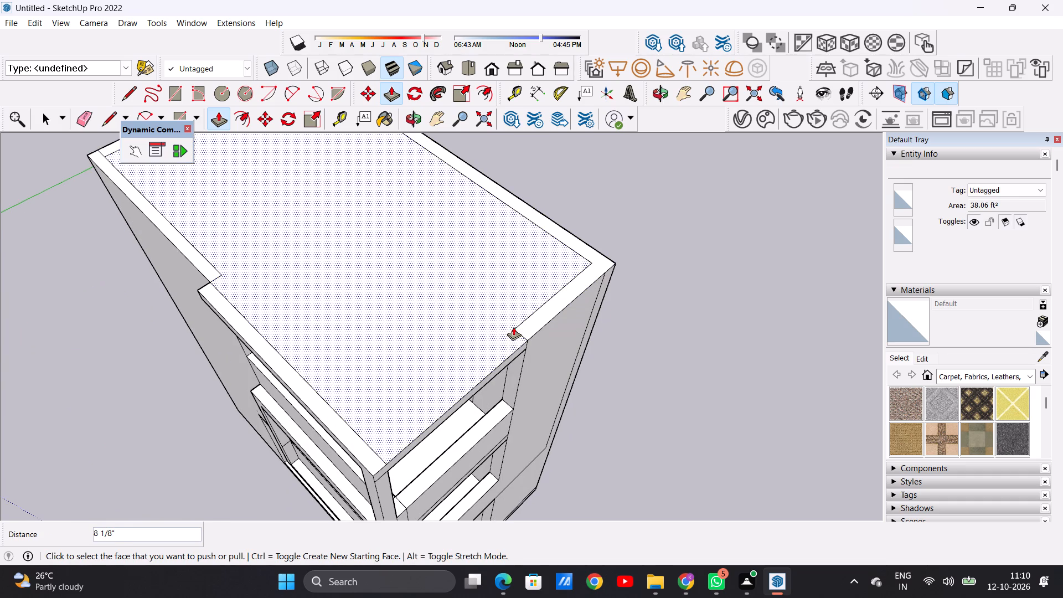
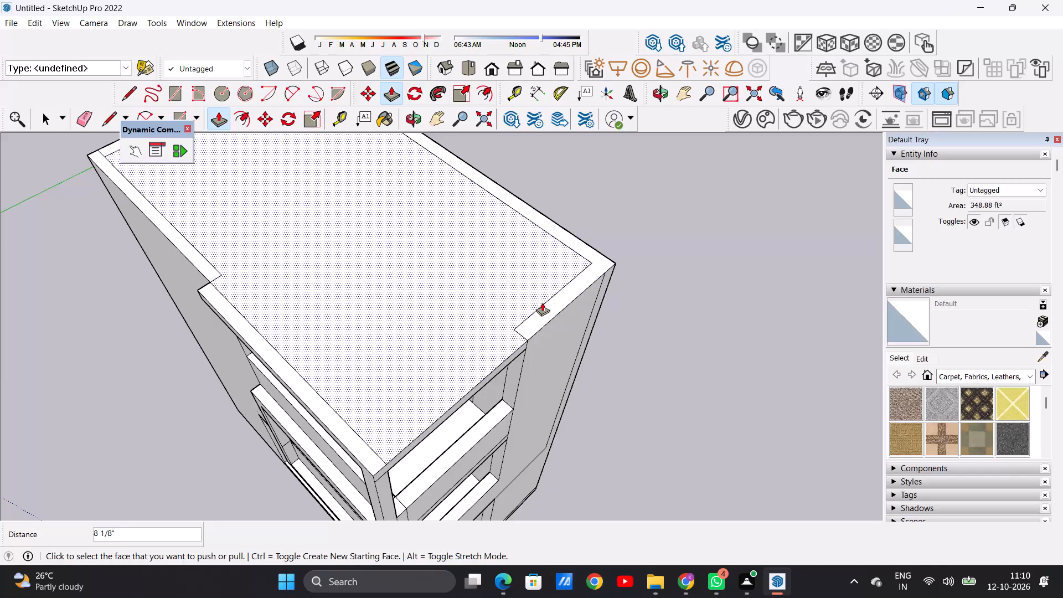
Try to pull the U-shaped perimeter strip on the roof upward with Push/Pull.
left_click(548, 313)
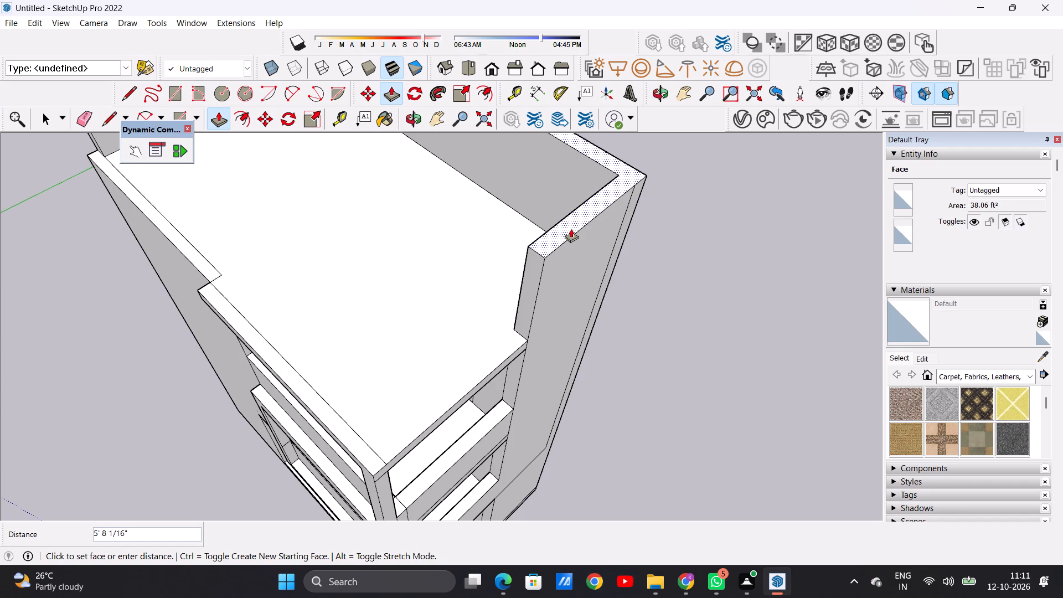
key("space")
Examine the roof outline and the front balconies of the building from several angles.
scroll(333, 355, "down", 4)
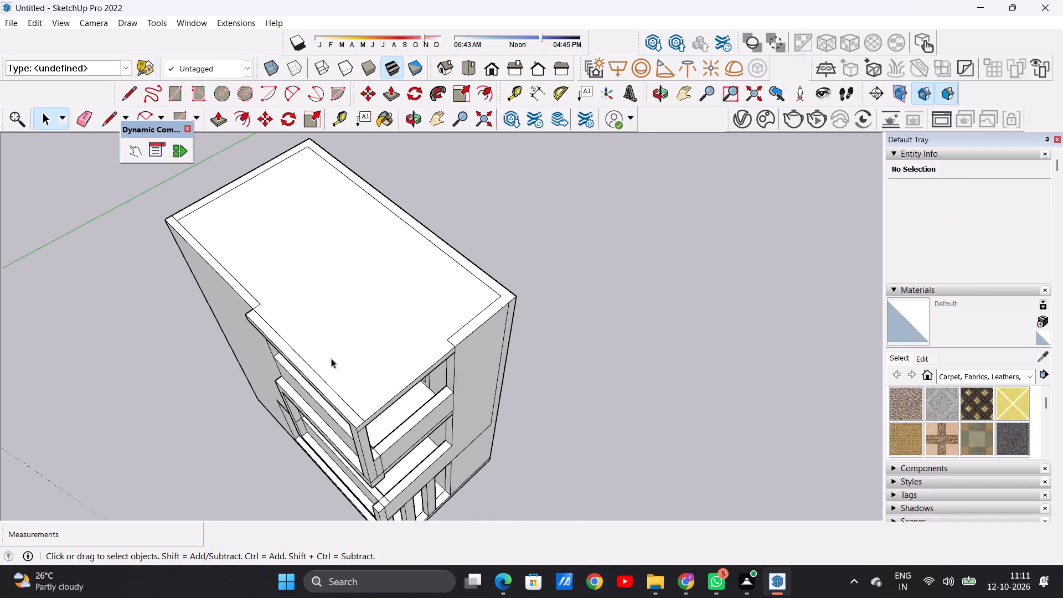
scroll(331, 358, "down", 2)
middle_click_drag(470, 302, 549, 240)
key("space")
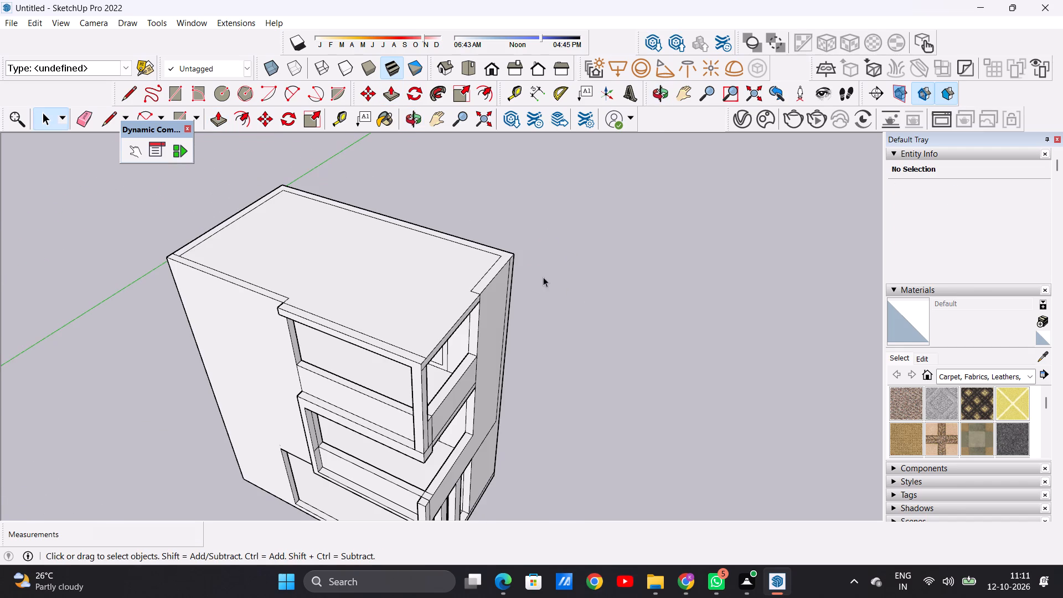
scroll(409, 308, "down", 6)
middle_click_drag(370, 332, 503, 203)
scroll(489, 244, "up", 4)
scroll(478, 250, "down", 1)
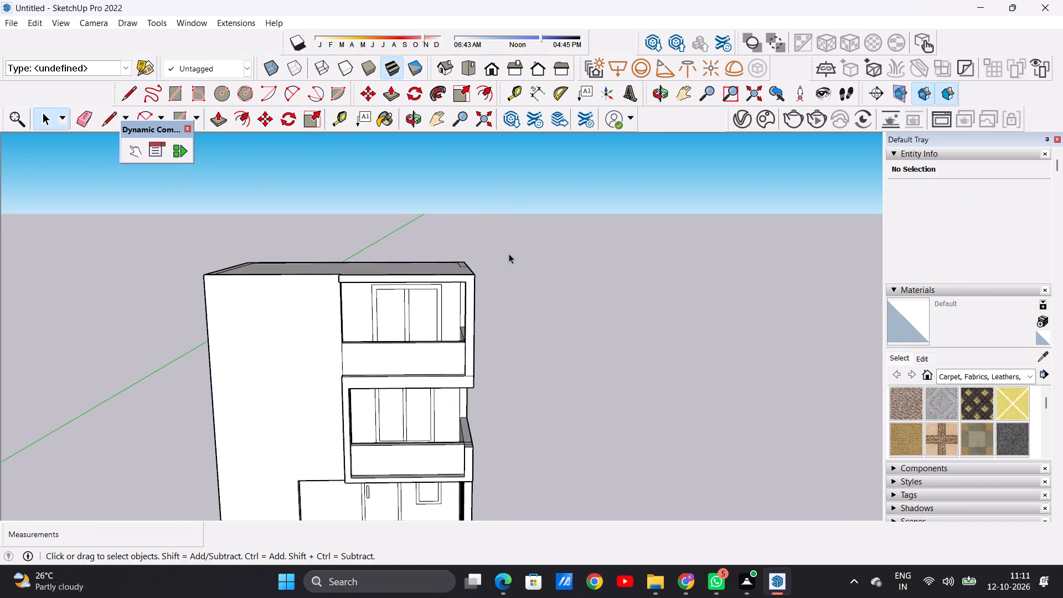
middle_click_drag(509, 254, 429, 323)
scroll(486, 300, "down", 6)
scroll(358, 279, "up", 5)
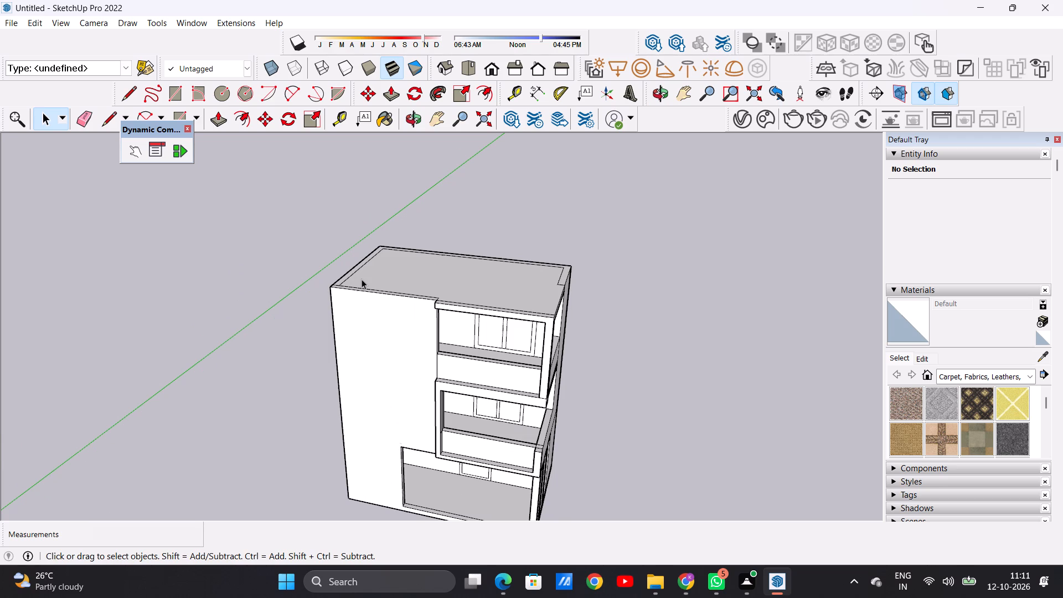
scroll(460, 297, "down", 3)
scroll(452, 290, "up", 1)
scroll(452, 288, "down", 3)
middle_click_drag(411, 282, 450, 396)
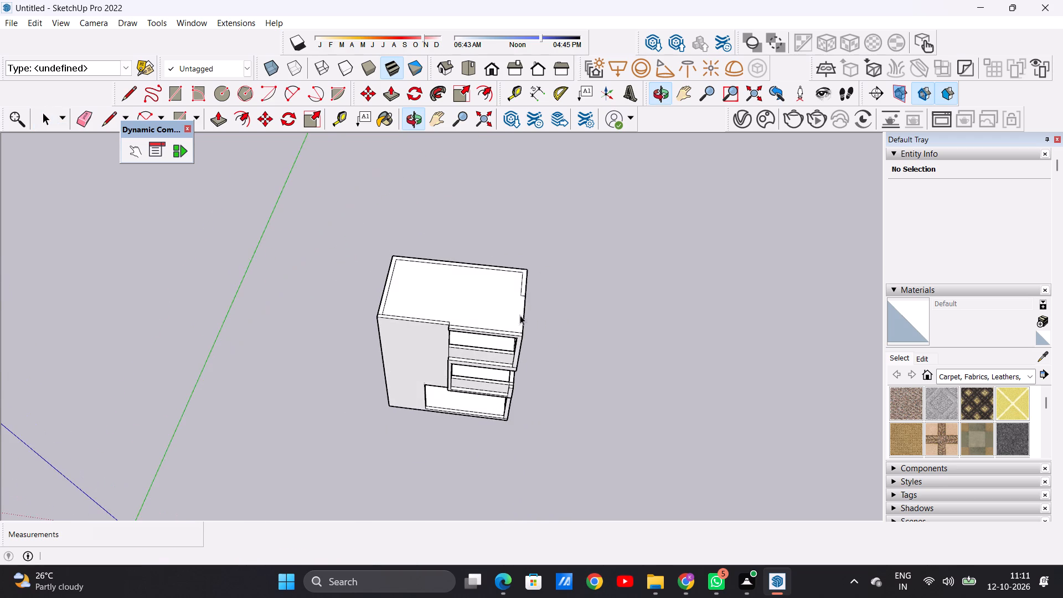
scroll(530, 300, "up", 7)
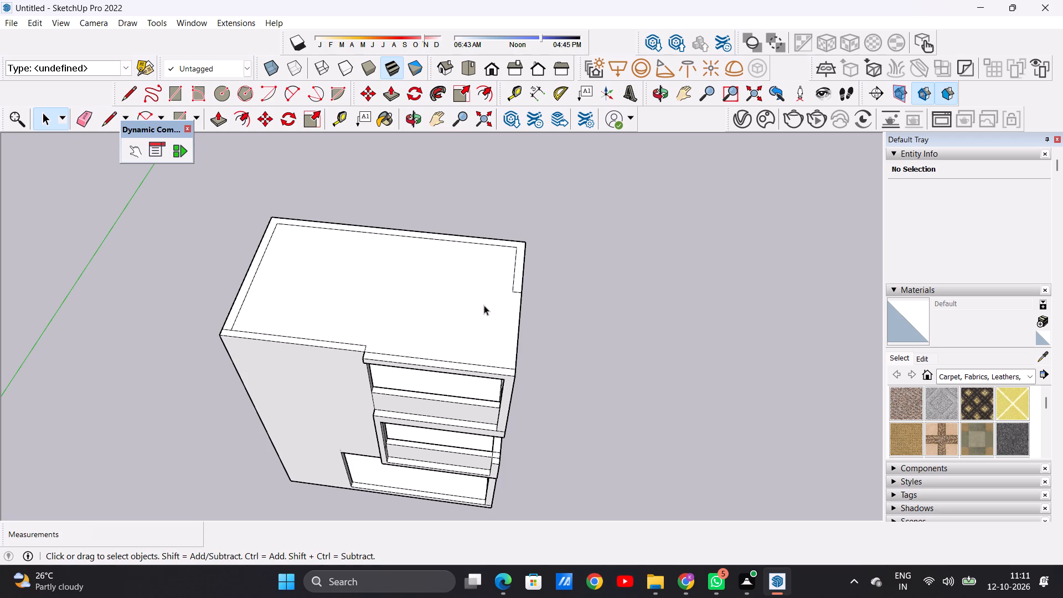
scroll(487, 311, "down", 6)
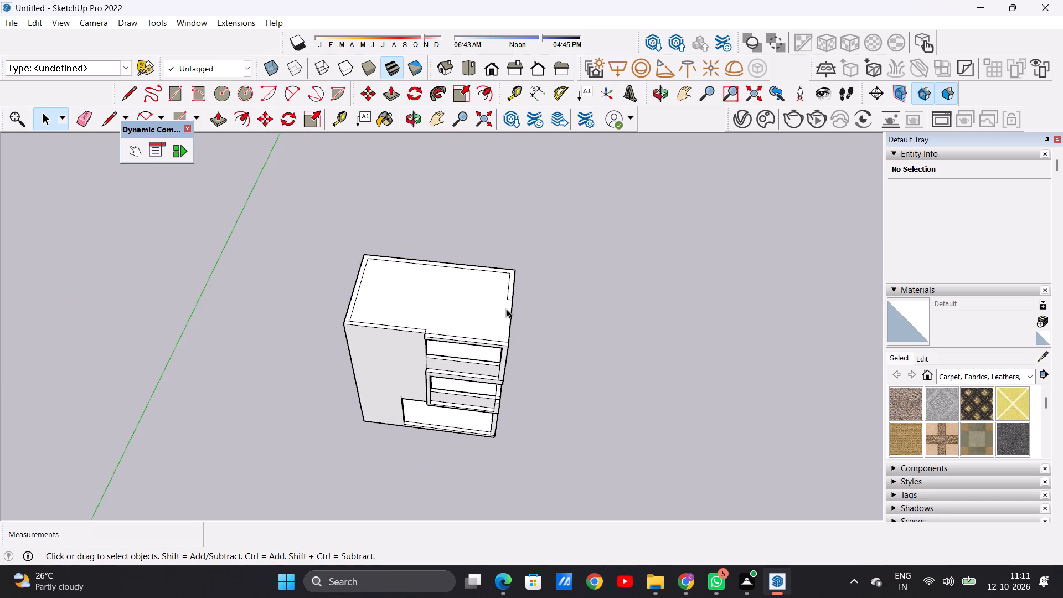
middle_click_drag(487, 357, 503, 224)
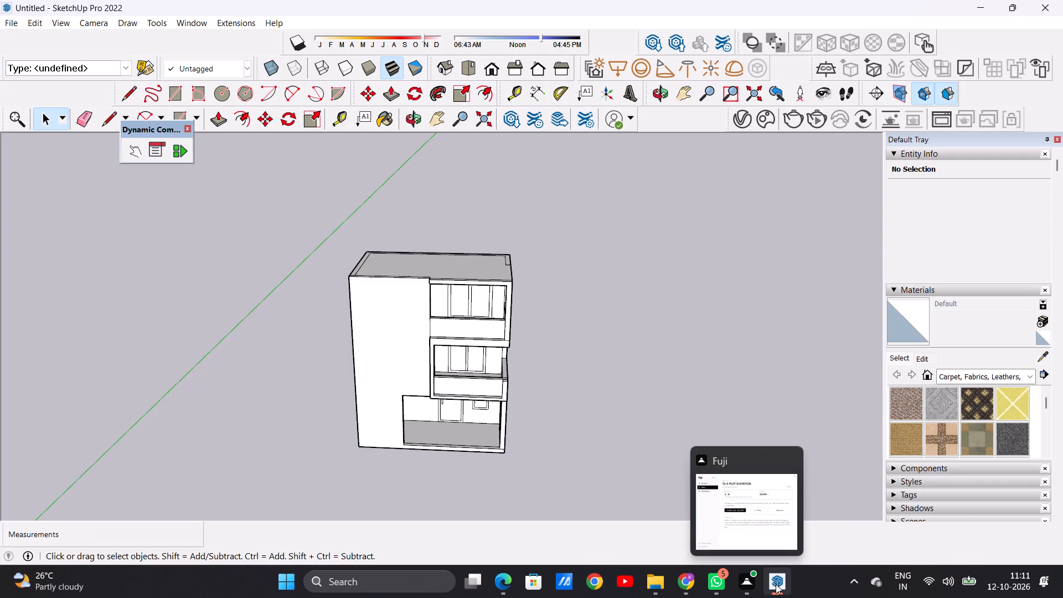
left_click(742, 513)
scroll(484, 318, "down", 5)
middle_click_drag(496, 279, 380, 417)
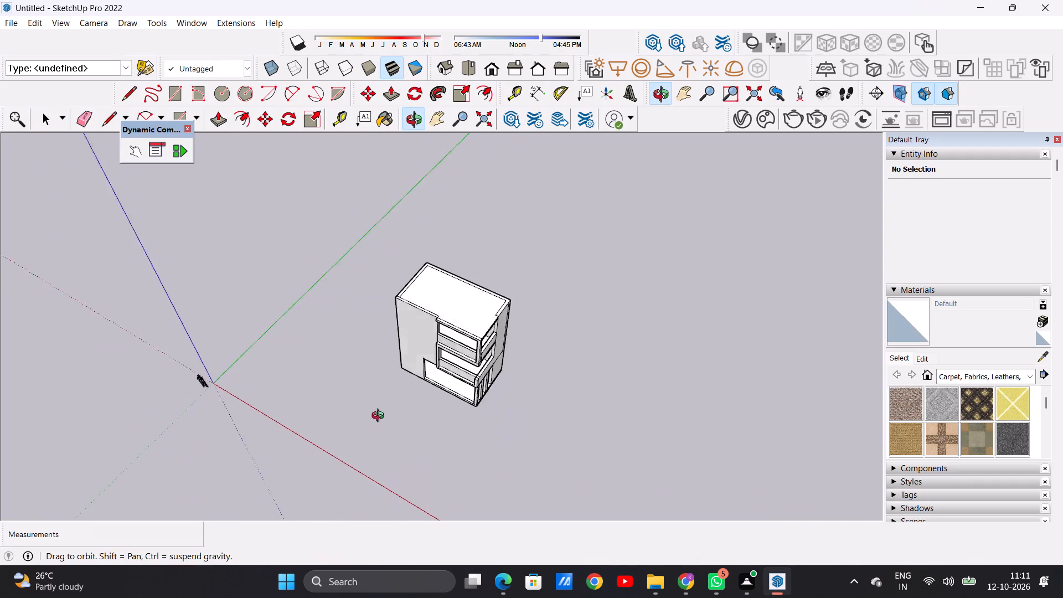
middle_click_drag(380, 417, 386, 425)
scroll(481, 279, "up", 4)
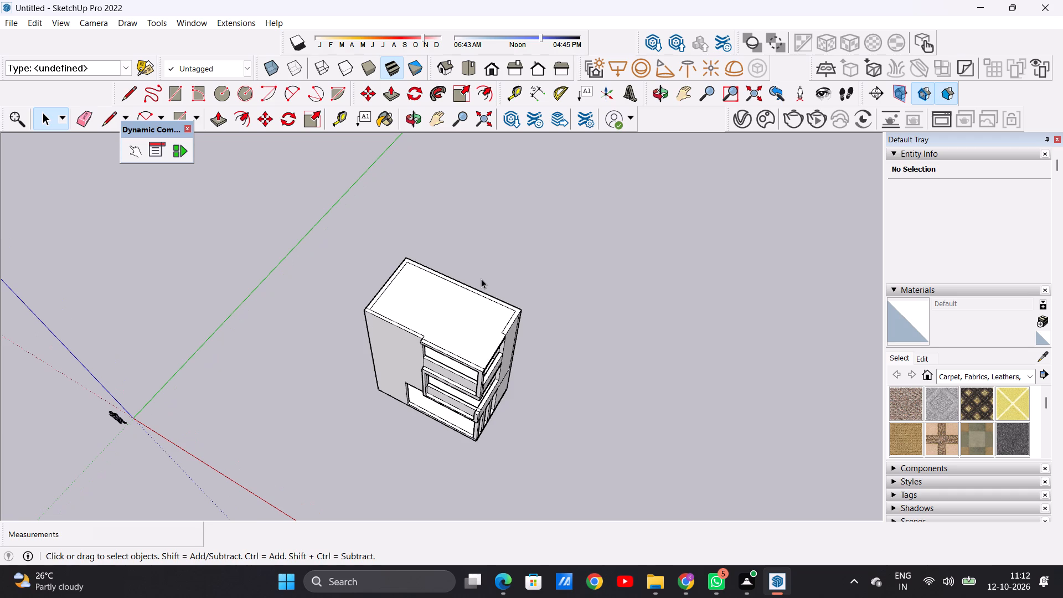
scroll(473, 352, "up", 4)
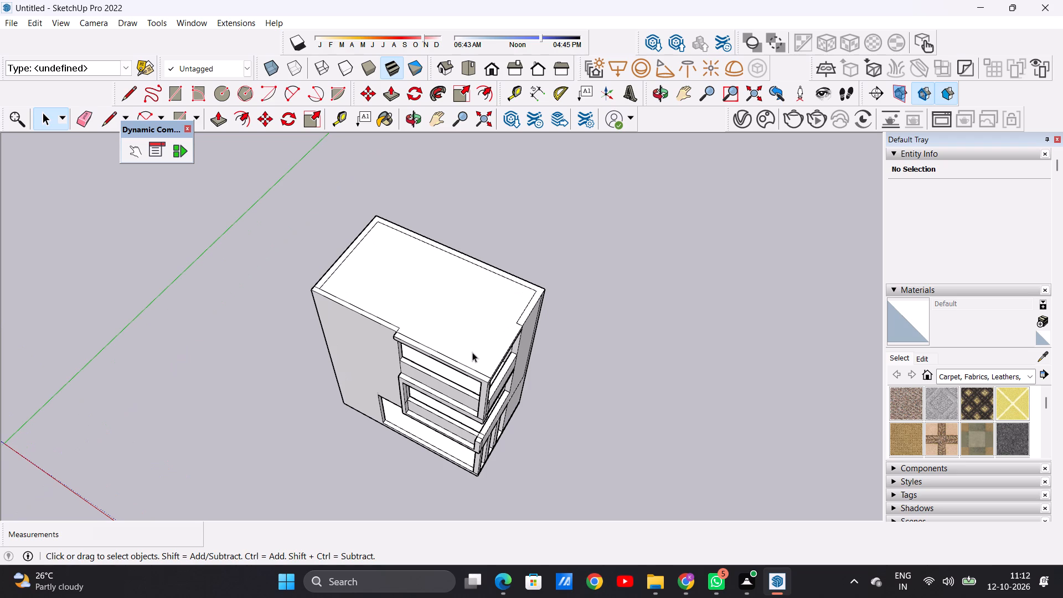
scroll(486, 353, "down", 3)
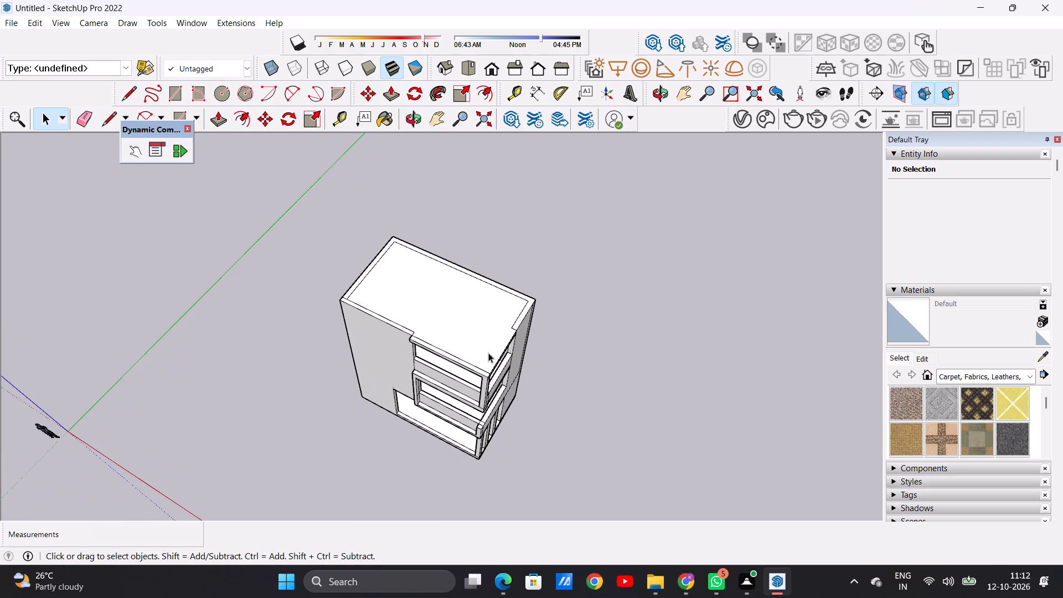
scroll(486, 353, "up", 4)
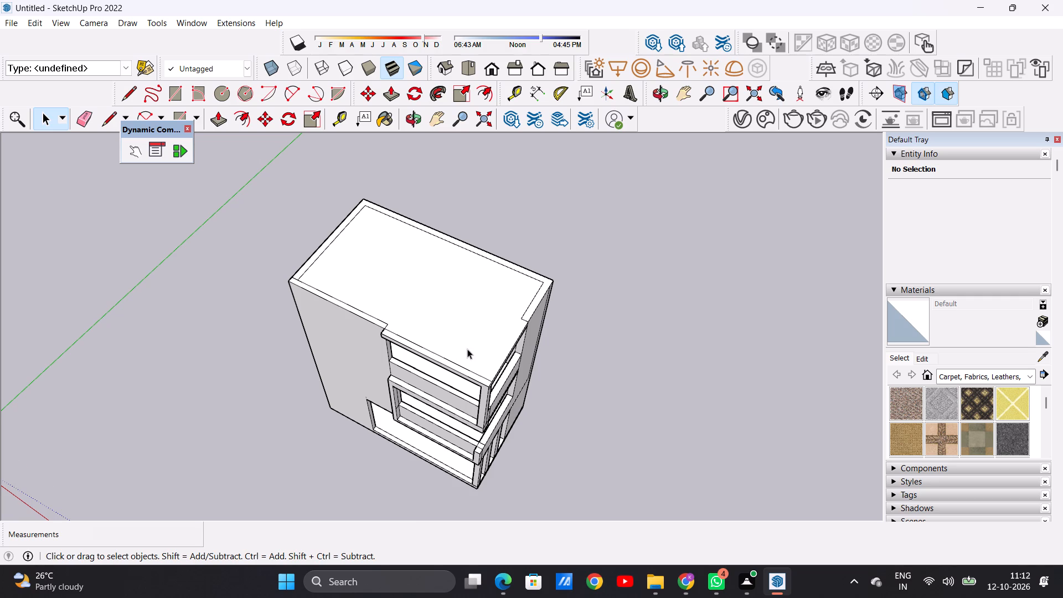
Push/Pull the U-shaped perimeter strip on the roof up 10' as walls for another floor.
scroll(474, 349, "down", 6)
middle_click_drag(483, 339, 507, 272)
scroll(507, 306, "up", 7)
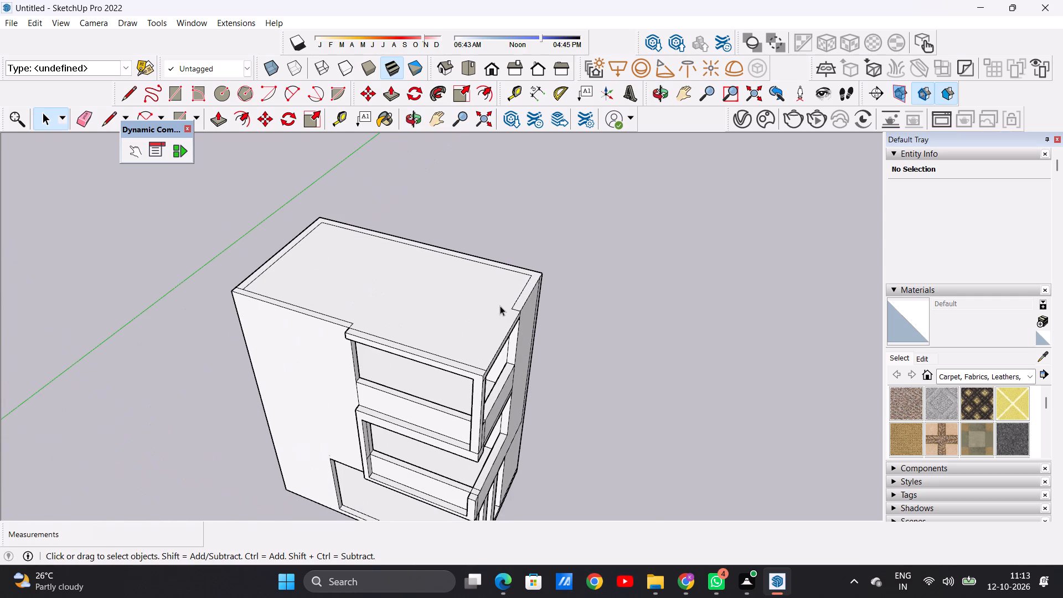
key("p")
scroll(531, 291, "up", 9)
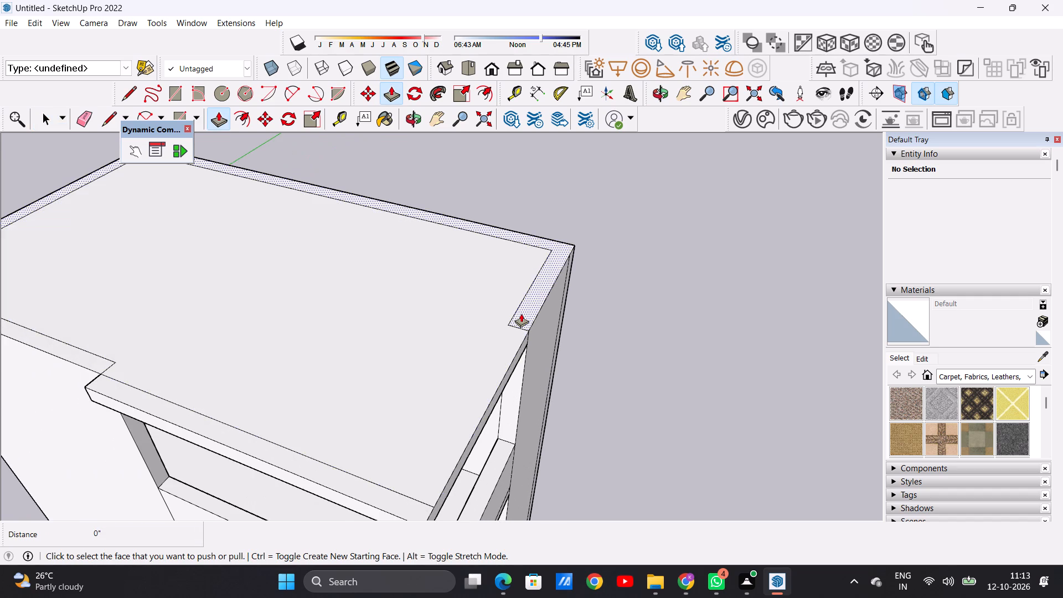
left_click(521, 313)
scroll(538, 322, "down", 5)
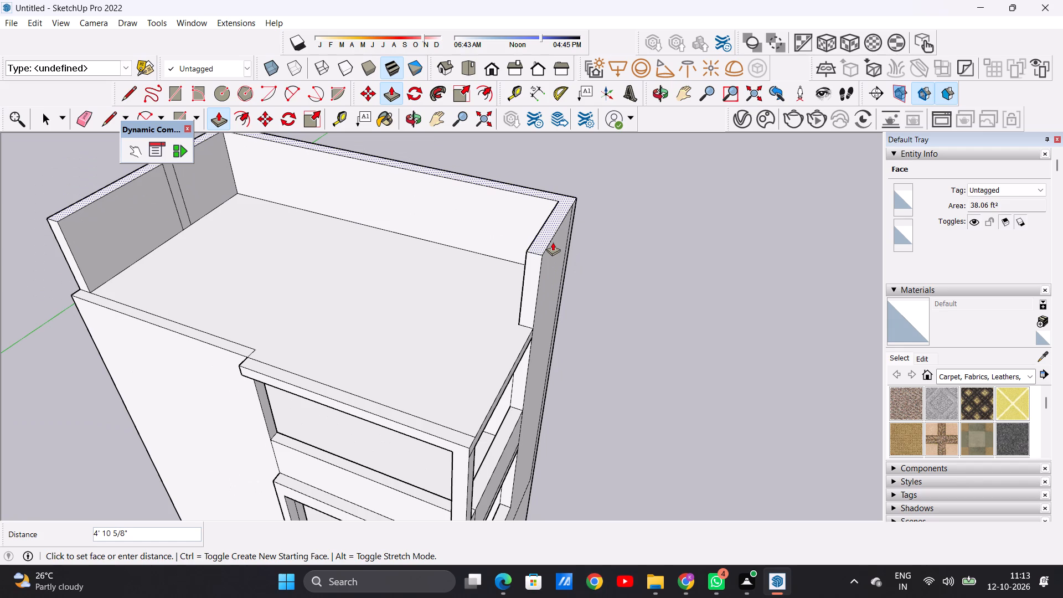
type("10'")
key("Return")
key("space")
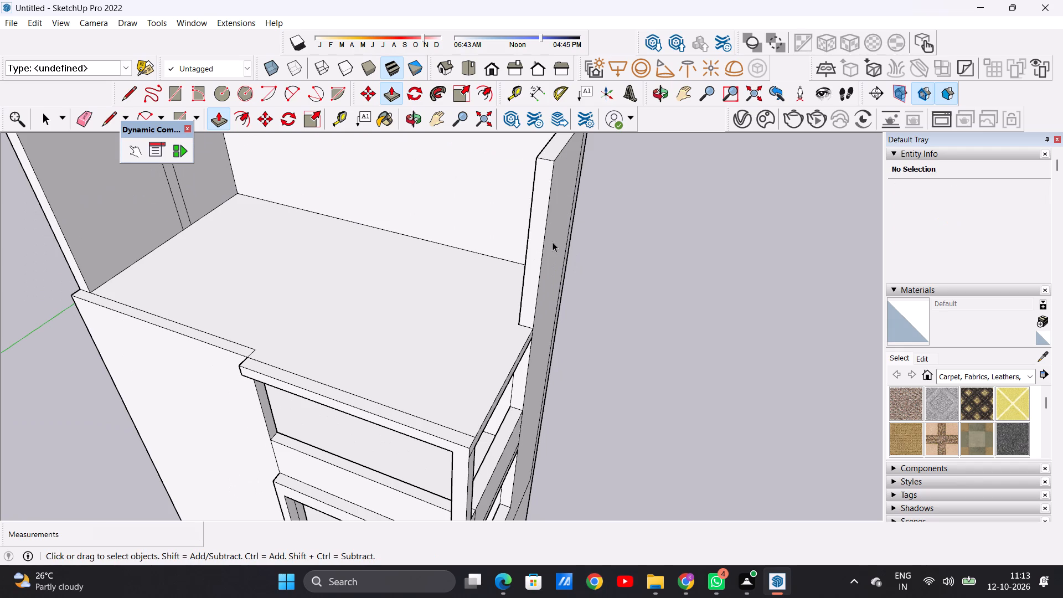
Examine the building with its raised top-floor walls from the front and from above.
scroll(475, 280, "down", 13)
middle_click_drag(443, 317, 519, 189)
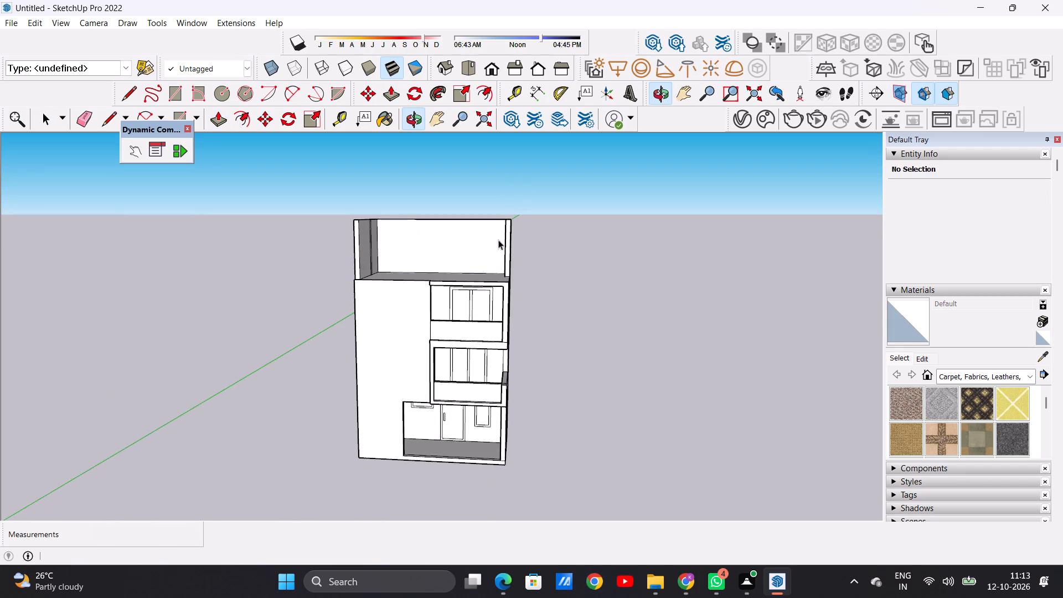
scroll(447, 328, "up", 3)
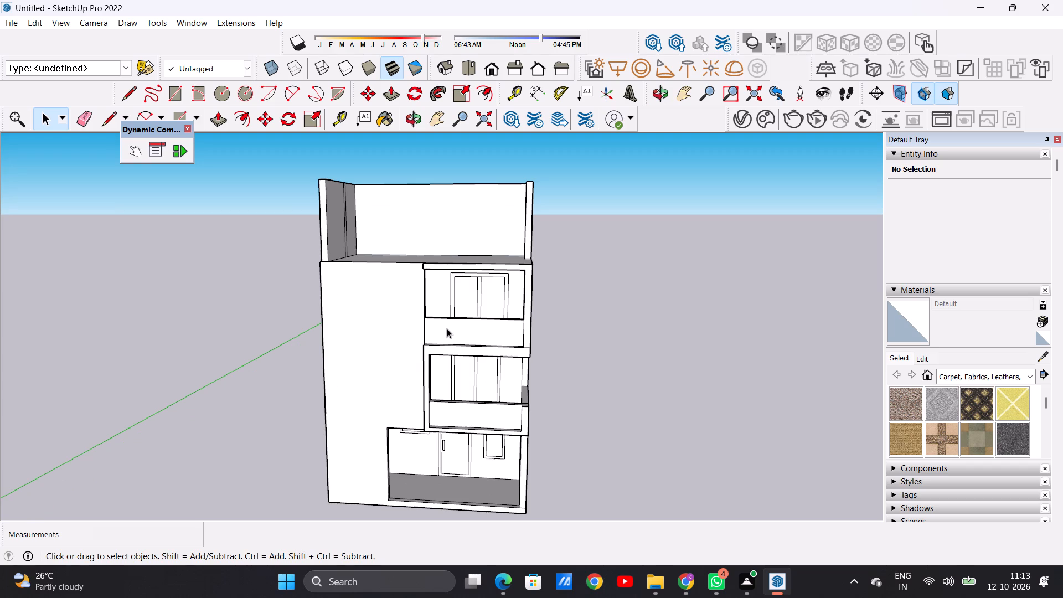
scroll(481, 295, "down", 4)
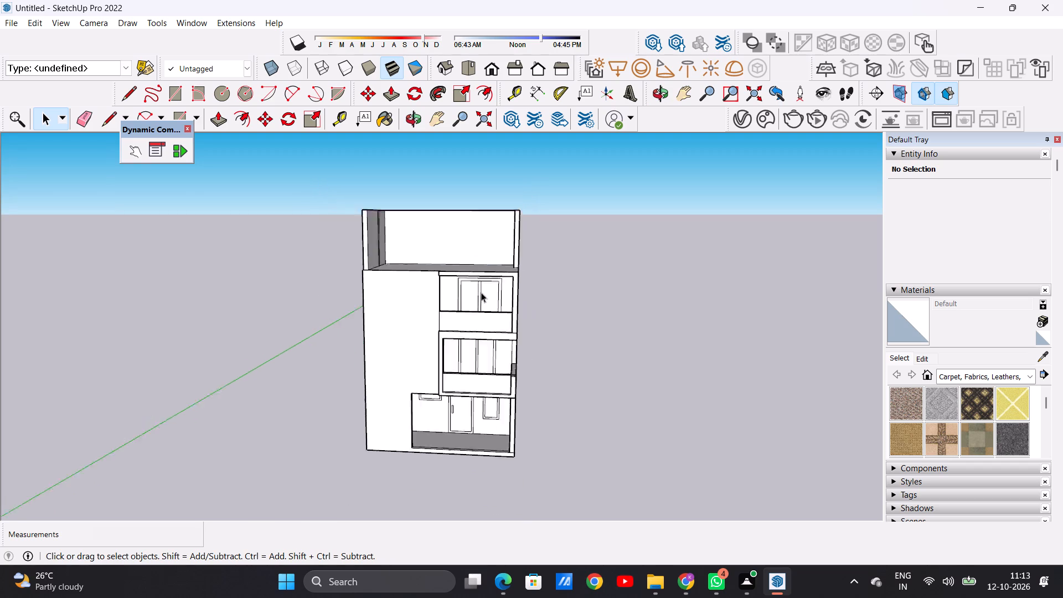
scroll(481, 292, "down", 2)
middle_click_drag(460, 260, 455, 368)
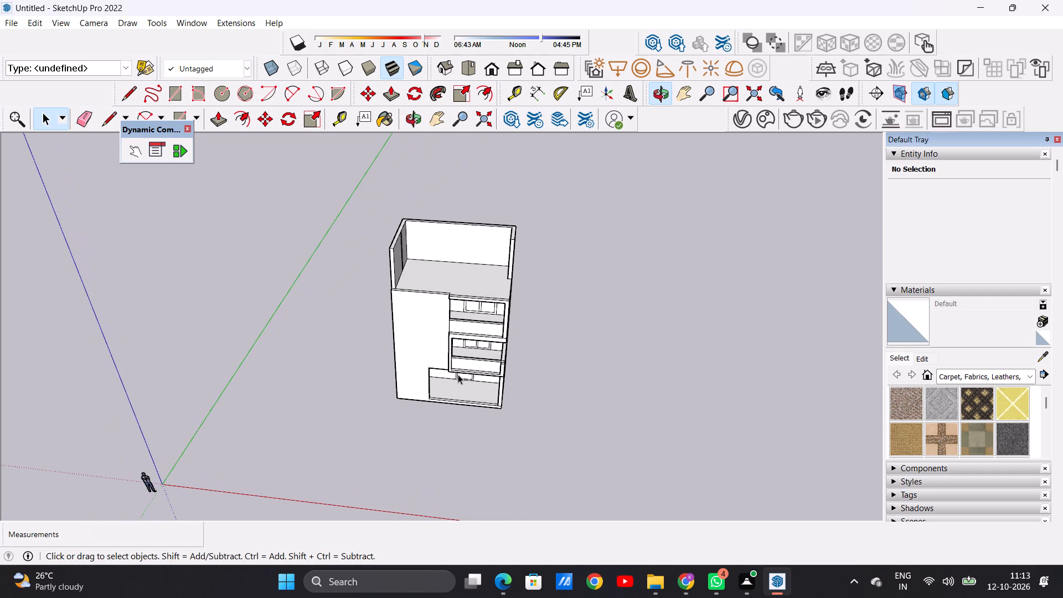
middle_click_drag(468, 360, 477, 264)
scroll(460, 275, "up", 4)
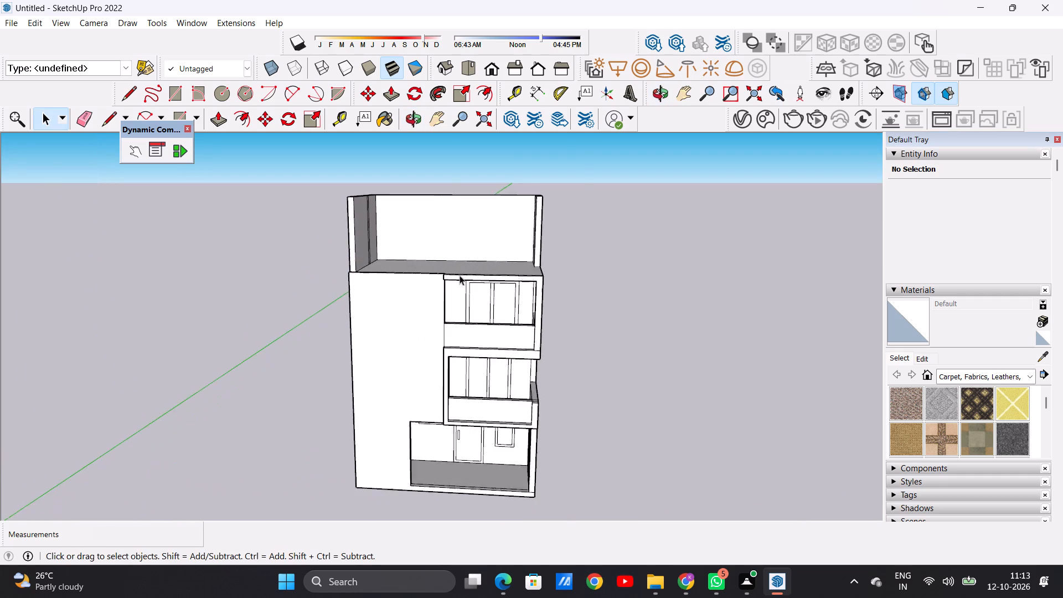
scroll(460, 275, "up", 7)
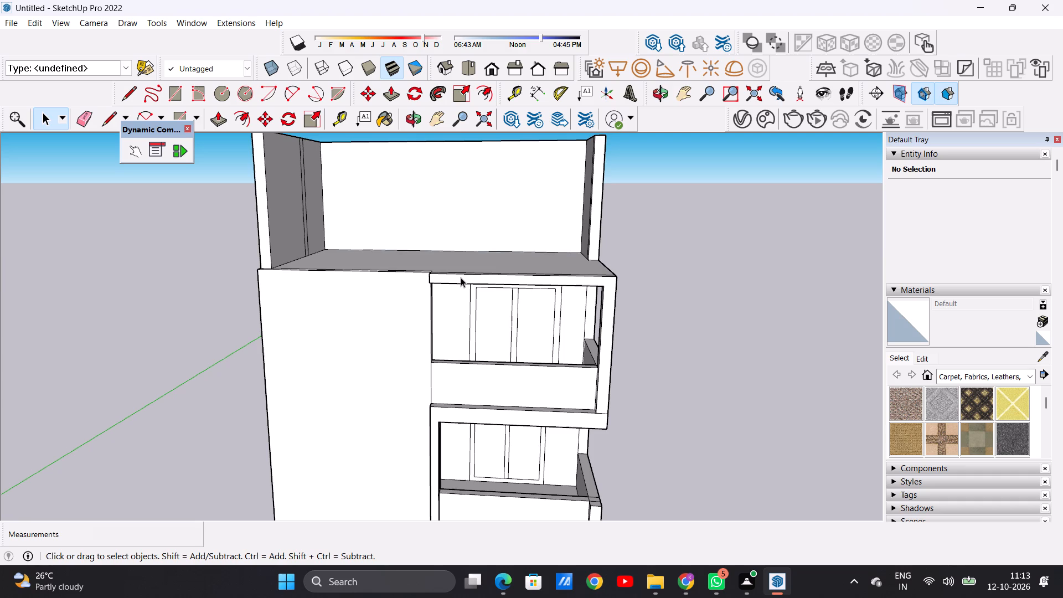
scroll(442, 293, "down", 3)
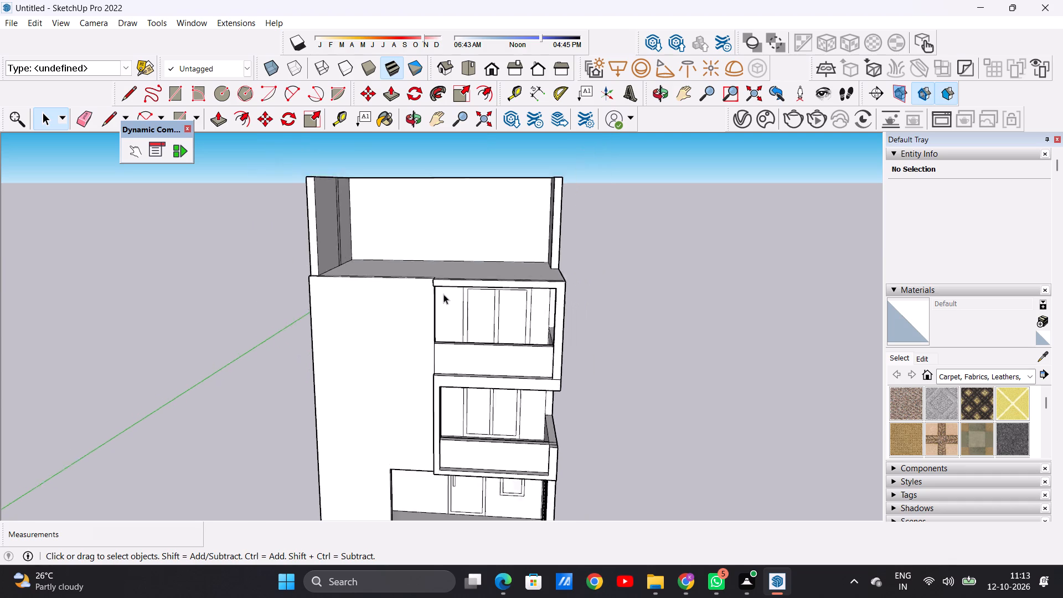
scroll(443, 294, "down", 3)
middle_click_drag(425, 265, 368, 391)
scroll(395, 331, "up", 3)
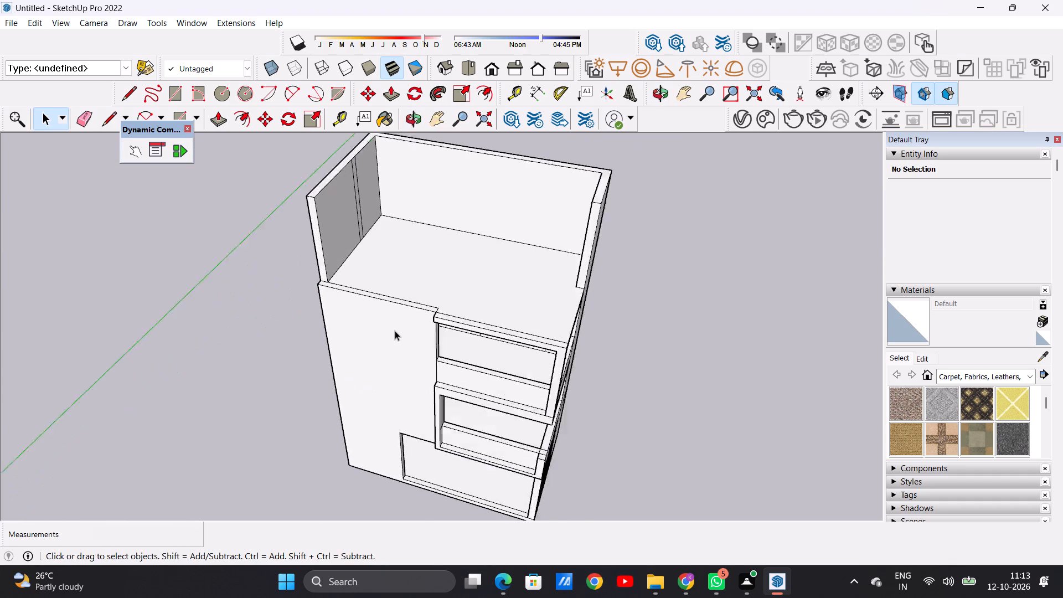
scroll(395, 331, "up", 4)
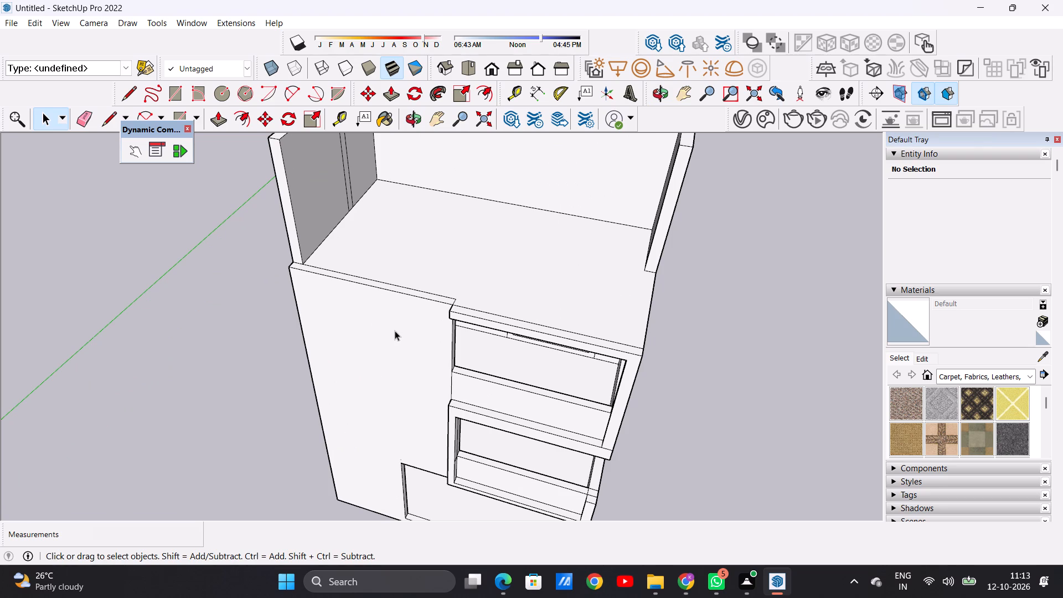
scroll(485, 231, "down", 8)
middle_click_drag(472, 228, 539, 208)
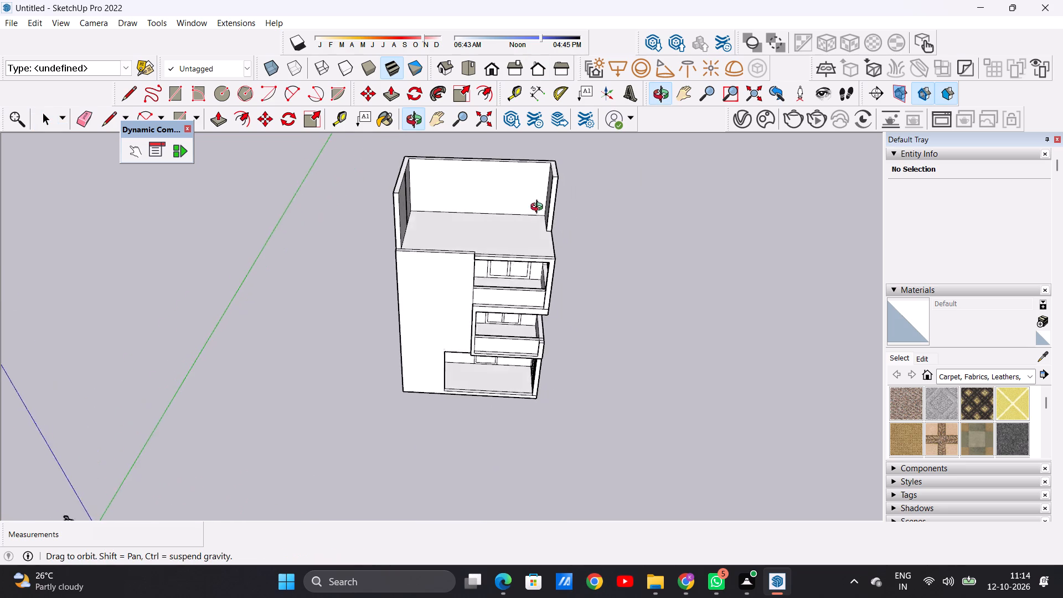
middle_click_drag(539, 208, 507, 252)
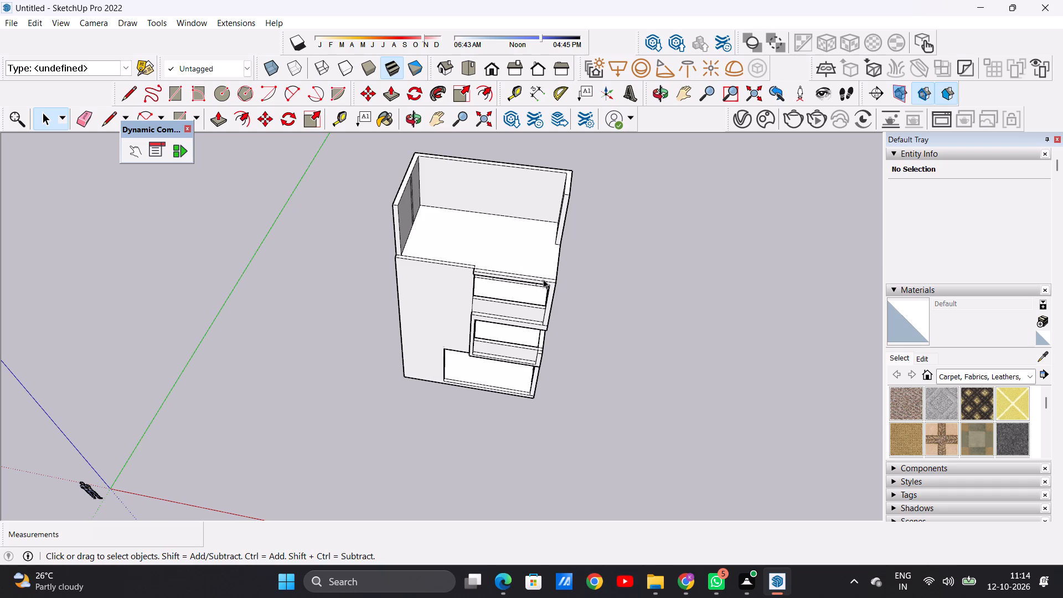
middle_click_drag(505, 249, 499, 282)
scroll(554, 285, "up", 4)
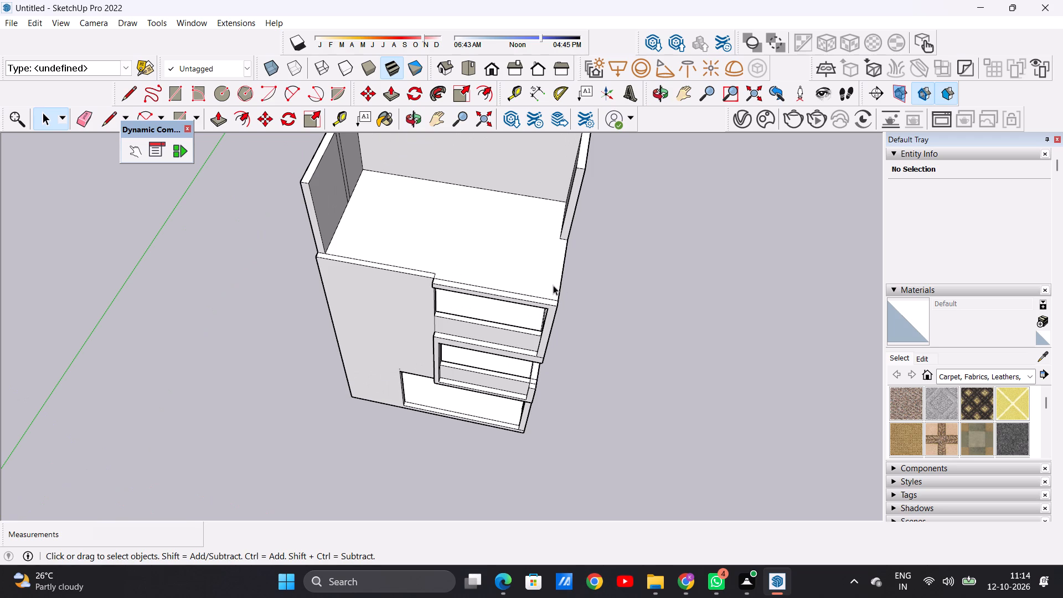
scroll(544, 302, "down", 3)
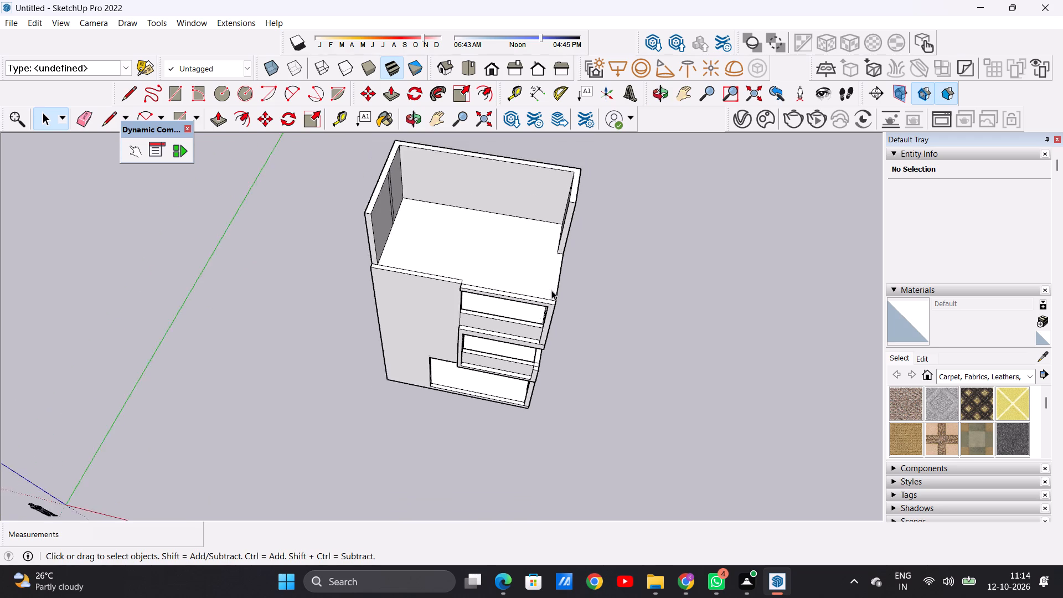
Draw a line about 8' 6 1/2" long on the roof slab from the short side wall's inner corner to the front strip's inner edge.
scroll(551, 290, "up", 10)
key("l")
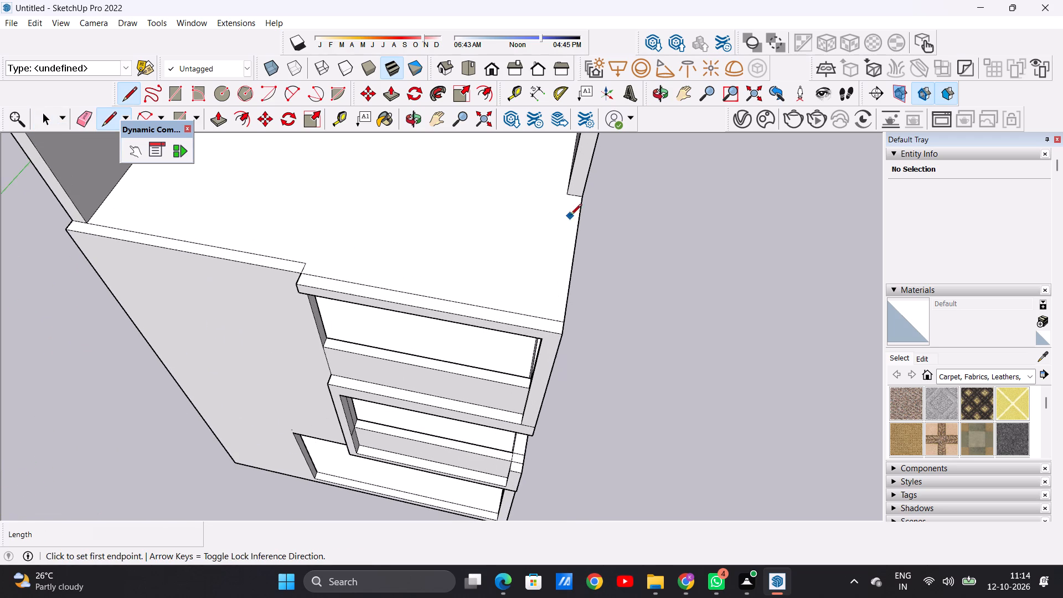
left_click(569, 195)
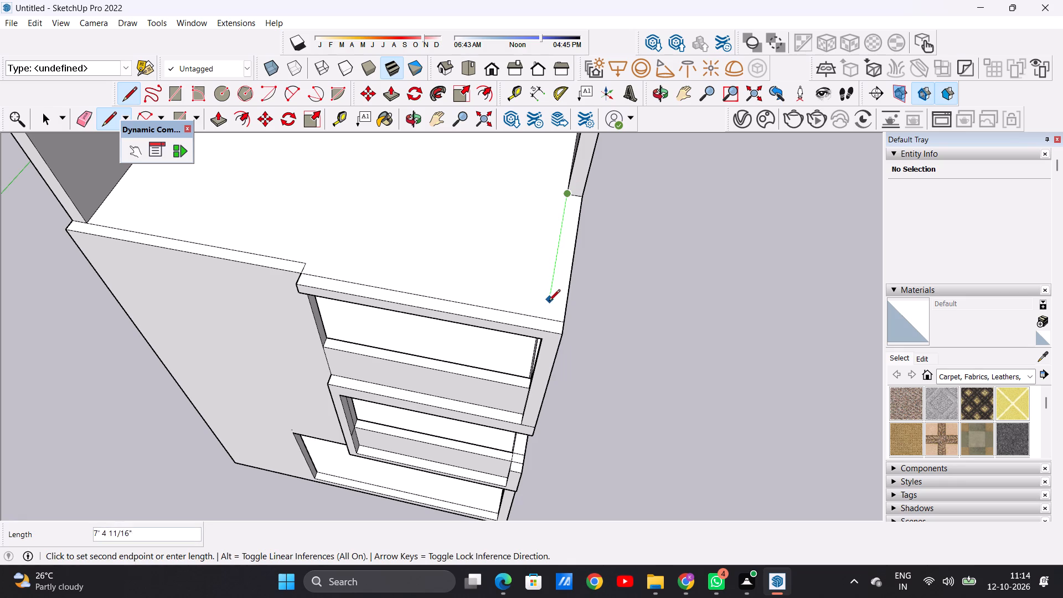
left_click(547, 322)
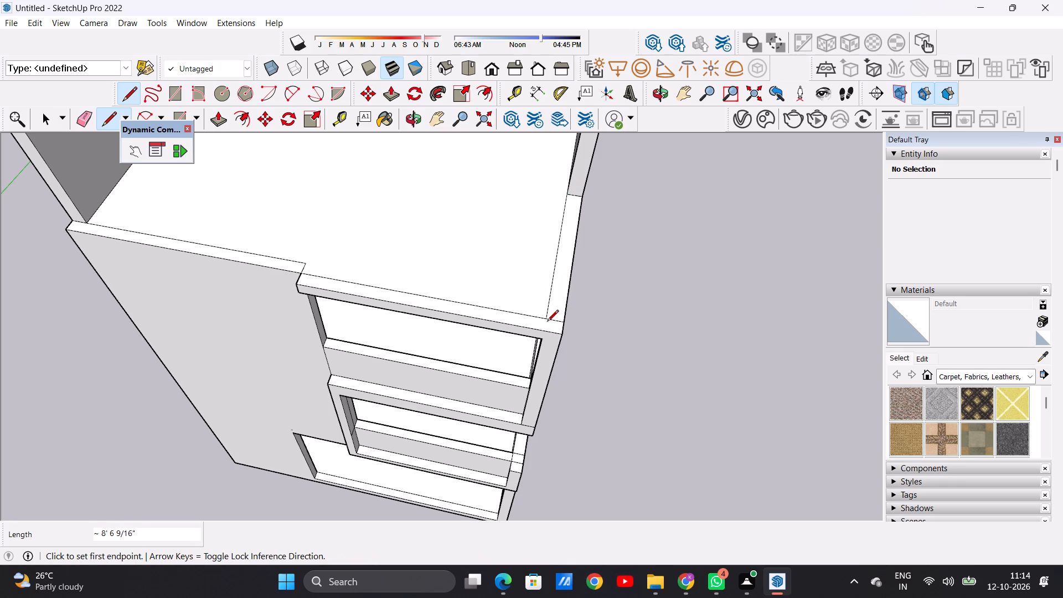
key("space")
scroll(485, 300, "down", 10)
middle_click_drag(508, 319, 496, 262)
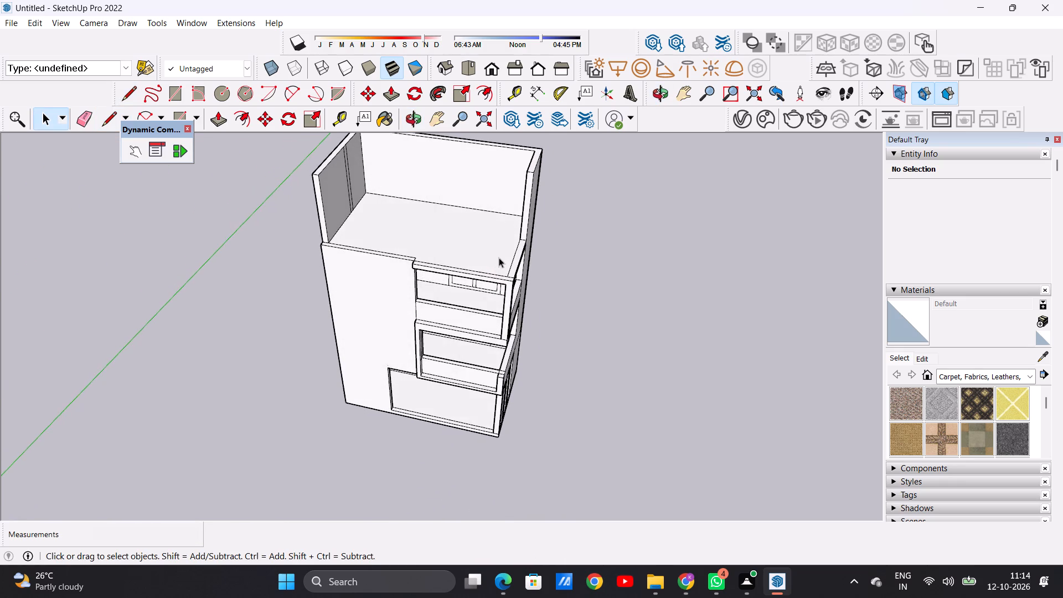
Push/Pull the short side edge strip beside the front balconies on the roof up about 3' 6" as a parapet.
scroll(509, 253, "up", 6)
middle_click_drag(513, 306, 364, 307)
scroll(364, 307, "up", 1)
scroll(401, 343, "down", 6)
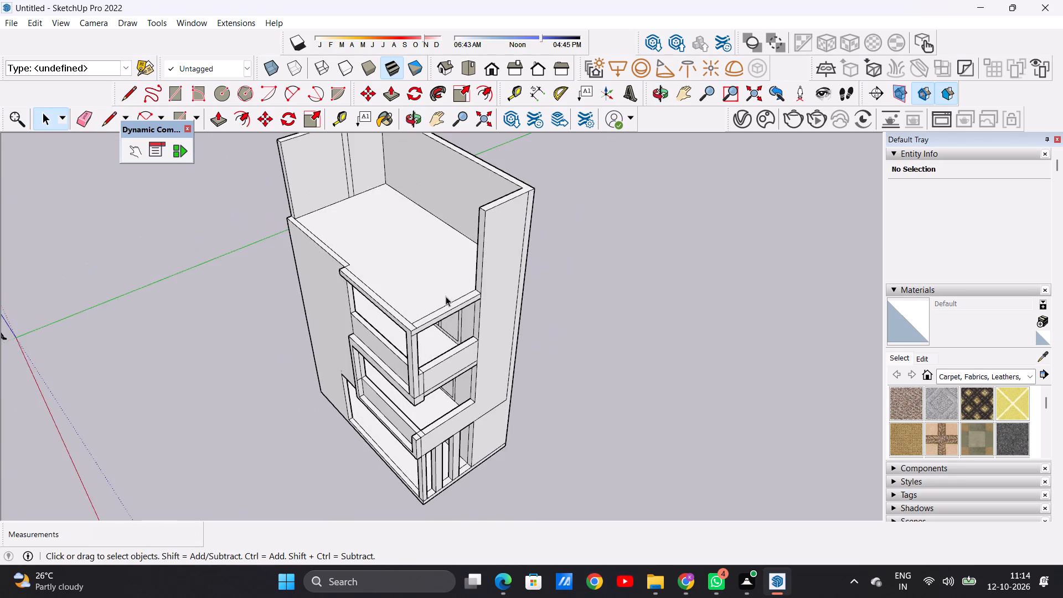
scroll(451, 284, "up", 7)
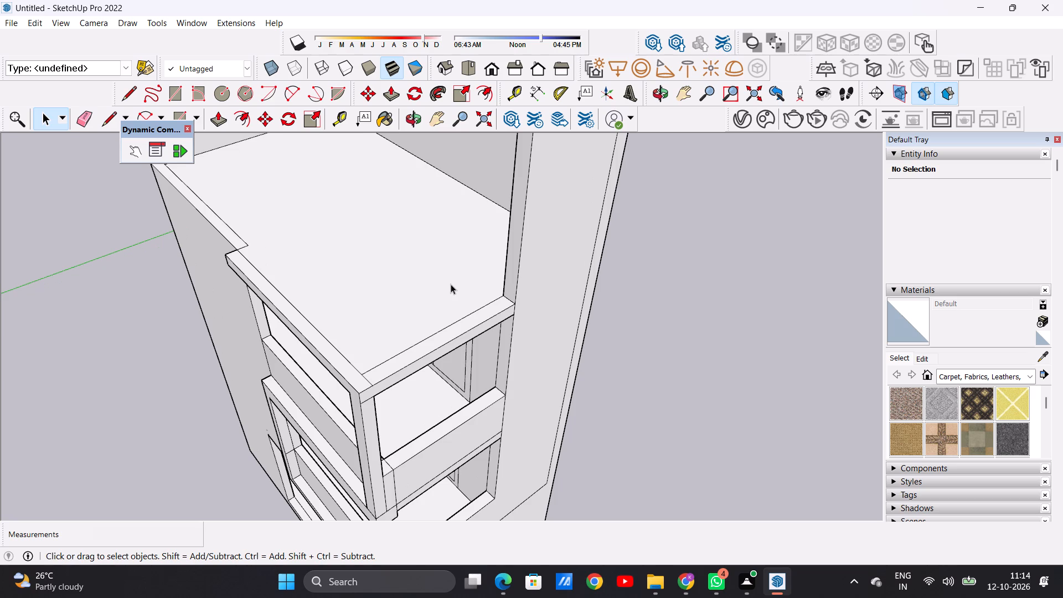
key("p")
scroll(487, 301, "up", 5)
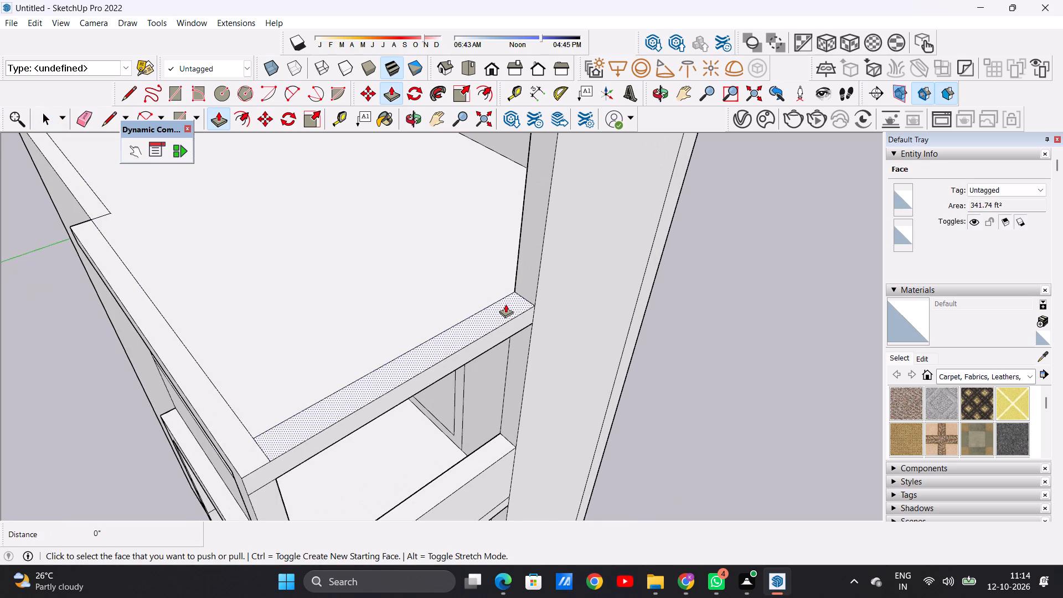
left_click(507, 304)
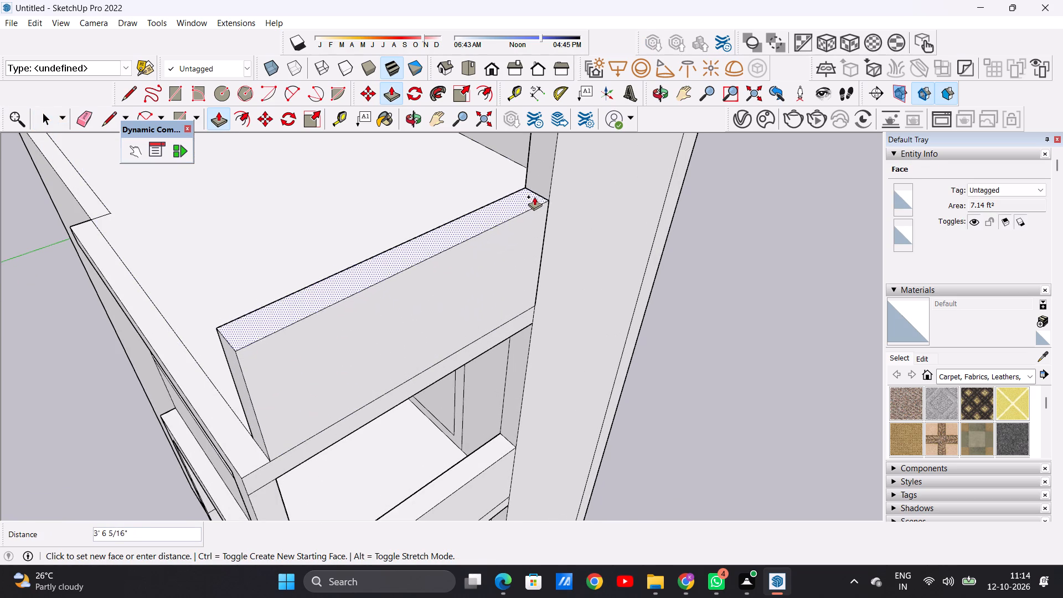
left_click(539, 202)
key("space")
Draw a line about 12' 2 3/8" long from the front strip's step corner to the side parapet, closing the balcony-front strip.
scroll(540, 333, "down", 8)
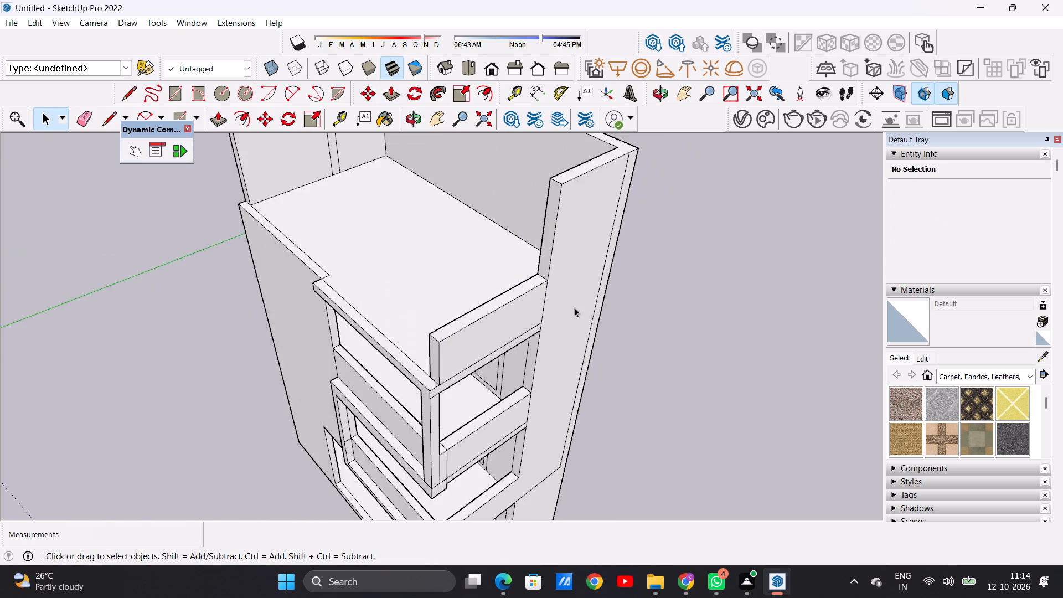
scroll(574, 307, "down", 4)
middle_click_drag(489, 339, 683, 300)
scroll(538, 291, "up", 7)
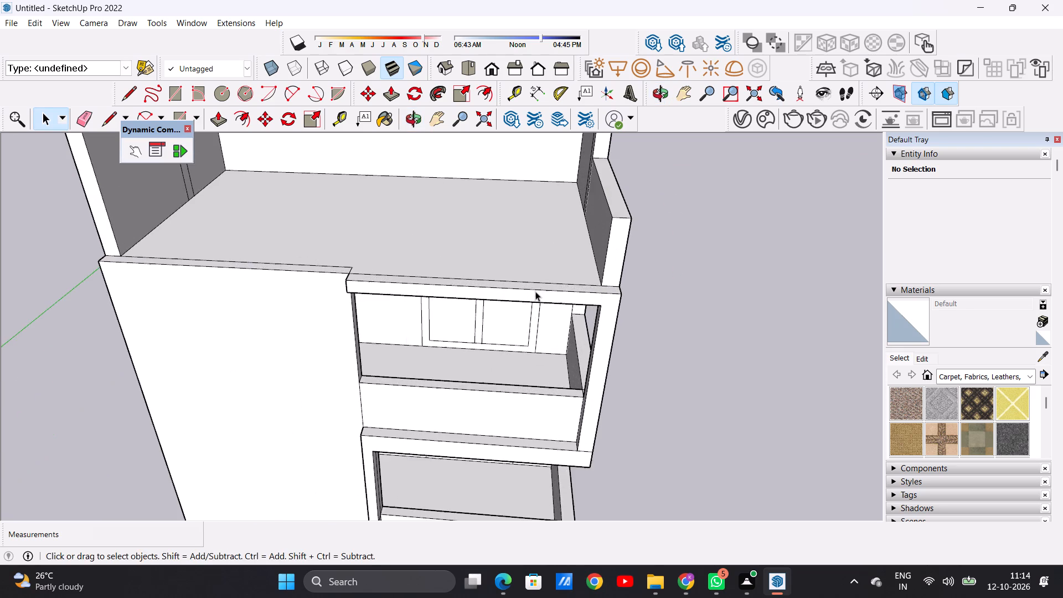
middle_click_drag(535, 297, 565, 378)
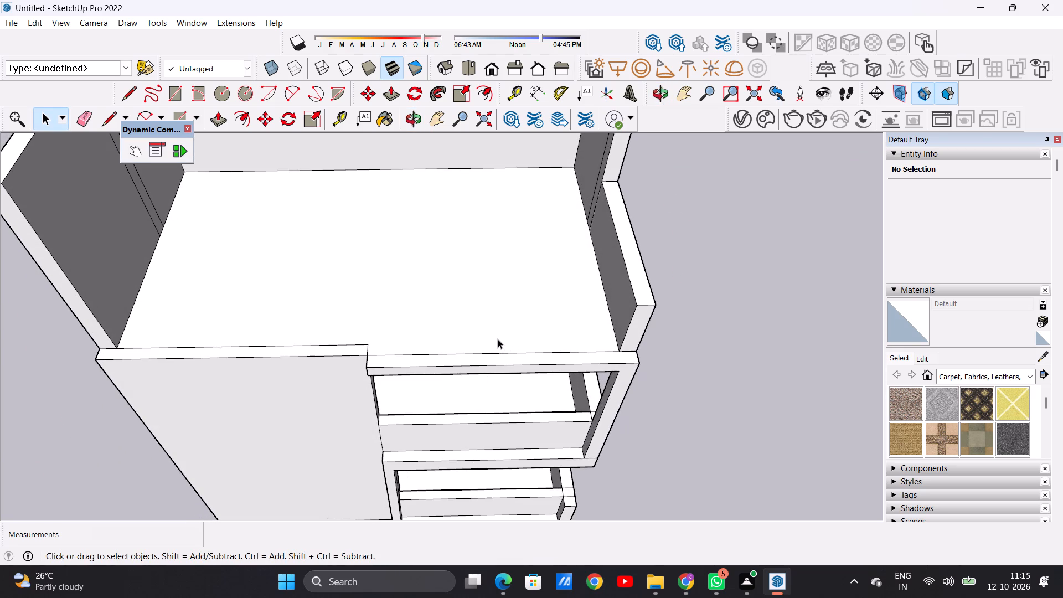
scroll(493, 334, "down", 1)
middle_click_drag(540, 336, 518, 363)
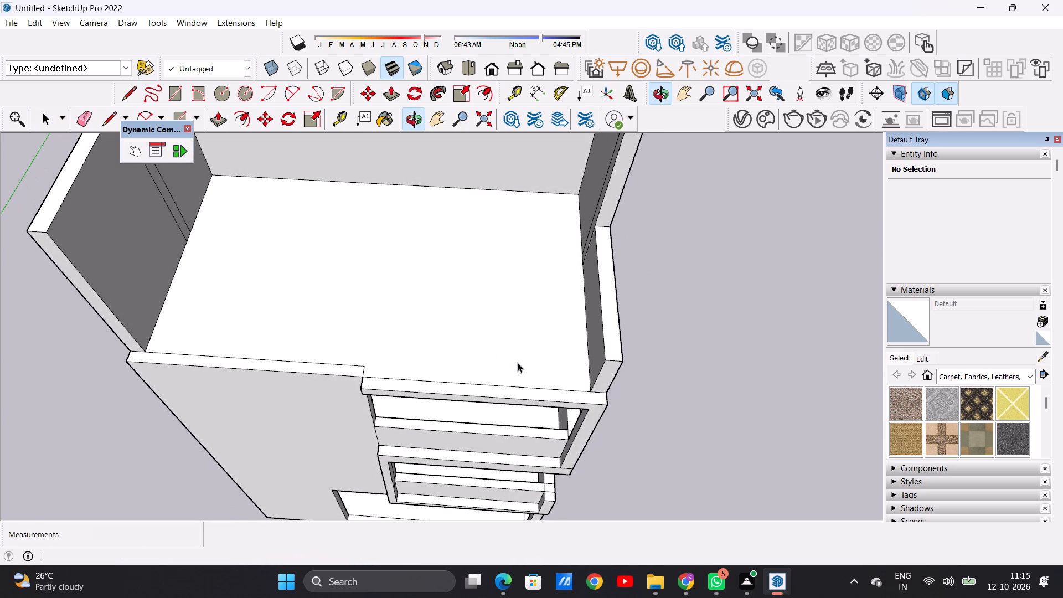
key("l")
scroll(509, 358, "up", 6)
left_click(236, 372)
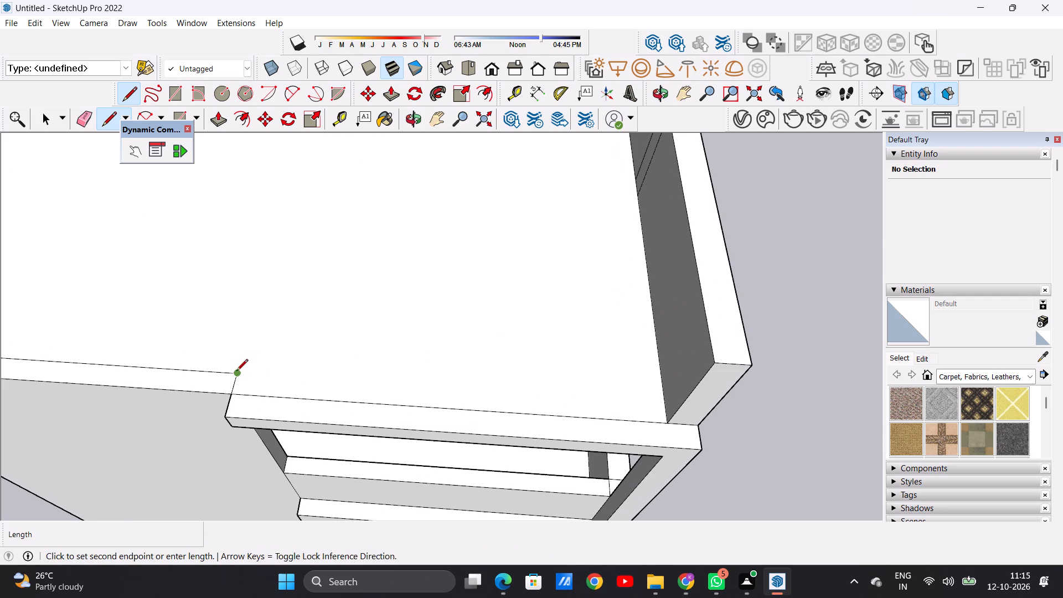
left_click(662, 399)
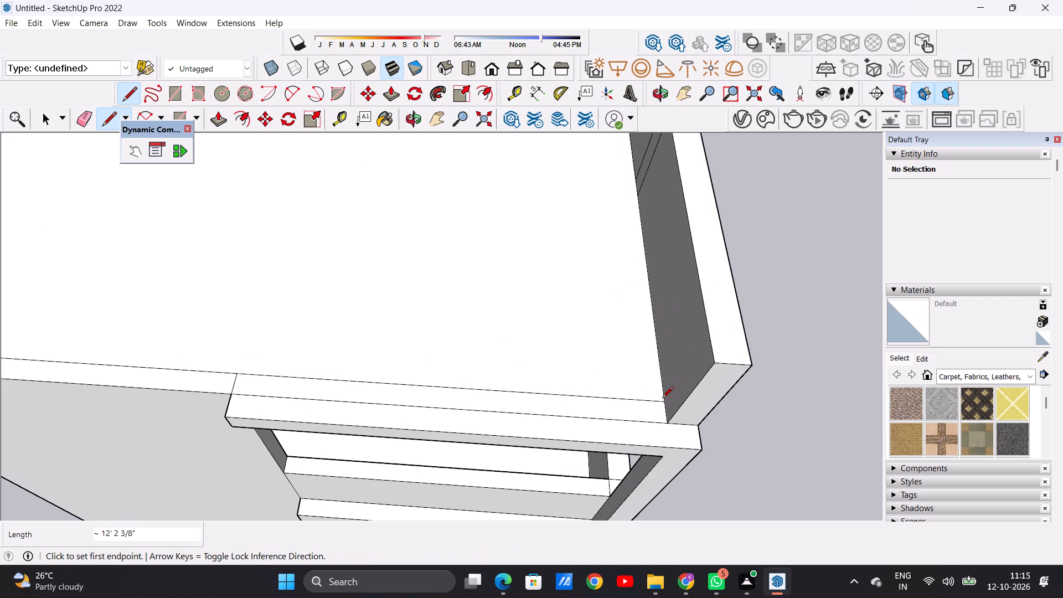
key("space")
Push/Pull the strip above the front balcony up about 3' 6" to match the side parapet's top.
type("P")
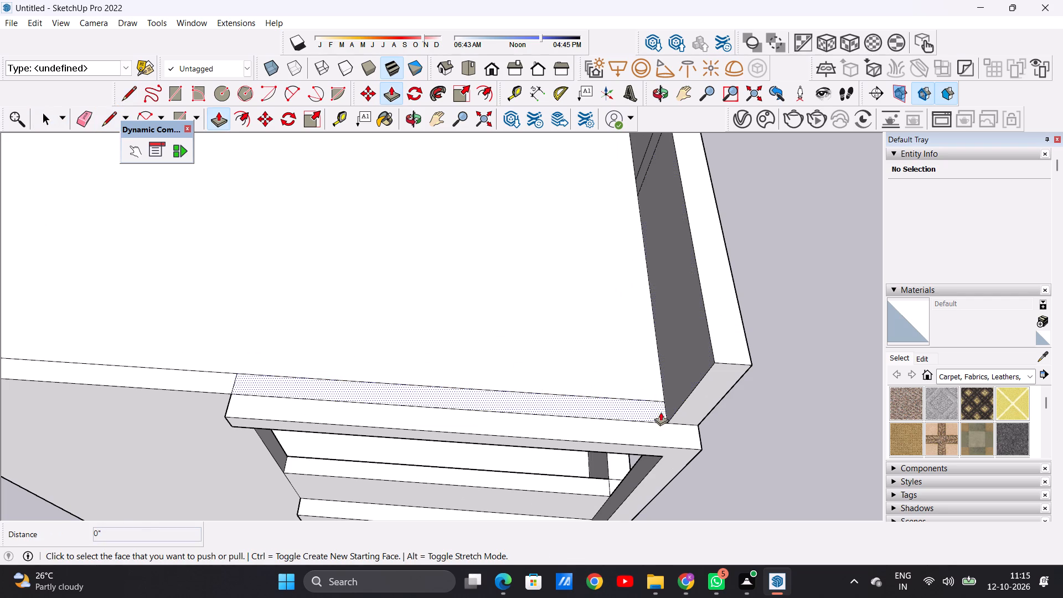
left_click(660, 408)
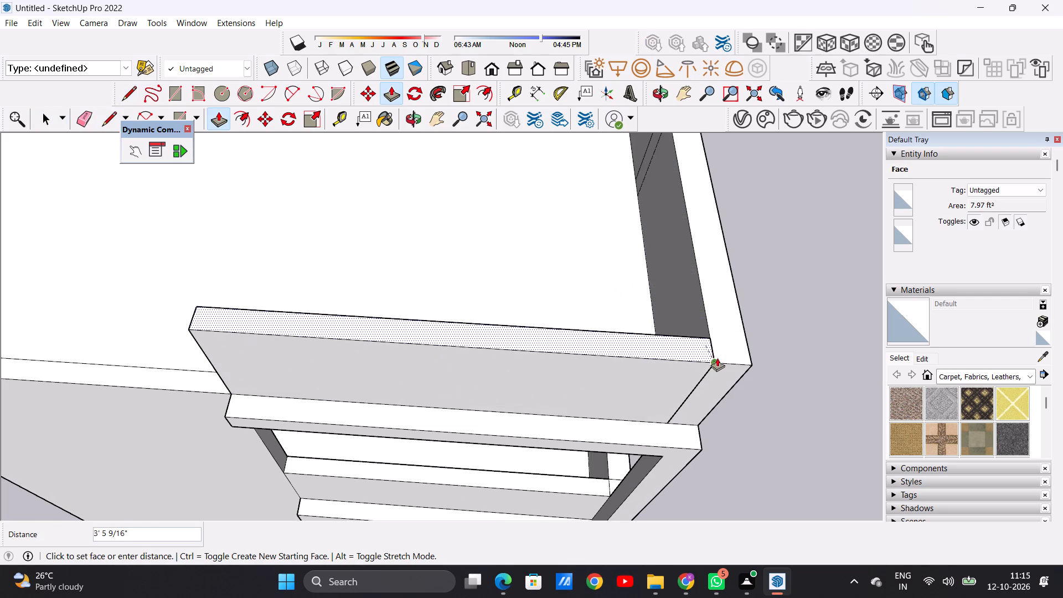
left_click(717, 360)
key("space")
Examine the building front, the new parapets and the open roof floor from several angles.
scroll(575, 356, "down", 7)
middle_click_drag(569, 402, 558, 329)
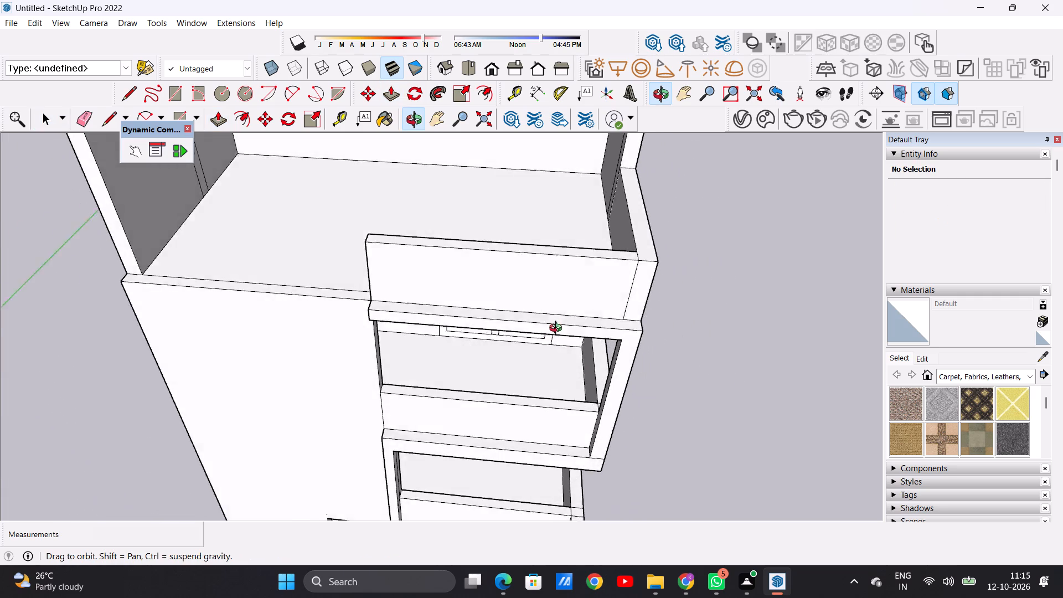
middle_click_drag(558, 329, 565, 303)
scroll(569, 324, "down", 8)
middle_click_drag(484, 312, 479, 237)
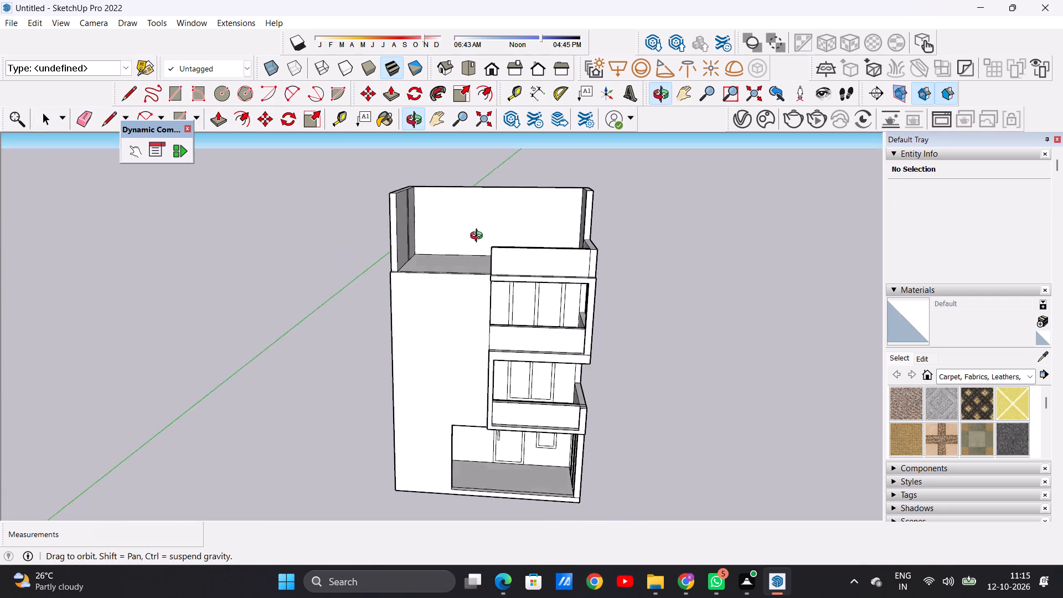
middle_click_drag(479, 237, 478, 353)
scroll(462, 343, "down", 1)
scroll(456, 323, "up", 4)
middle_click_drag(481, 323, 416, 355)
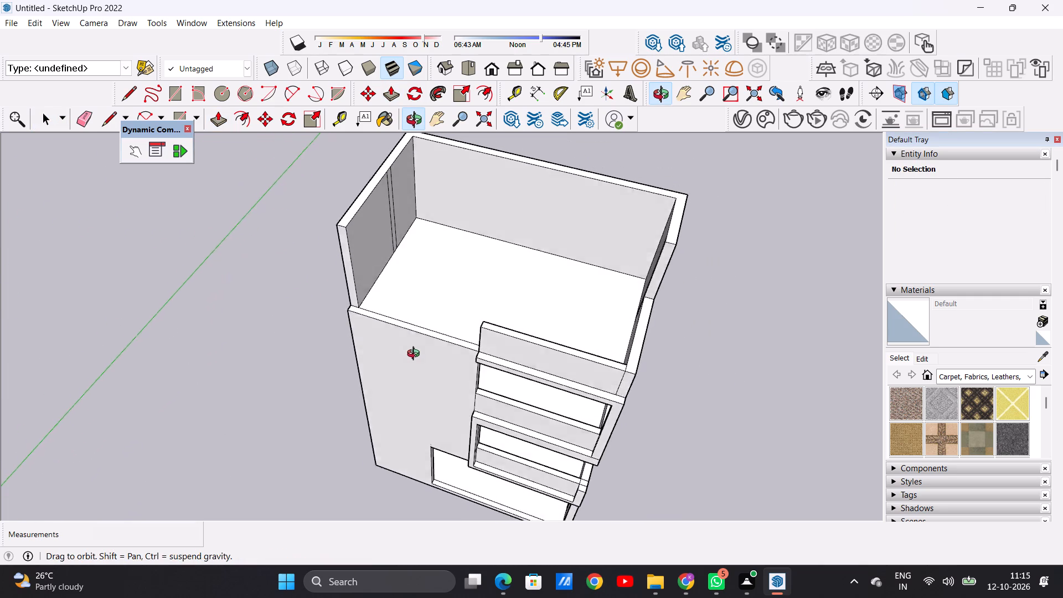
middle_click_drag(416, 355, 416, 369)
scroll(416, 369, "up", 1)
scroll(438, 395, "down", 3)
scroll(455, 374, "up", 6)
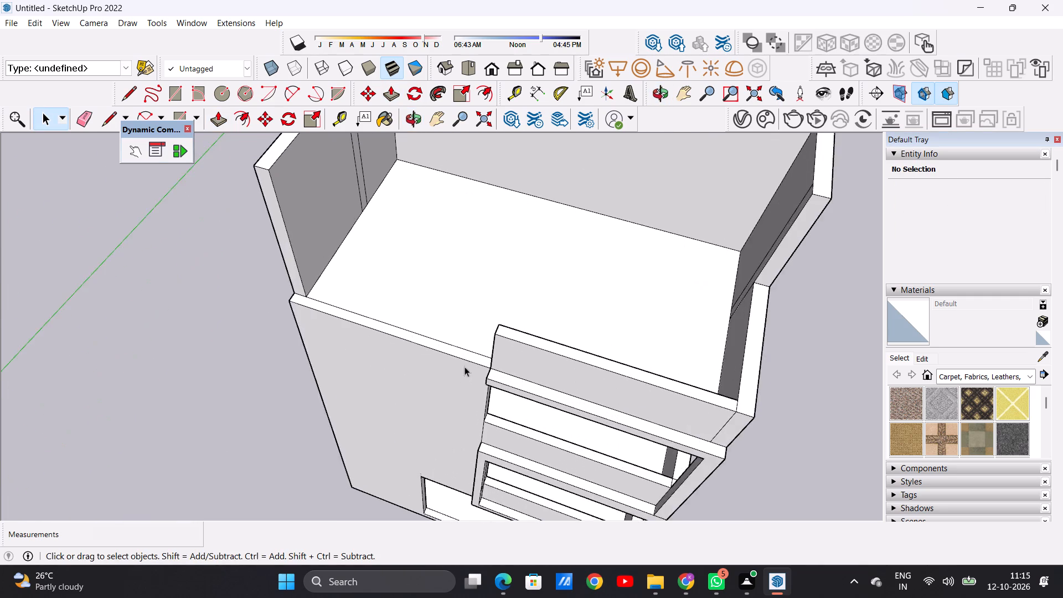
scroll(472, 360, "up", 2)
scroll(481, 391, "down", 9)
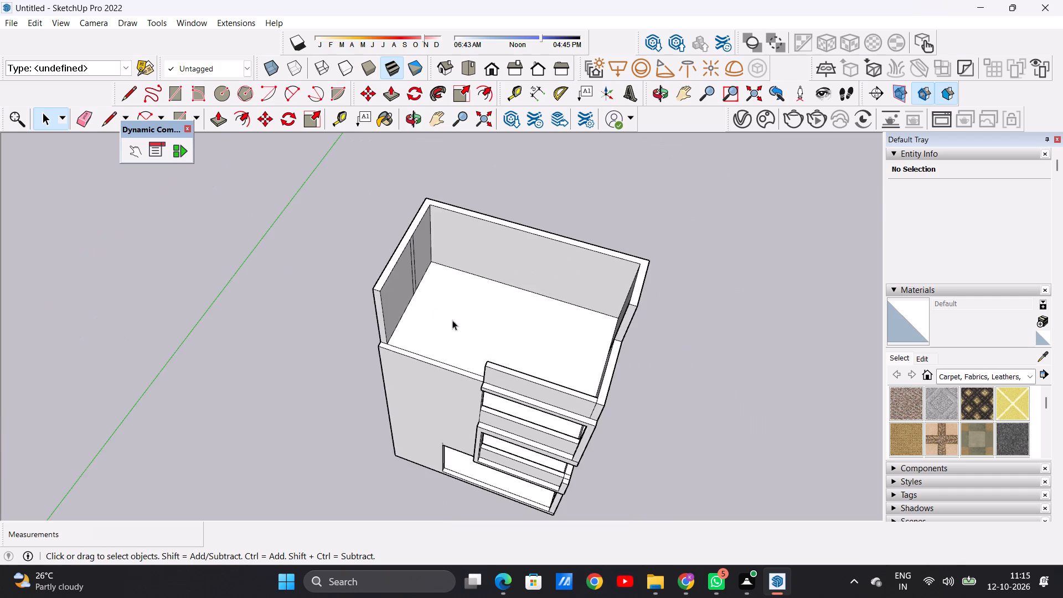
middle_click_drag(447, 318, 496, 380)
scroll(552, 358, "up", 4)
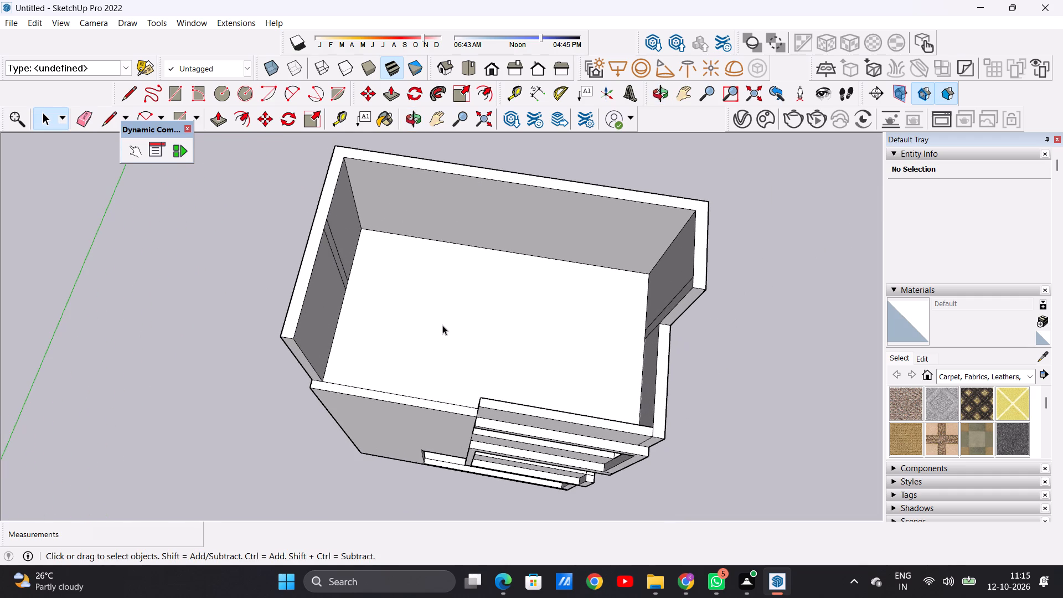
scroll(448, 321, "up", 1)
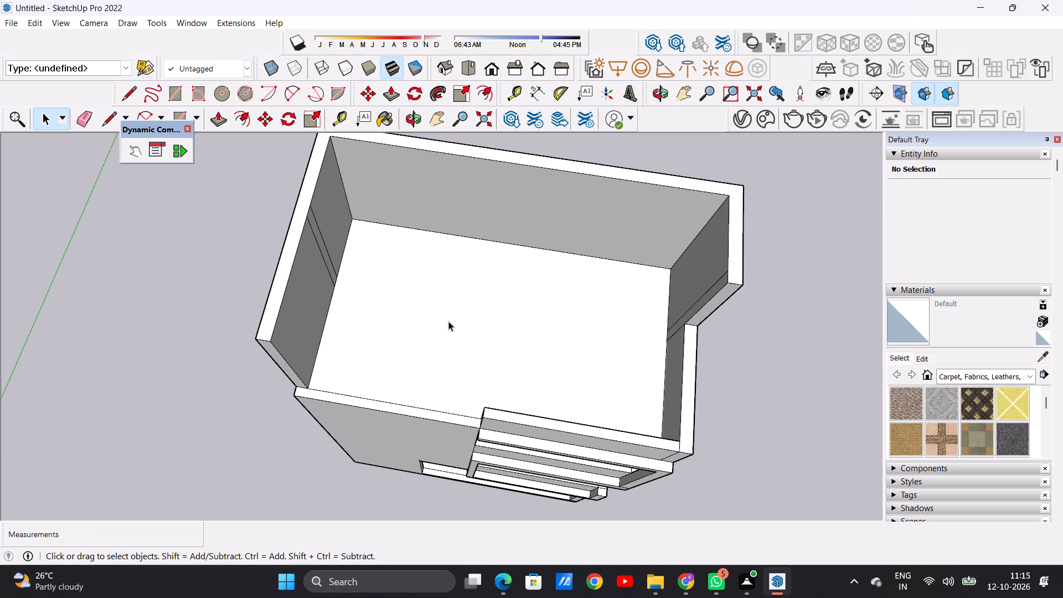
Draw two parallel lines about 24' 5" long across the roof slab, joining the vertical edge pairs on both side walls.
key("l")
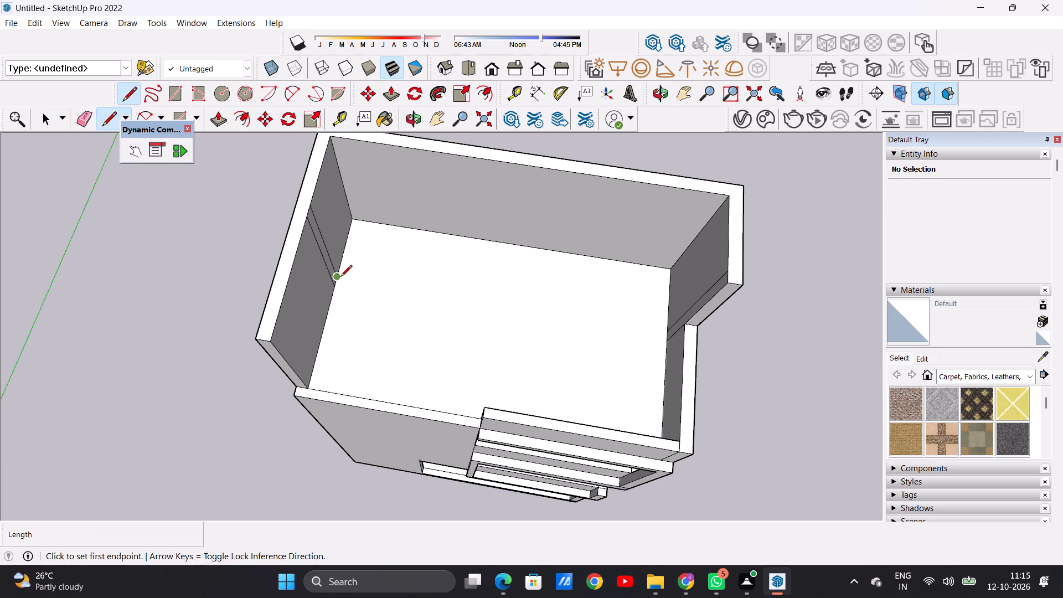
left_click(340, 277)
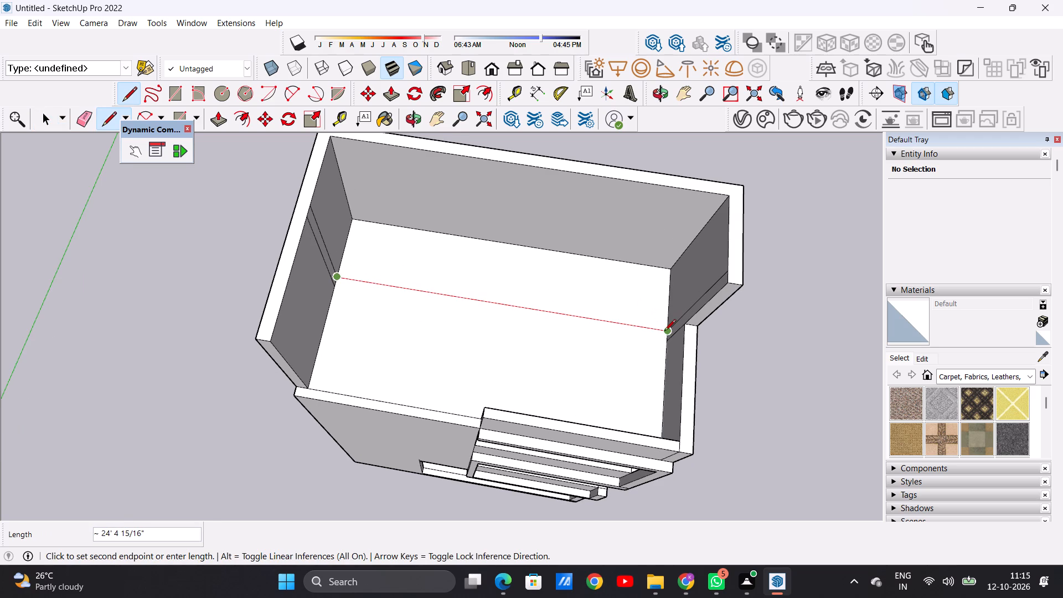
left_click(666, 328)
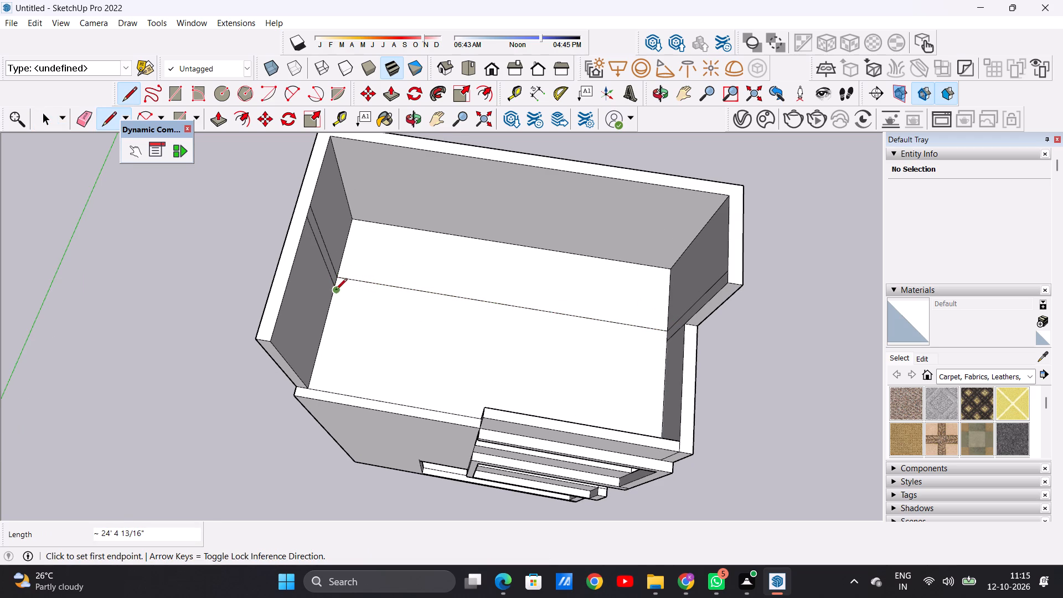
left_click(334, 287)
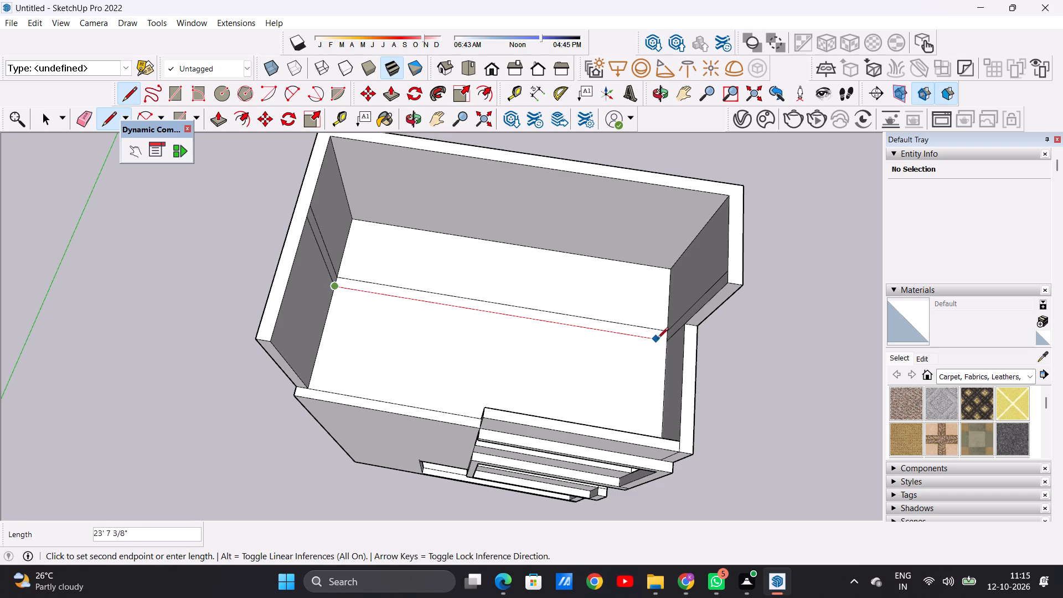
left_click(665, 339)
key("space")
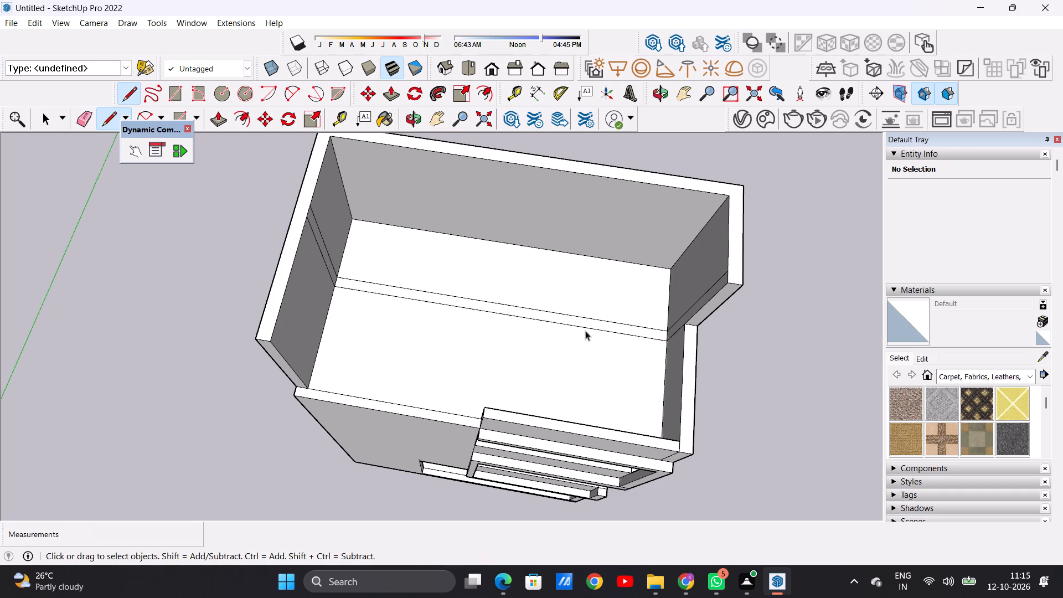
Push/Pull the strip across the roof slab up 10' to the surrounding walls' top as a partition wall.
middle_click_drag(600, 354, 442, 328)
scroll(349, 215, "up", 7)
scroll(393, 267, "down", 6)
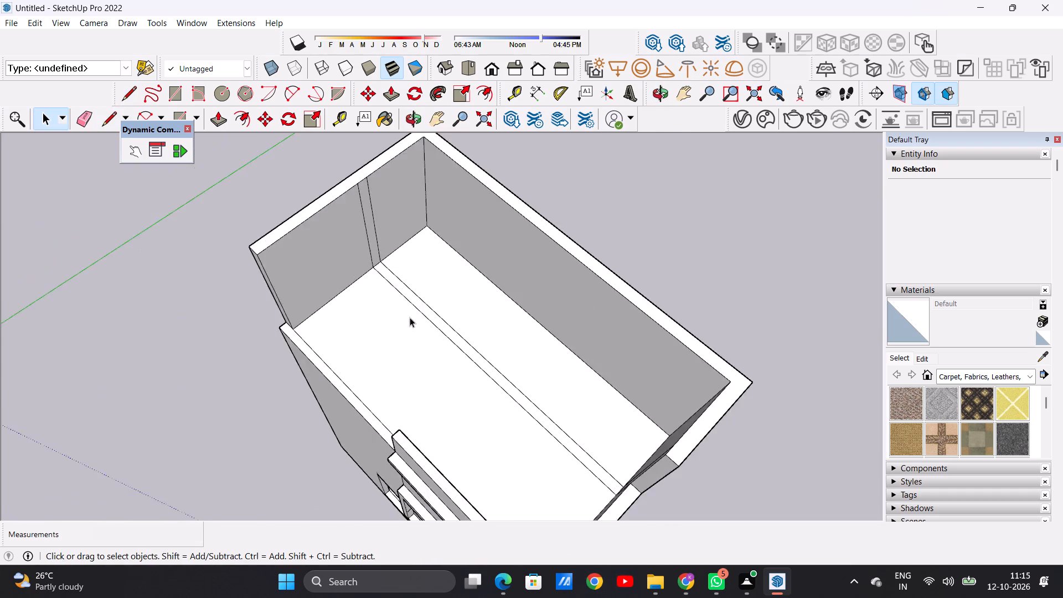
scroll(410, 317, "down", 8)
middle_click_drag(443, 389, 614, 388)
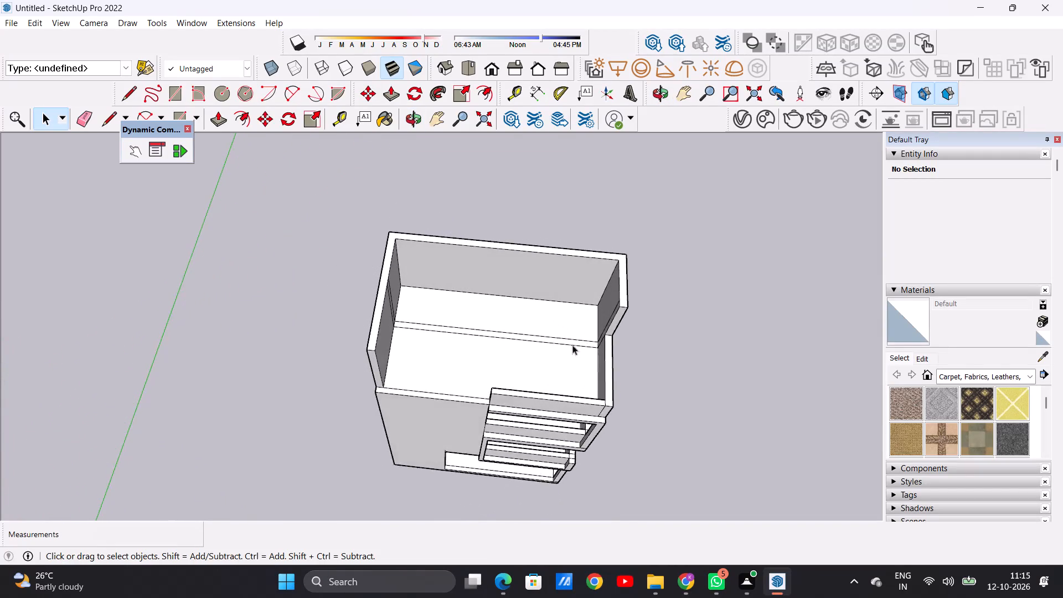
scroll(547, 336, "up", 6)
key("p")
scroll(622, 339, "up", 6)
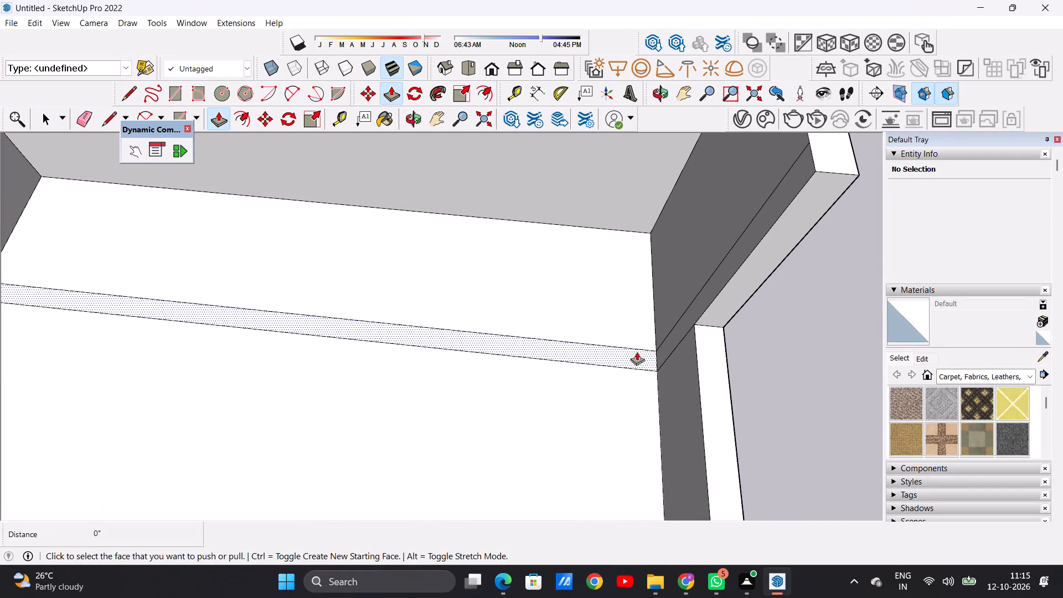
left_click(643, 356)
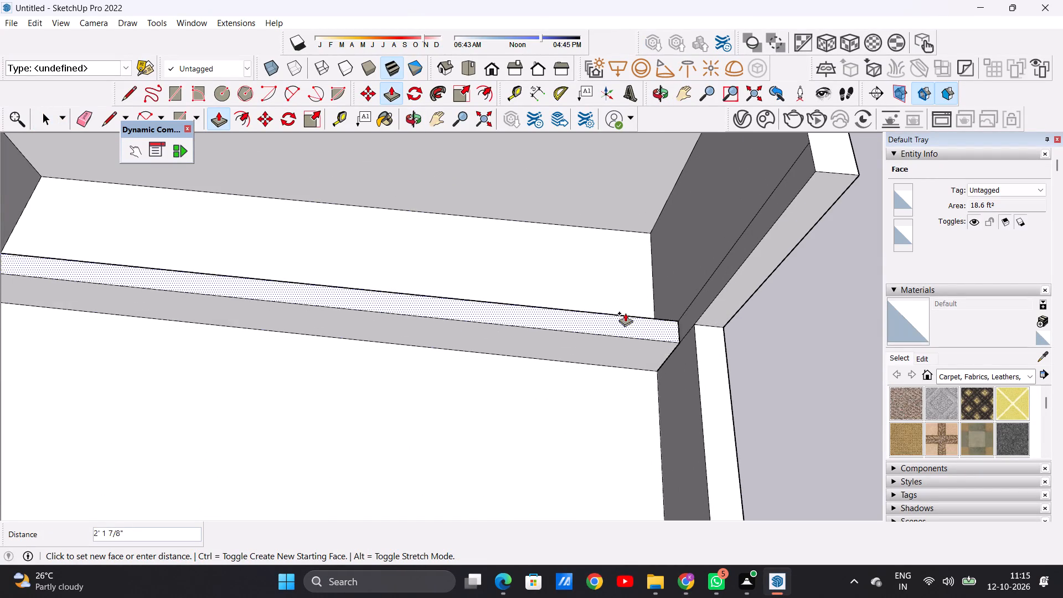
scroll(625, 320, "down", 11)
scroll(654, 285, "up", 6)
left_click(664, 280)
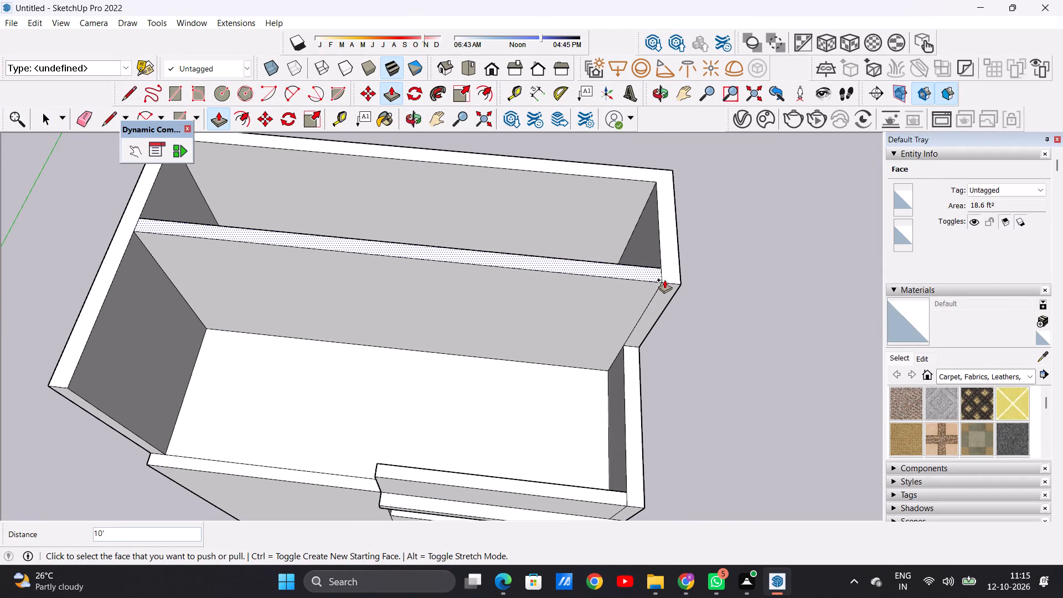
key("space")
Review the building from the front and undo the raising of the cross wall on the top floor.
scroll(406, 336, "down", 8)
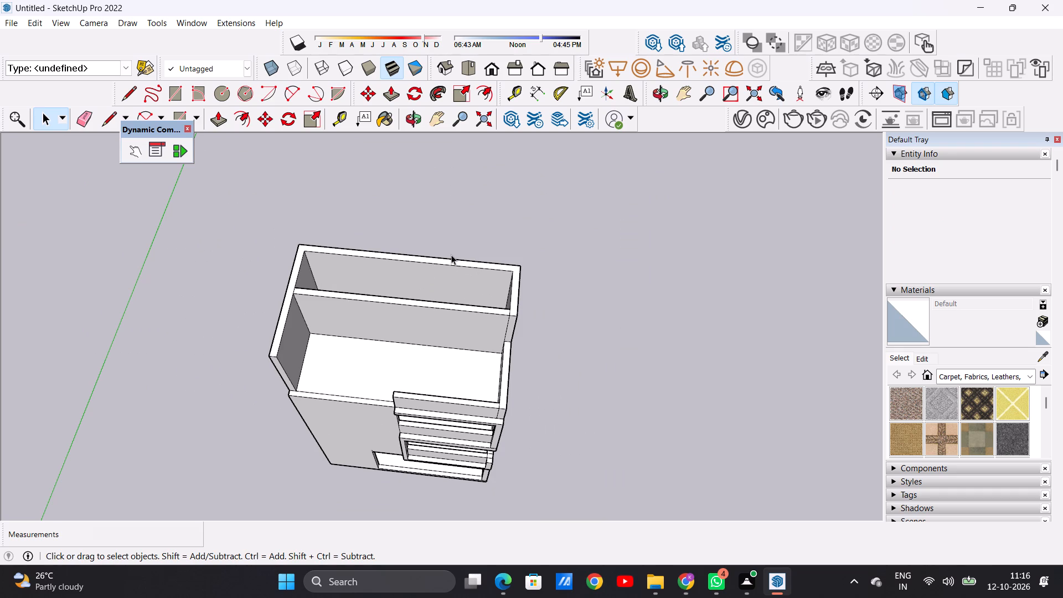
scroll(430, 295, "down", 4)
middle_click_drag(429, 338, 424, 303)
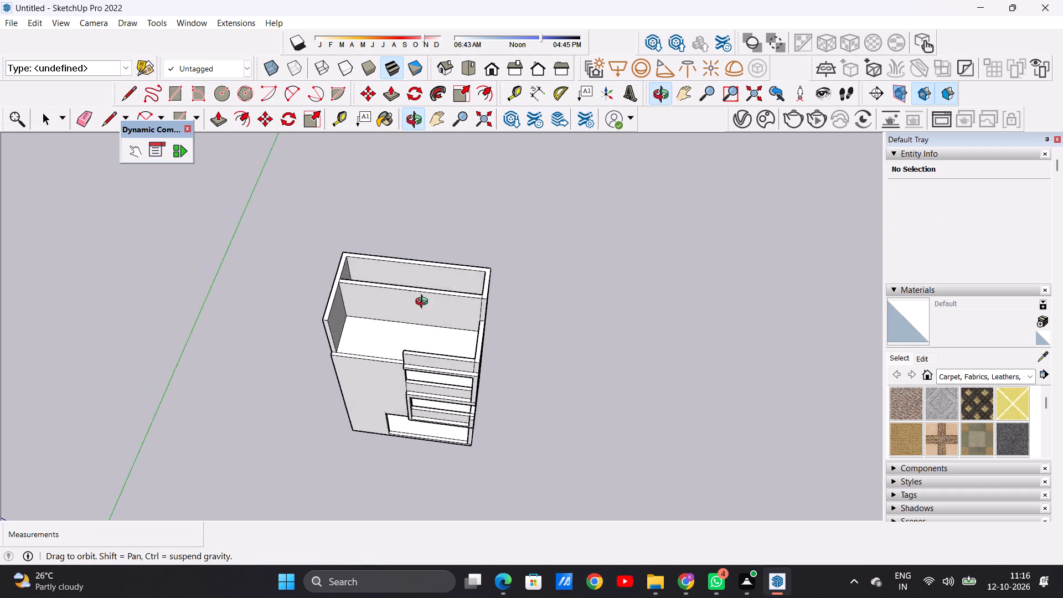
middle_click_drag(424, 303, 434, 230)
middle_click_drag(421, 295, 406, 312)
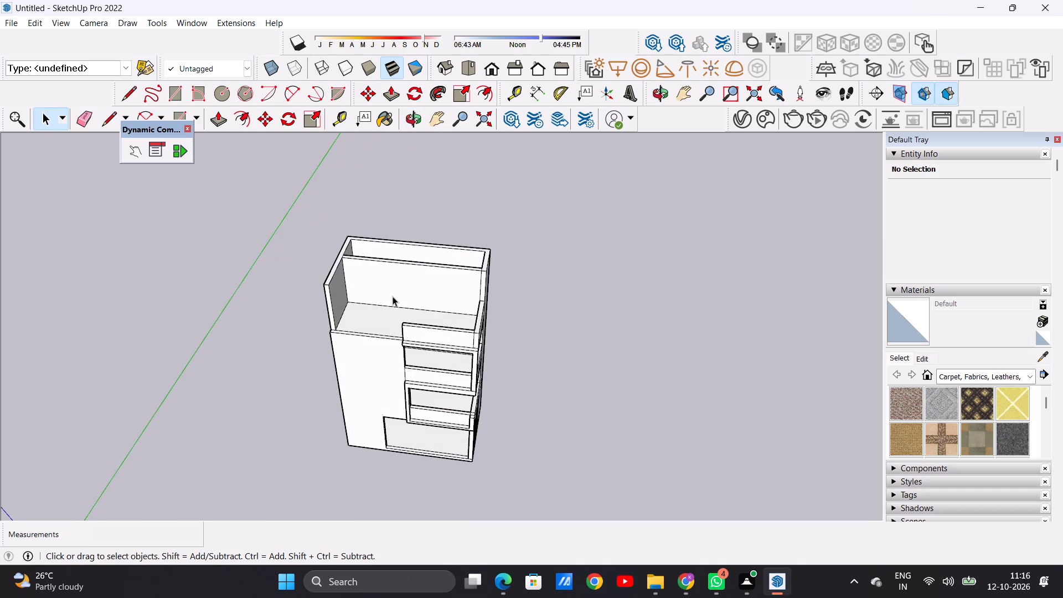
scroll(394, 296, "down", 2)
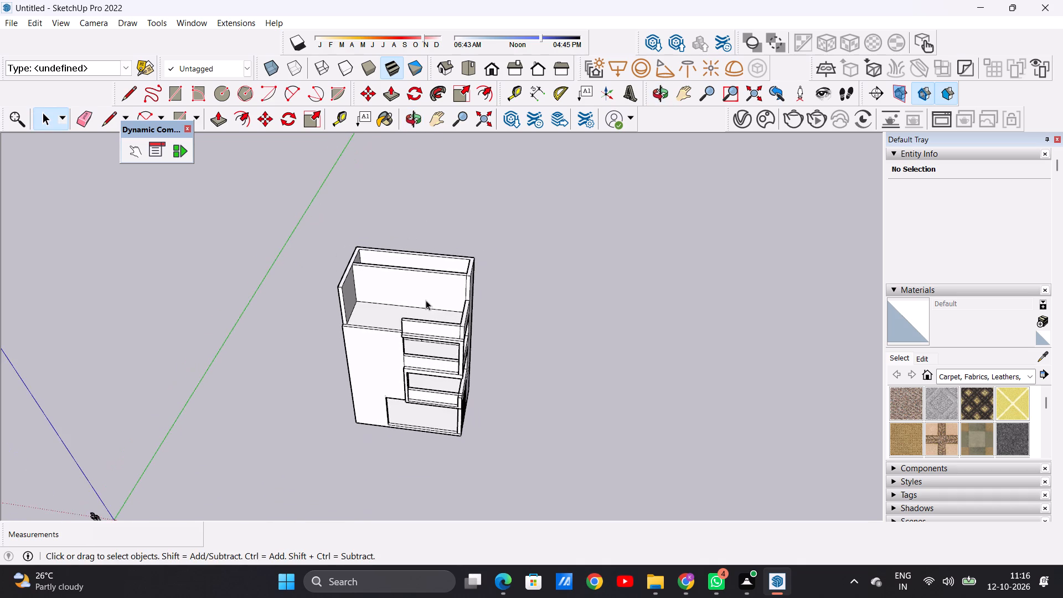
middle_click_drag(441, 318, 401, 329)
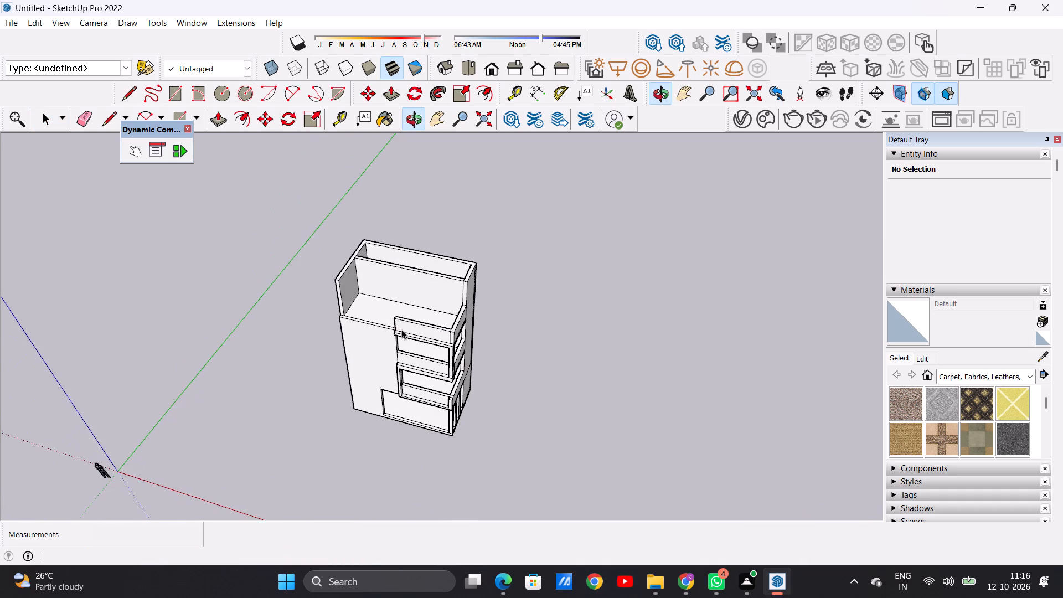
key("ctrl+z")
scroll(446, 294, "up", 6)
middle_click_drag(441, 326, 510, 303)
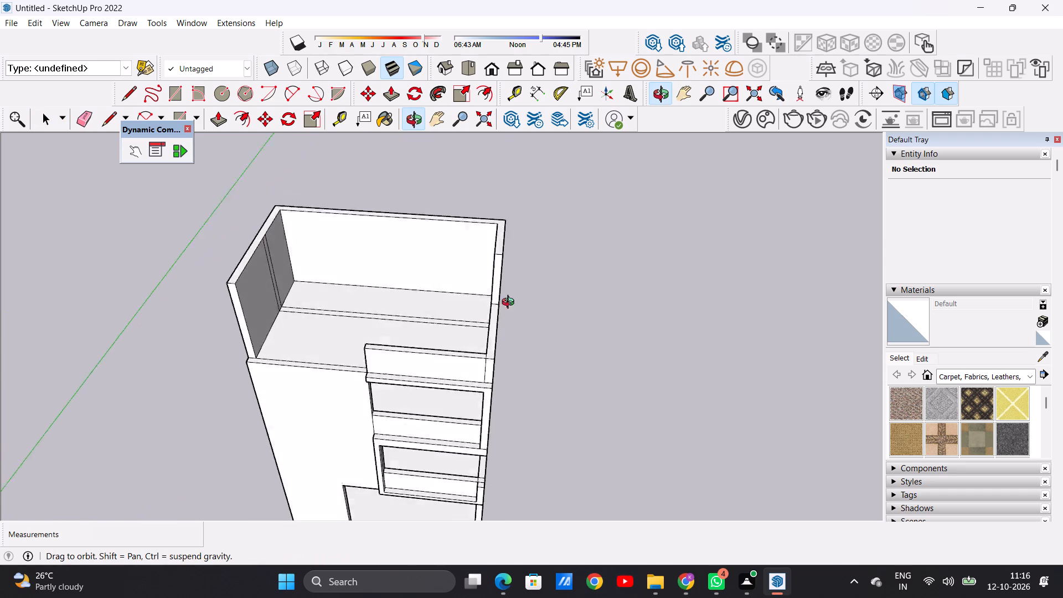
Examine the open roof floor, its cross-wall strip, the surrounding walls and the front parapet from several angles.
middle_click_drag(510, 303, 518, 301)
scroll(431, 328, "up", 4)
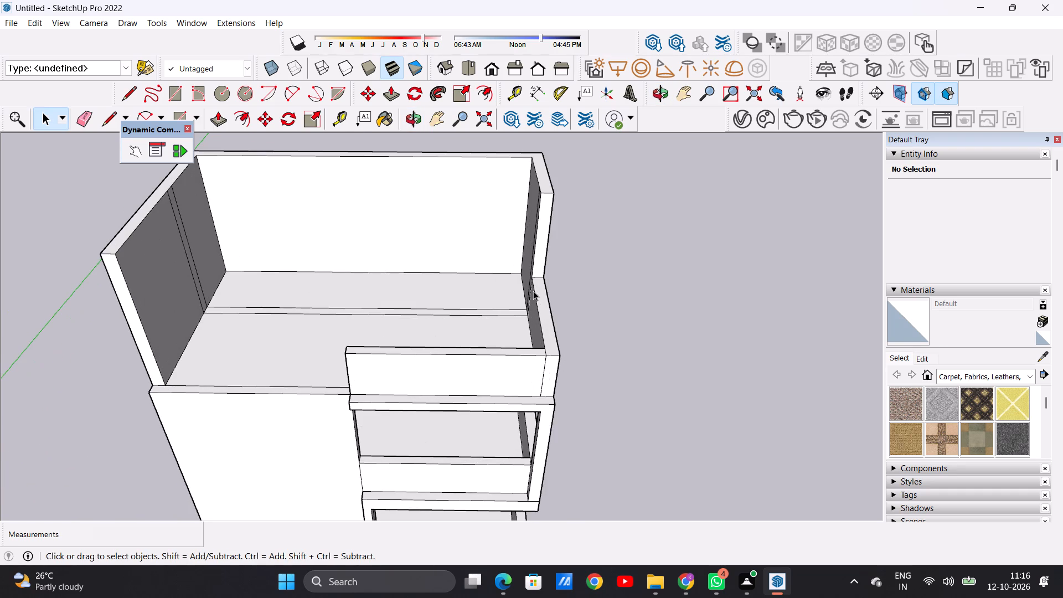
scroll(494, 277, "down", 3)
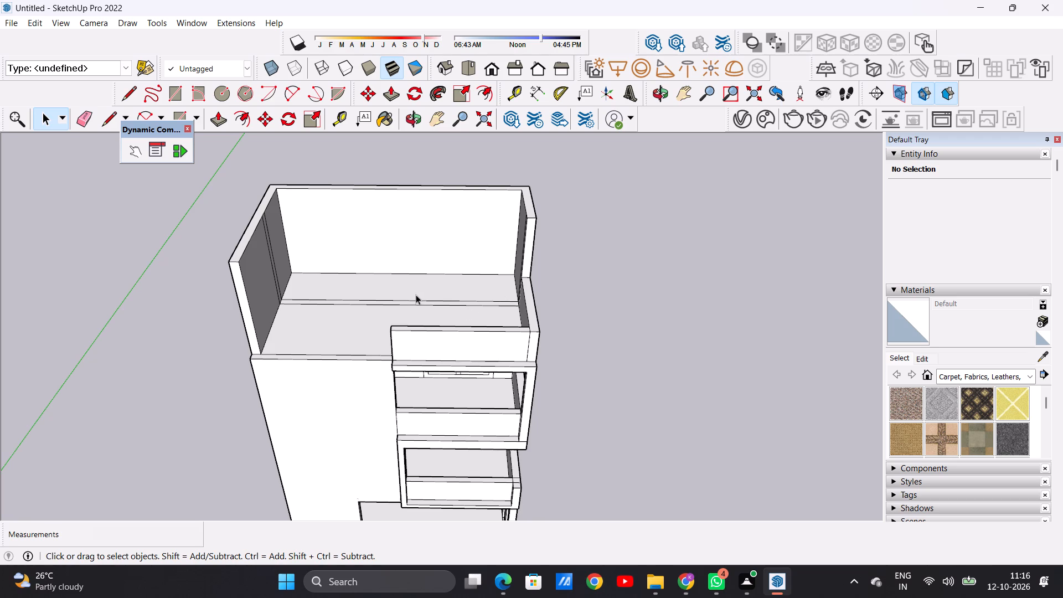
scroll(515, 295, "up", 3)
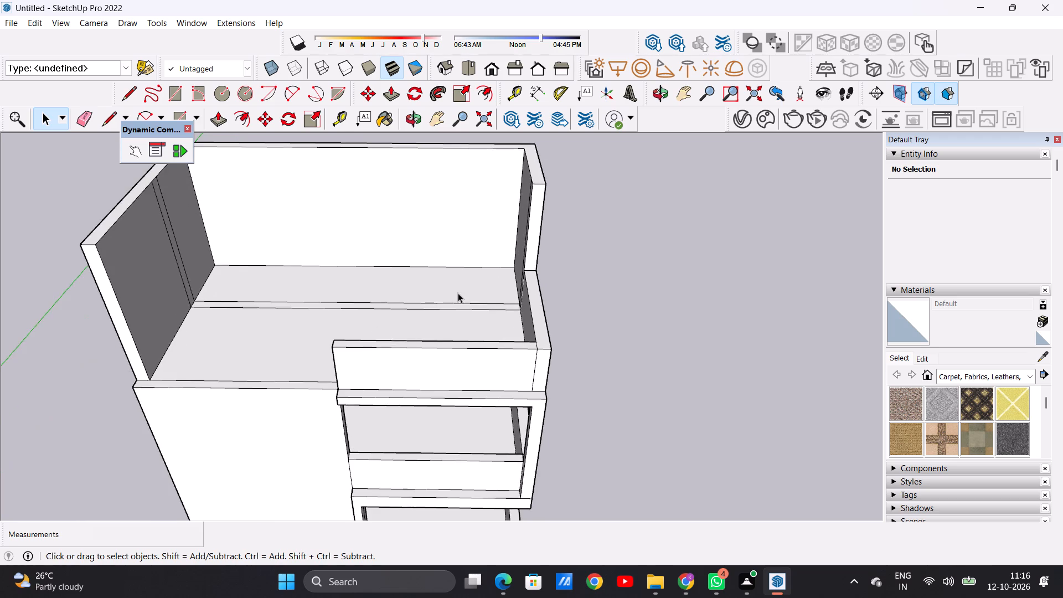
middle_click_drag(452, 293, 625, 270)
scroll(430, 280, "down", 4)
middle_click_drag(498, 273, 396, 279)
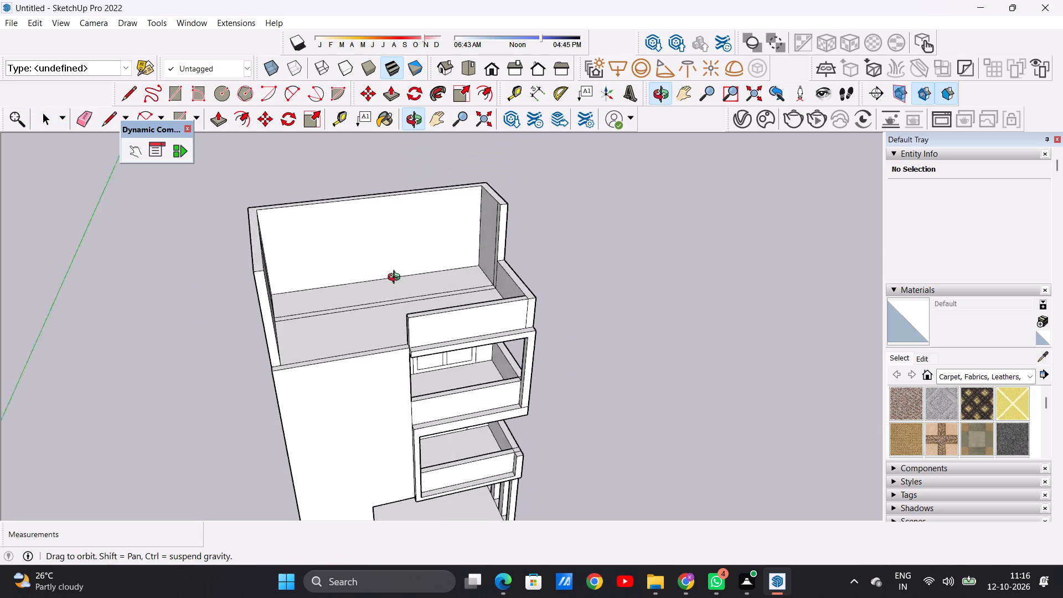
middle_click_drag(396, 279, 491, 313)
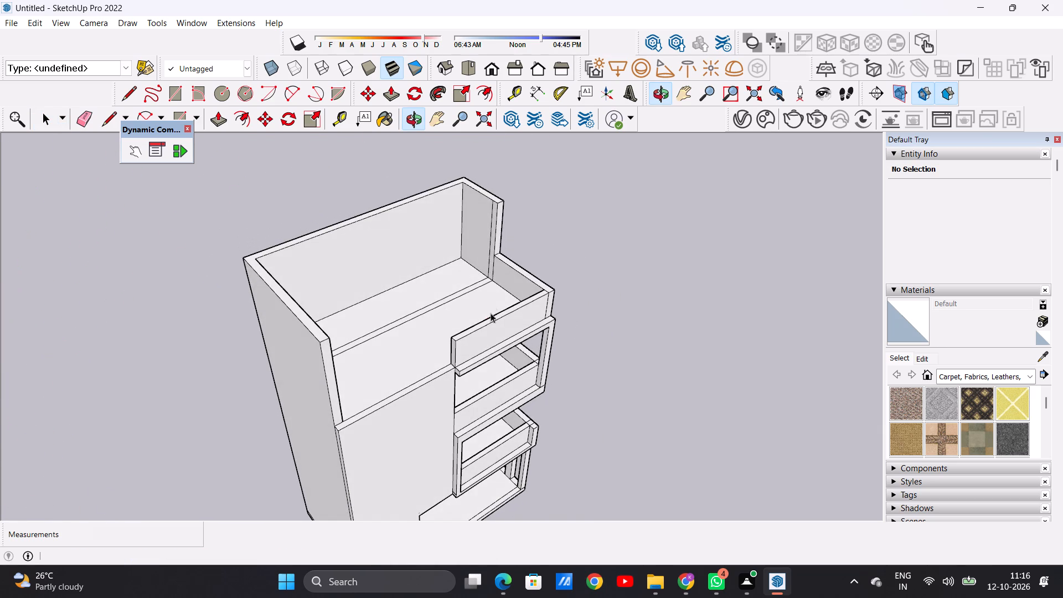
scroll(512, 265, "up", 6)
scroll(464, 303, "down", 6)
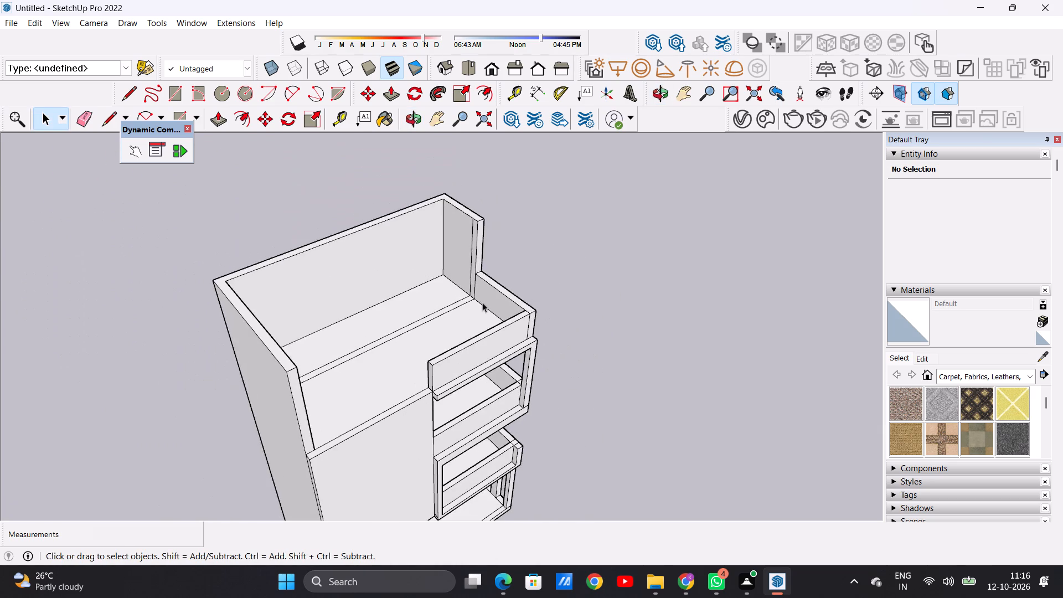
middle_click_drag(478, 302, 476, 326)
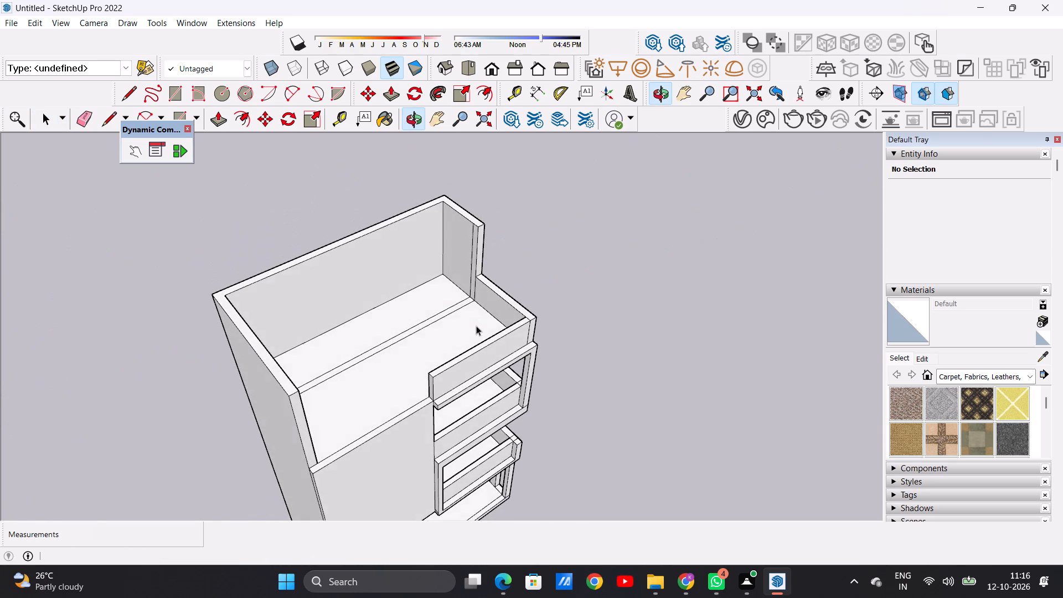
scroll(481, 283, "up", 4)
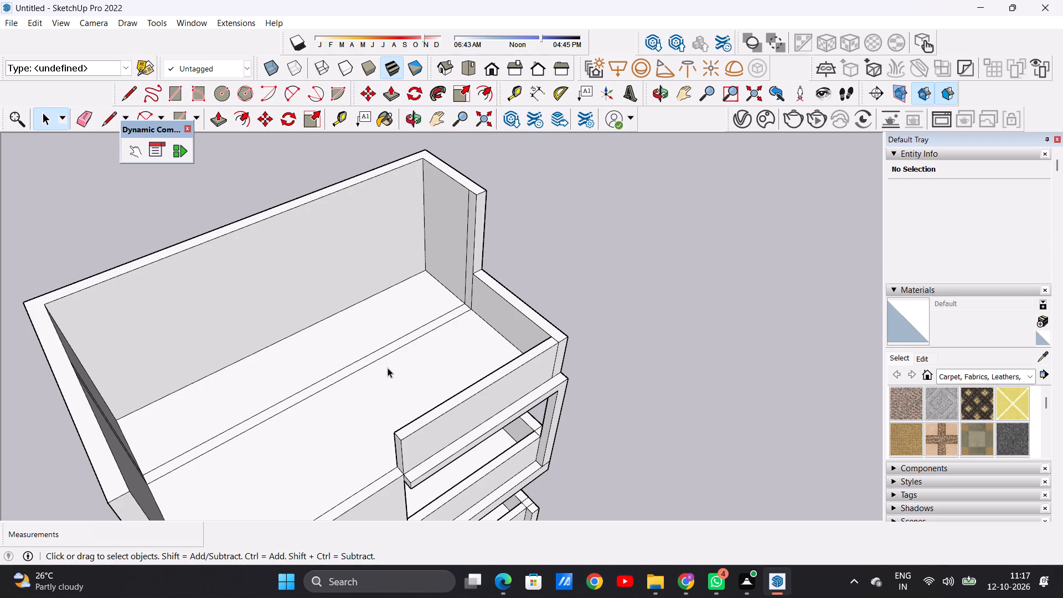
scroll(390, 363, "down", 2)
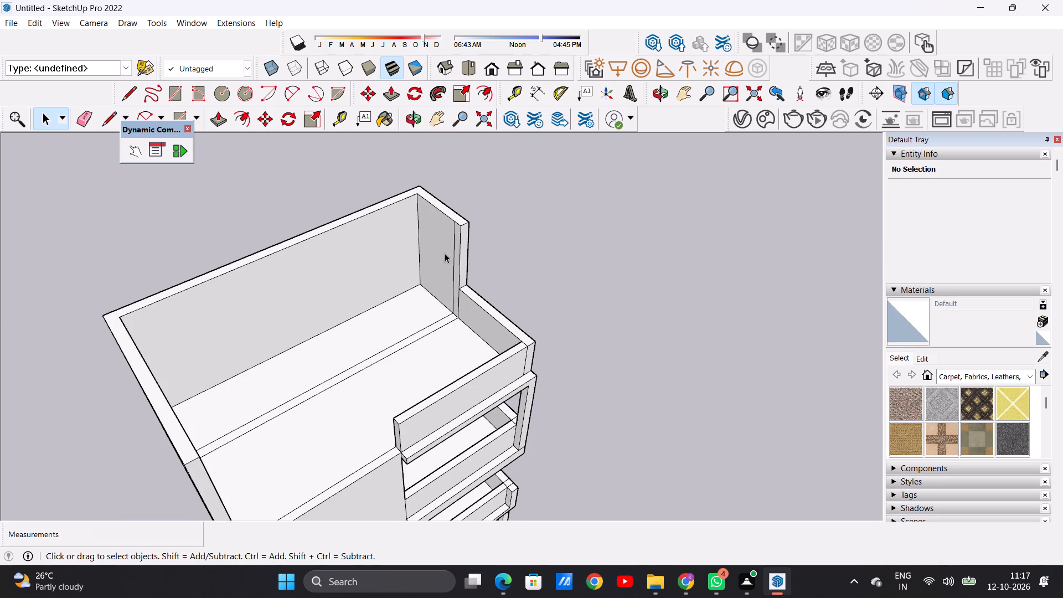
scroll(464, 224, "up", 6)
middle_click_drag(467, 225, 394, 298)
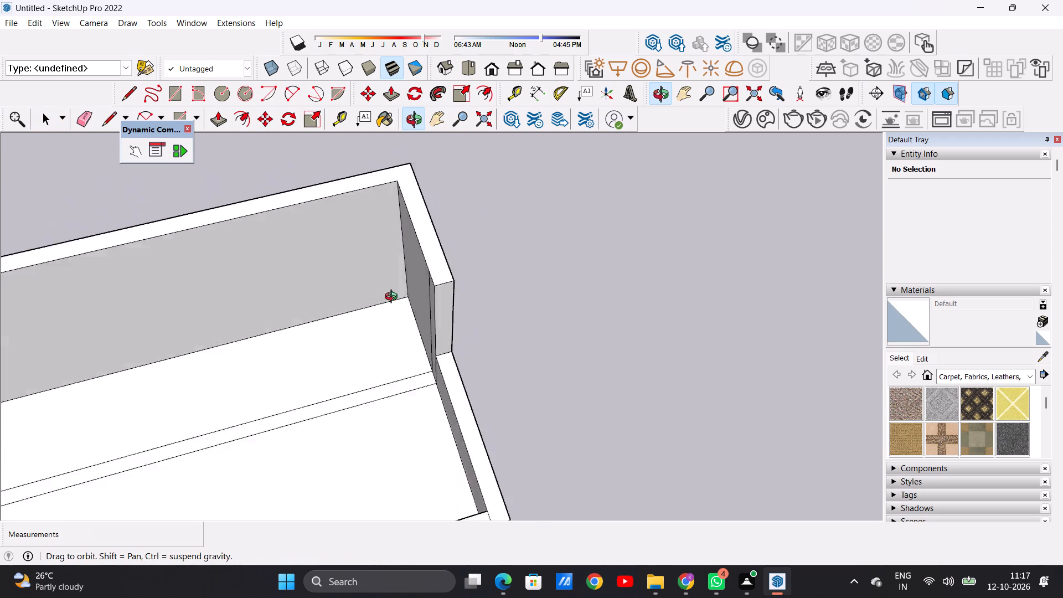
middle_click_drag(394, 298, 494, 261)
scroll(461, 244, "up", 2)
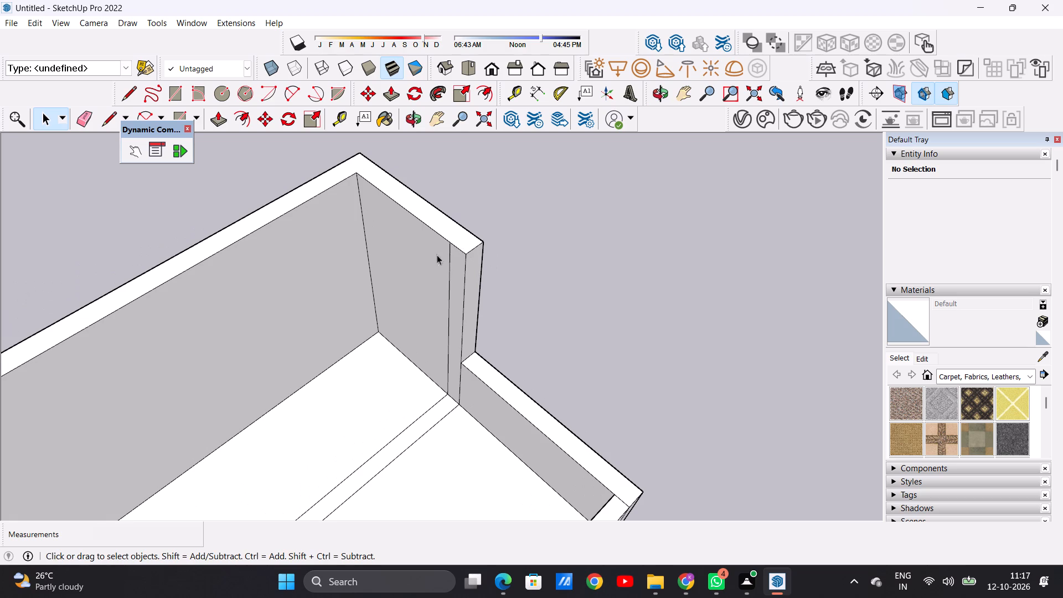
scroll(426, 328, "down", 8)
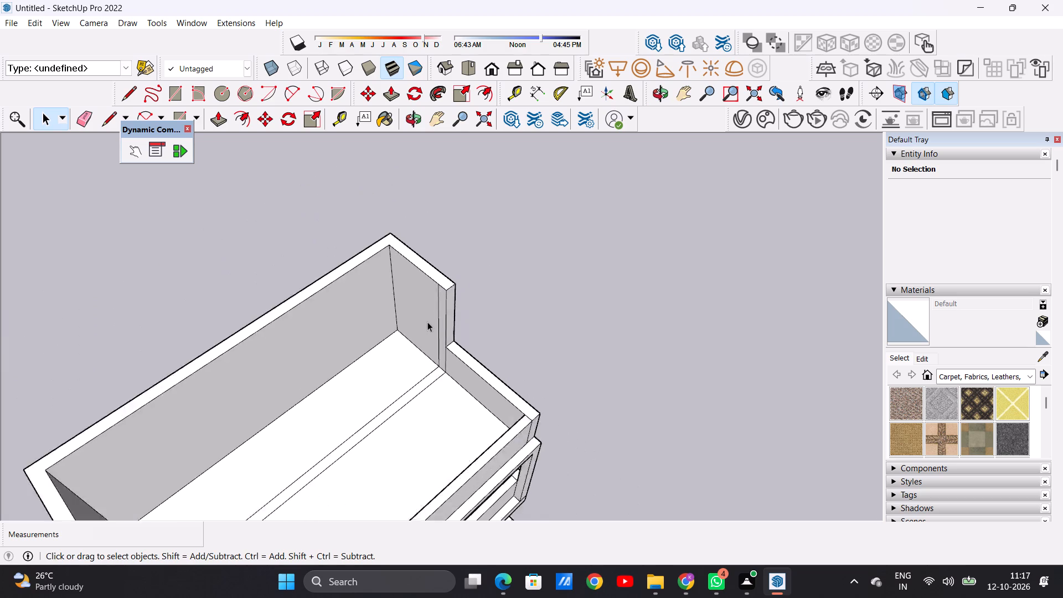
scroll(427, 322, "down", 6)
middle_click_drag(456, 374, 535, 425)
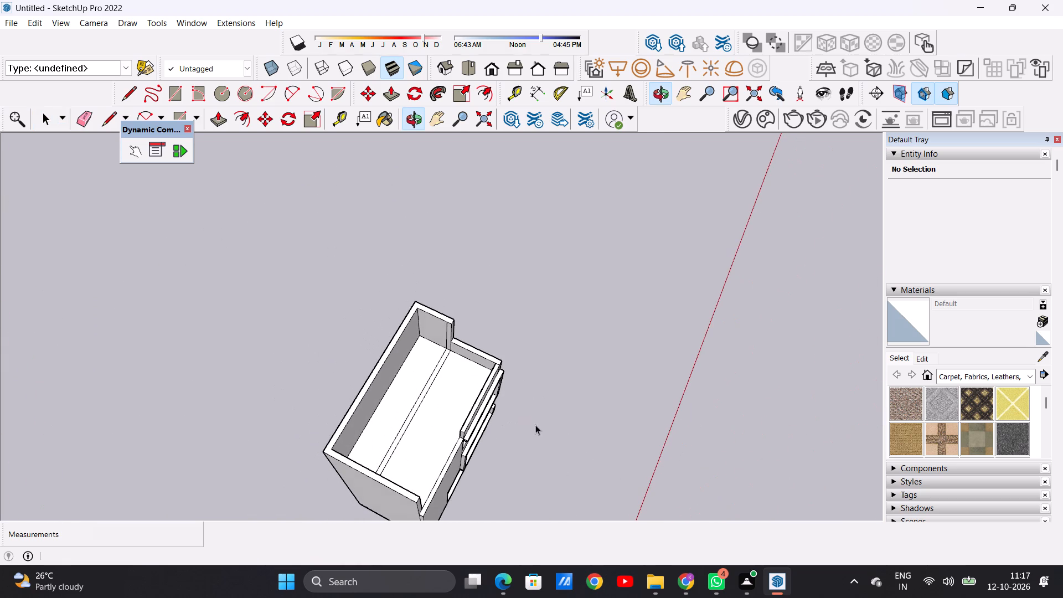
scroll(468, 342, "up", 6)
middle_click_drag(440, 376, 317, 342)
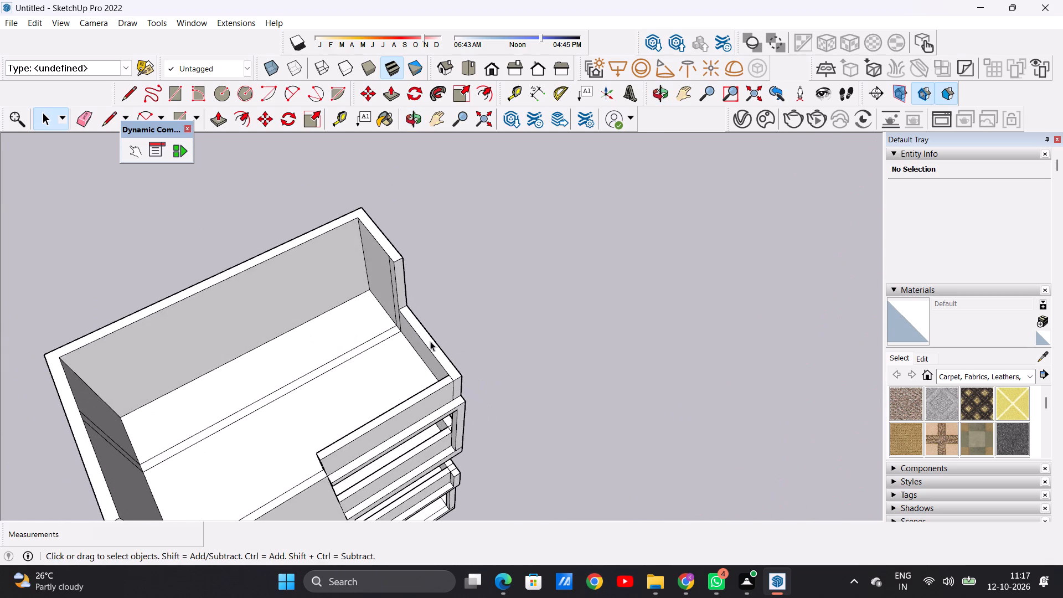
scroll(441, 345, "down", 5)
middle_click_drag(477, 358, 337, 348)
scroll(344, 352, "down", 6)
middle_click_drag(355, 323, 435, 306)
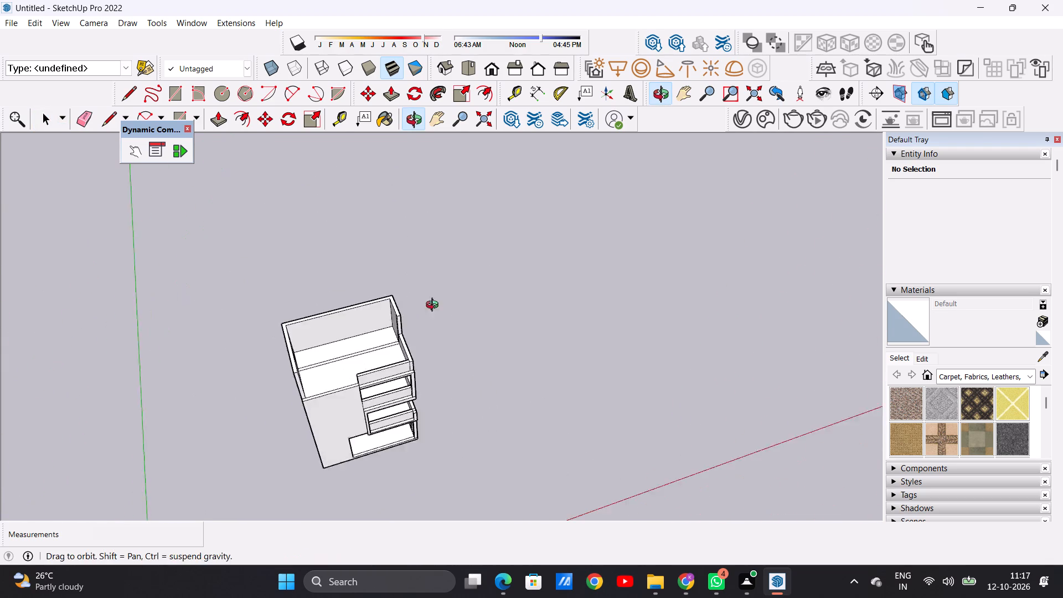
middle_click_drag(435, 306, 476, 297)
scroll(476, 297, "down", 1)
scroll(378, 361, "up", 13)
middle_click_drag(400, 338, 406, 375)
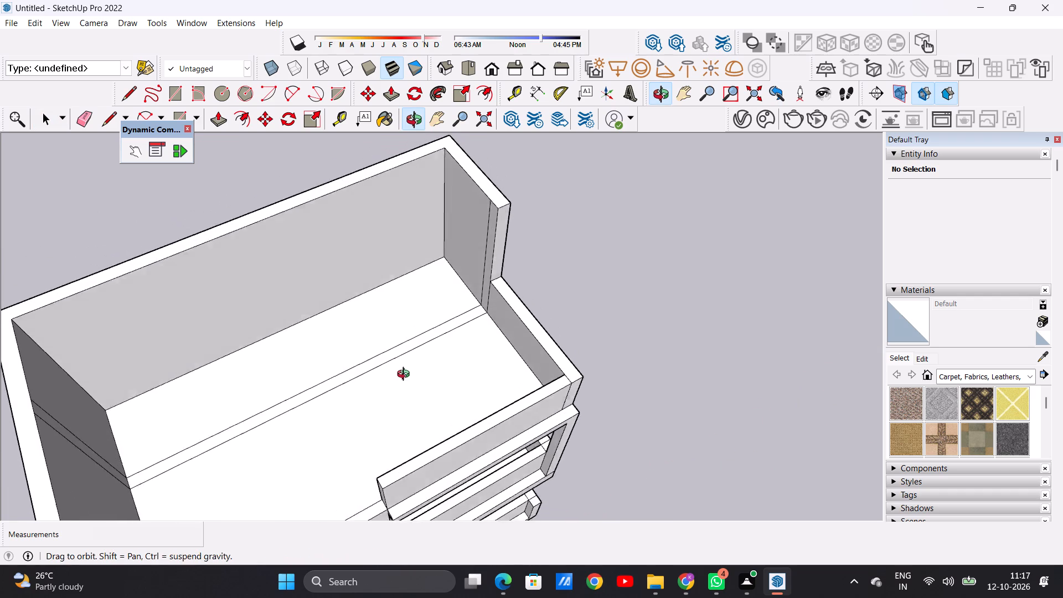
middle_click_drag(406, 375, 412, 393)
scroll(415, 385, "down", 4)
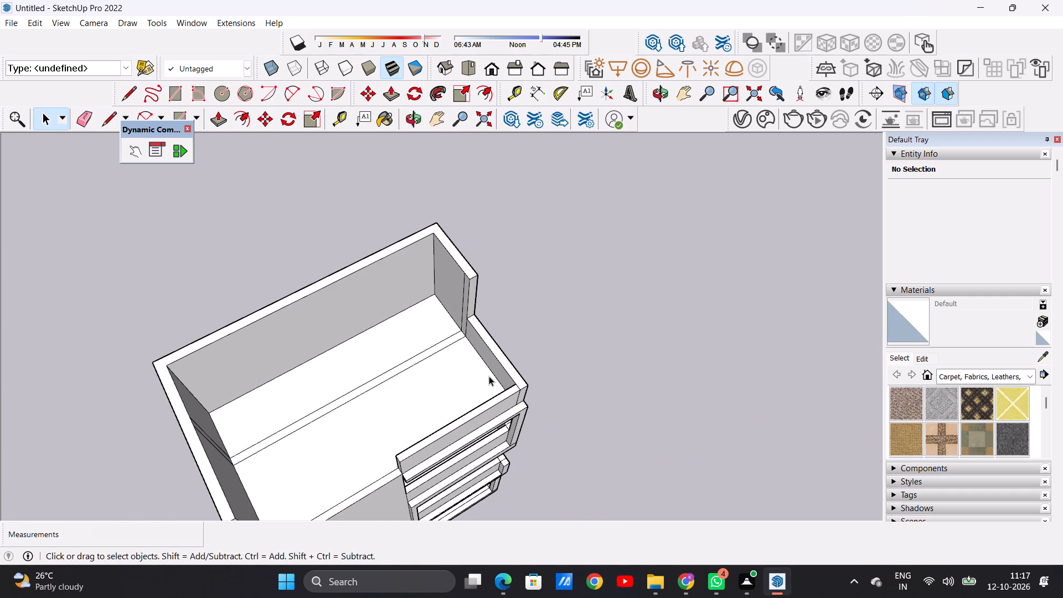
Draw a rectangle about 1' 4" by 1' 9/16" on the roof slab, just inside the corner of the front and side parapets.
middle_click_drag(453, 394, 638, 398)
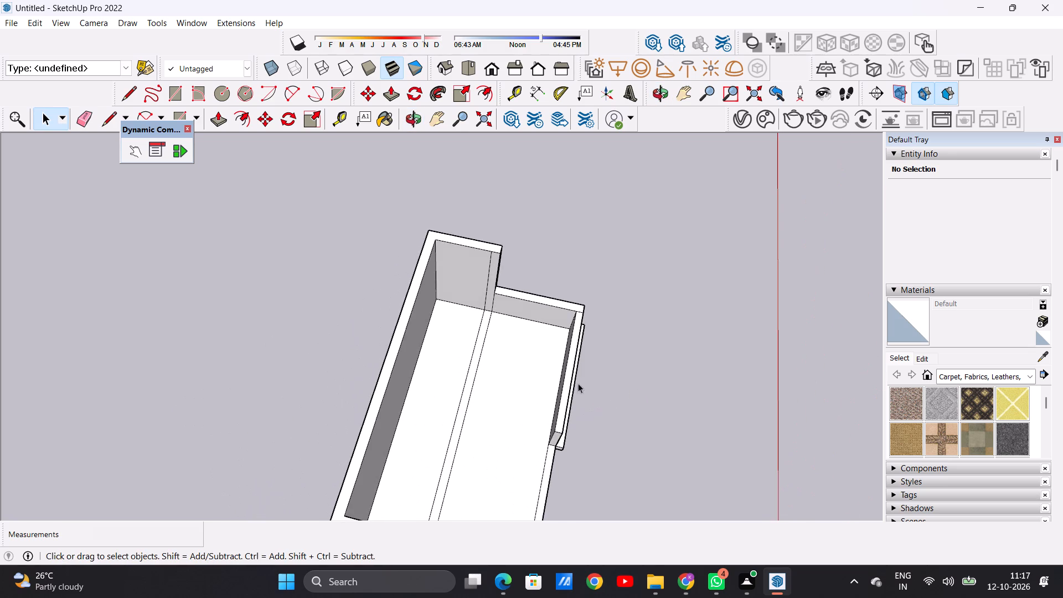
scroll(533, 355, "up", 4)
middle_click_drag(514, 362, 575, 392)
scroll(586, 329, "up", 3)
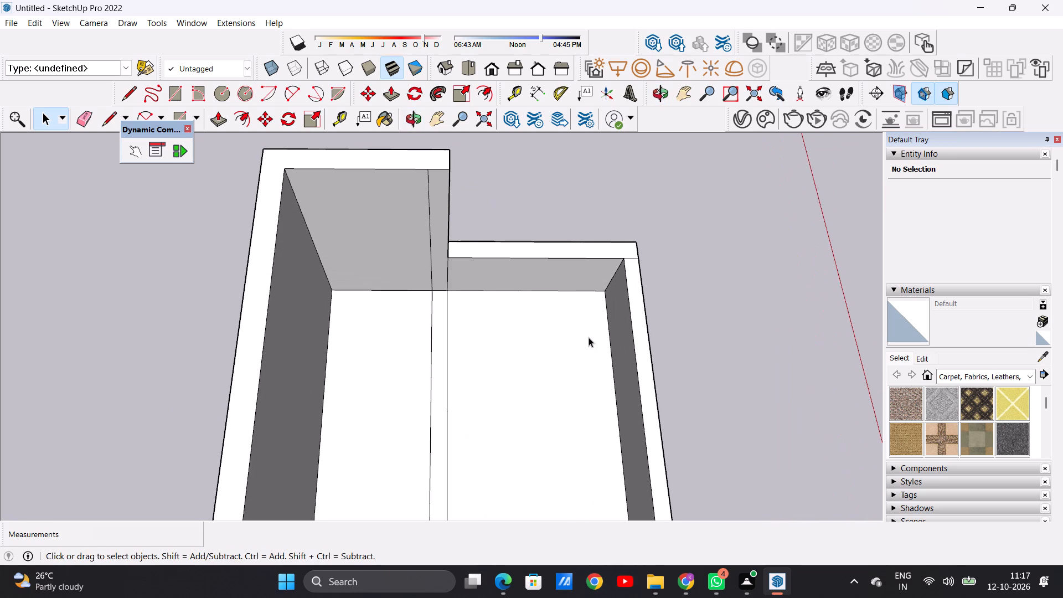
key("r")
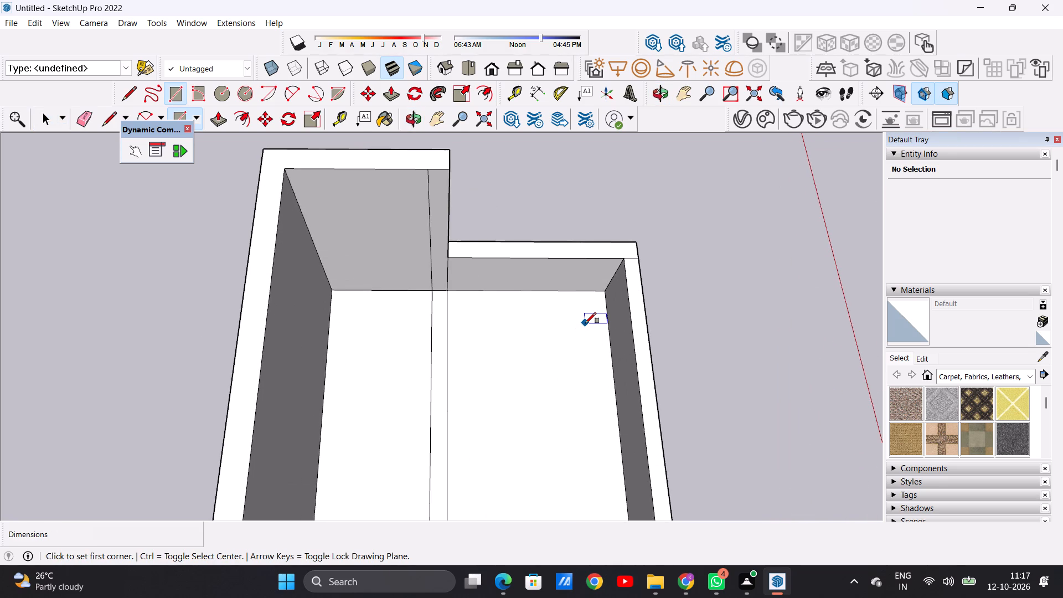
scroll(576, 338, "down", 2)
scroll(575, 360, "up", 4)
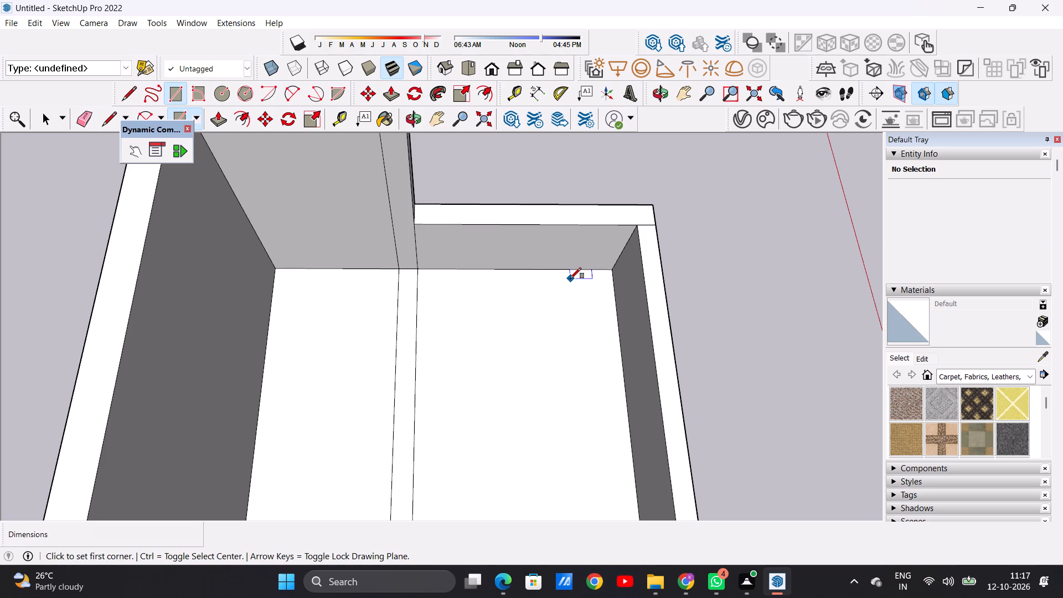
left_click(570, 279)
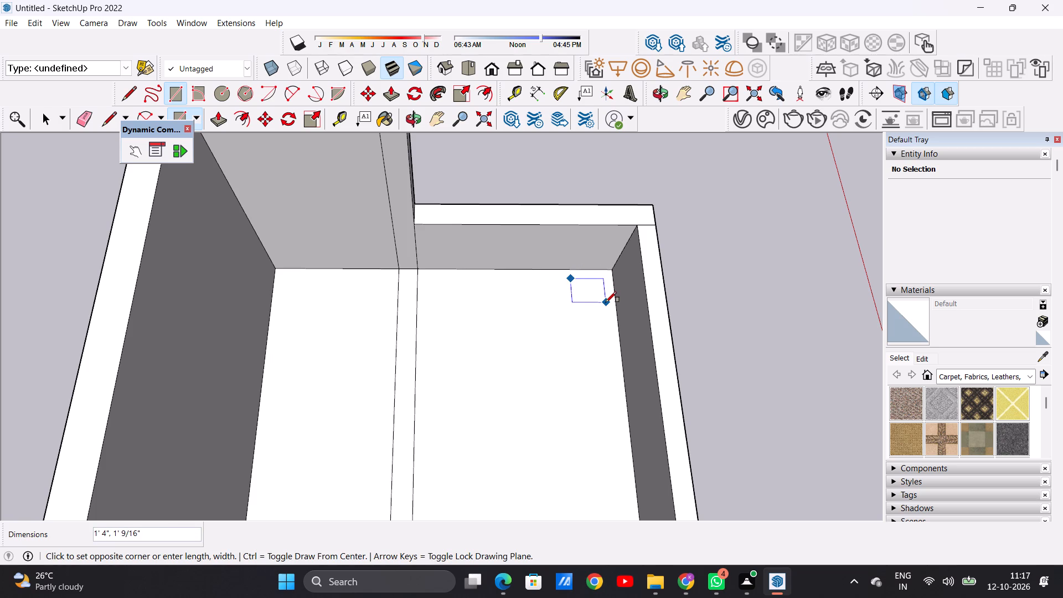
left_click(605, 302)
key("space")
Examine the building front and the stacked balconies from the front and the side corner.
scroll(483, 348, "down", 12)
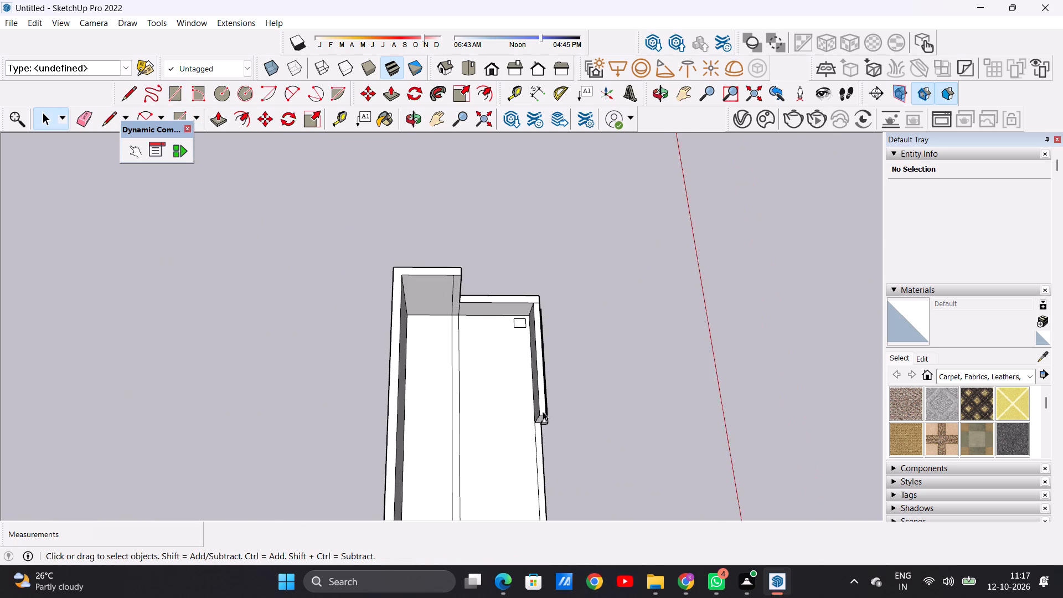
middle_click_drag(533, 444, 323, 307)
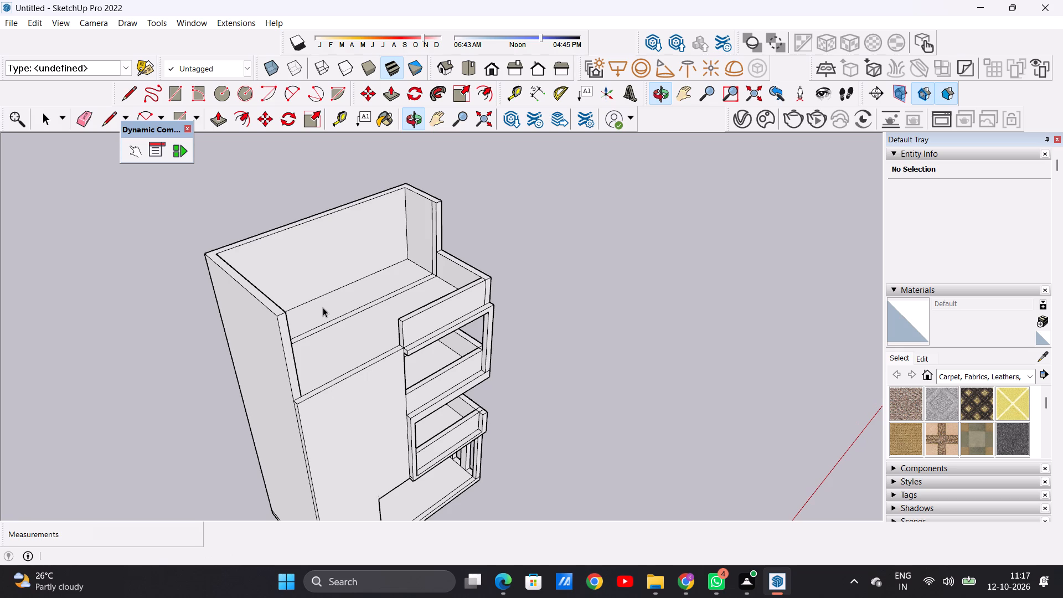
middle_click_drag(489, 346, 392, 288)
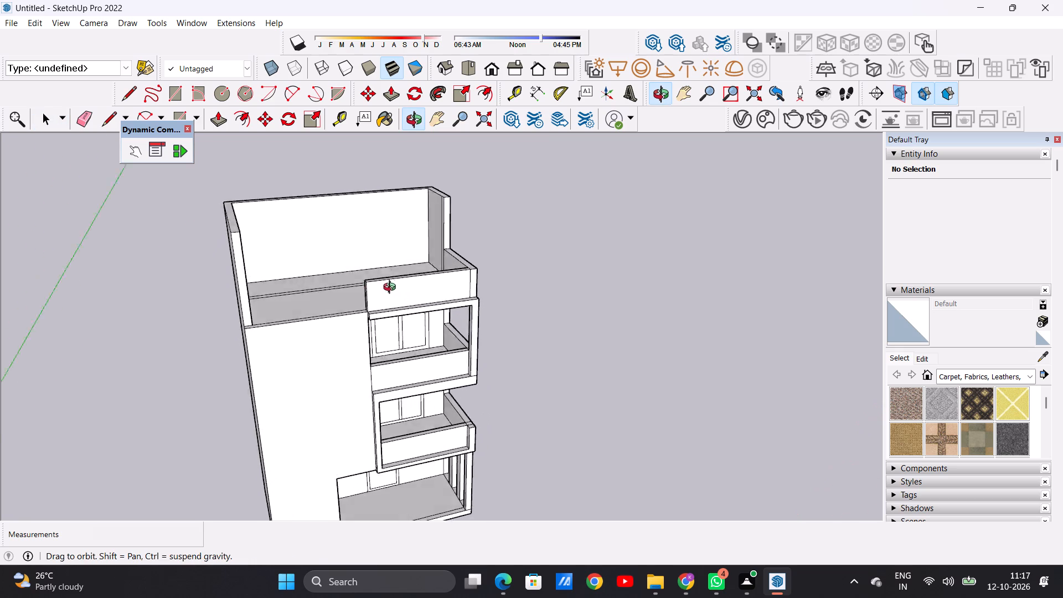
middle_click_drag(392, 288, 363, 282)
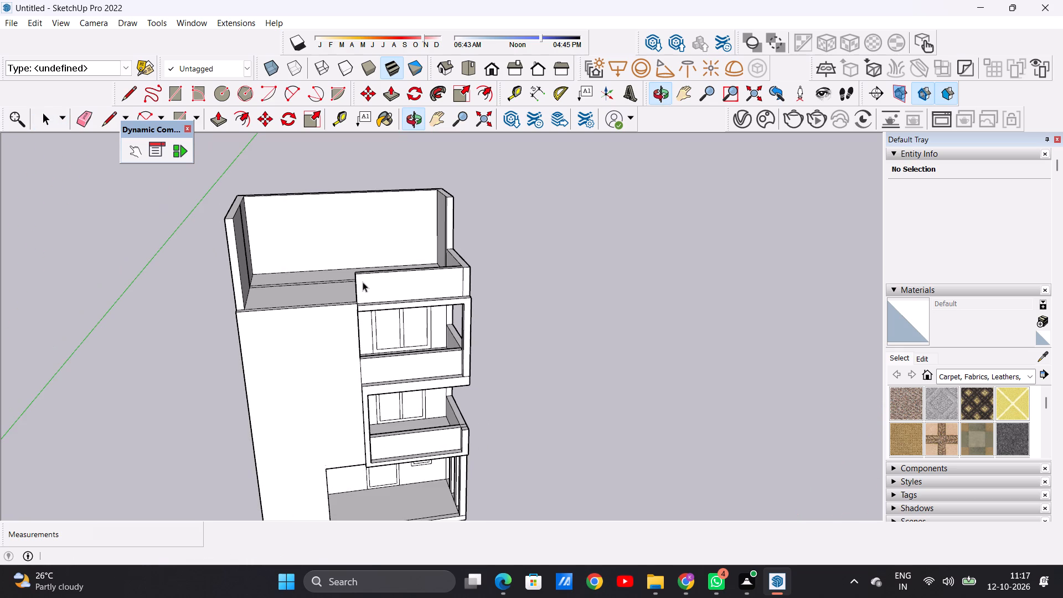
scroll(463, 311, "down", 2)
middle_click_drag(452, 334, 418, 400)
middle_click_drag(494, 341, 234, 389)
scroll(408, 333, "up", 3)
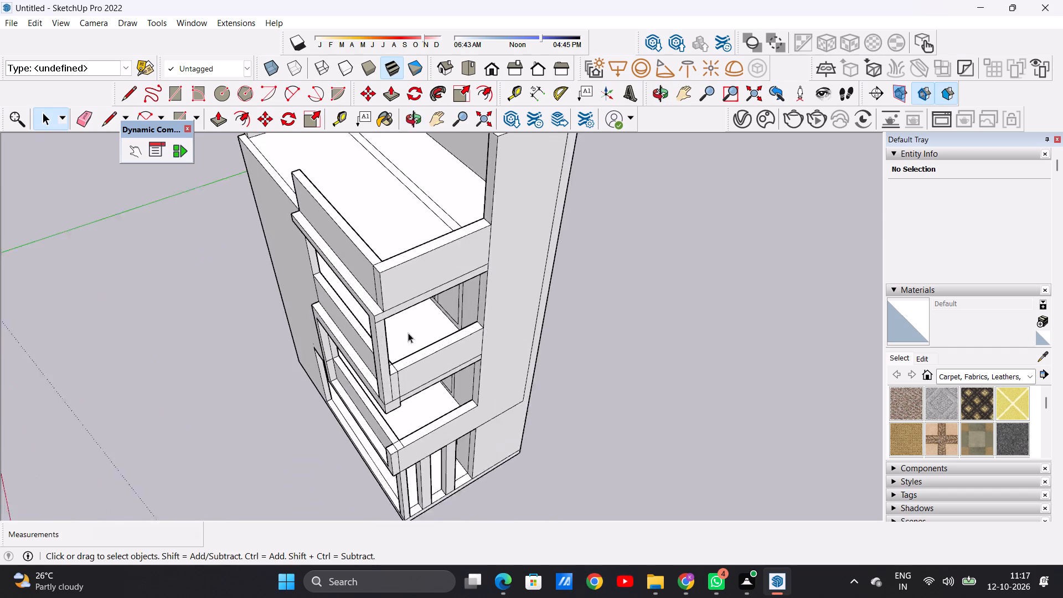
scroll(408, 333, "up", 6)
scroll(411, 329, "down", 1)
Draw a square about 7 3/8" by 7 3/8" on the upper balcony's floor, near the outer corner where its parapets meet.
scroll(411, 329, "up", 5)
middle_click_drag(441, 338, 332, 401)
scroll(270, 432, "up", 7)
middle_click_drag(267, 398, 272, 400)
scroll(292, 373, "down", 2)
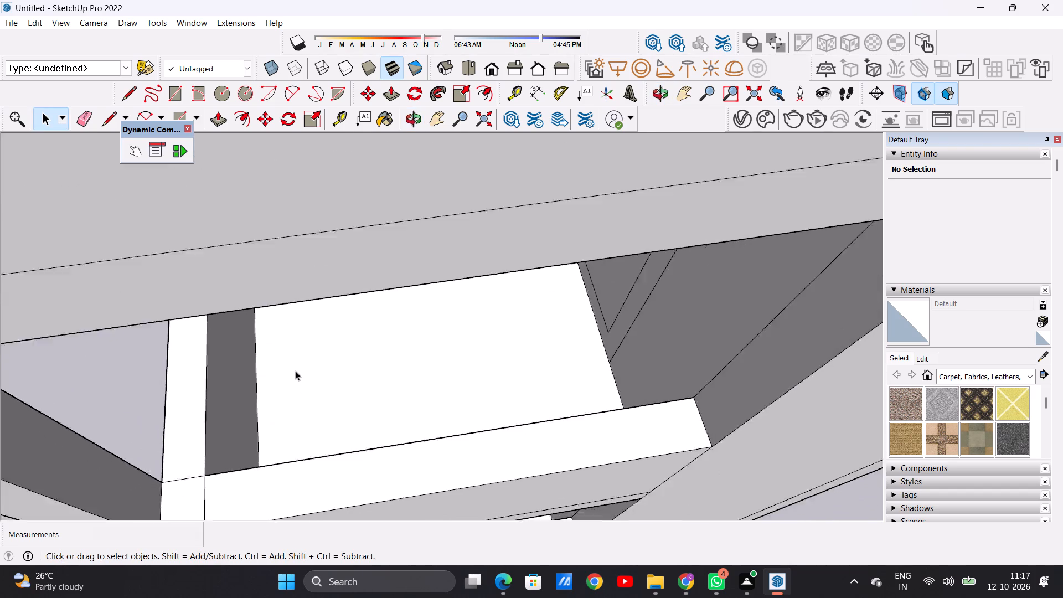
scroll(295, 370, "down", 7)
scroll(326, 409, "up", 6)
middle_click_drag(278, 334, 279, 348)
scroll(309, 399, "up", 5)
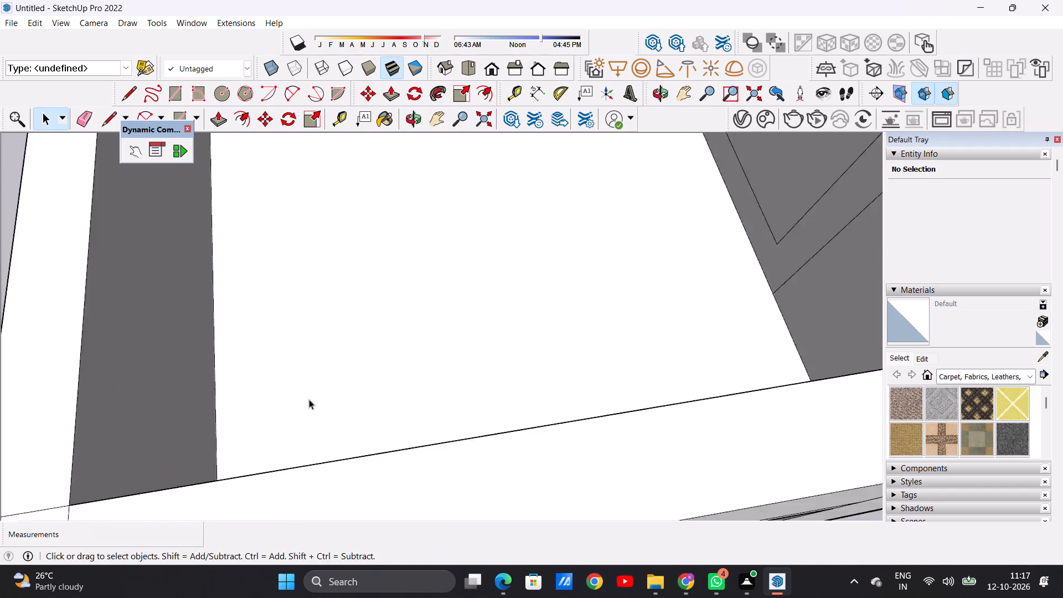
scroll(309, 399, "up", 4)
middle_click_drag(309, 393, 312, 410)
scroll(339, 378, "down", 3)
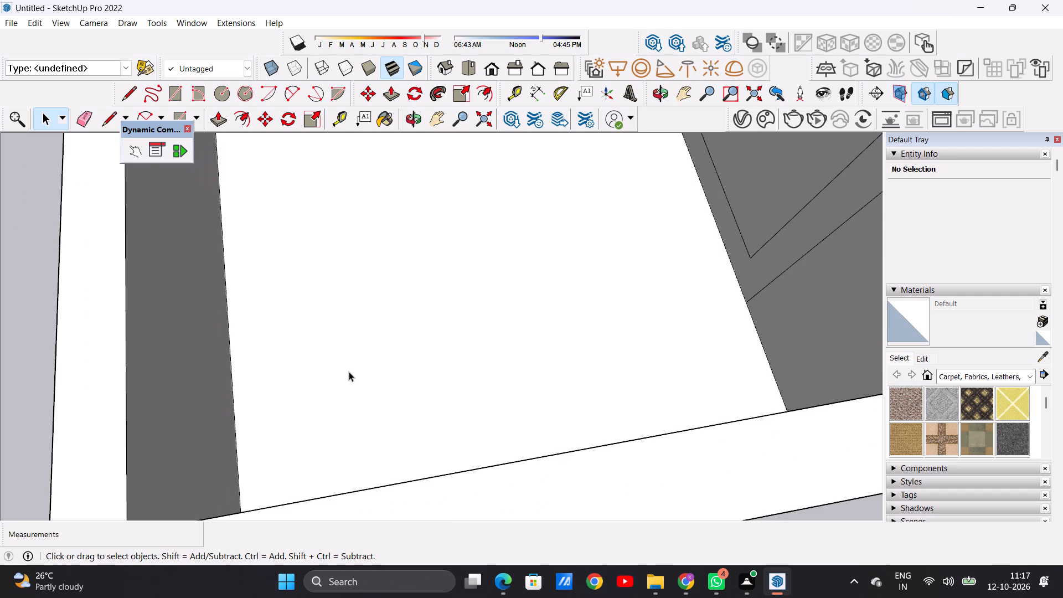
scroll(349, 372, "down", 2)
scroll(408, 470, "up", 8)
middle_click_drag(461, 384, 401, 384)
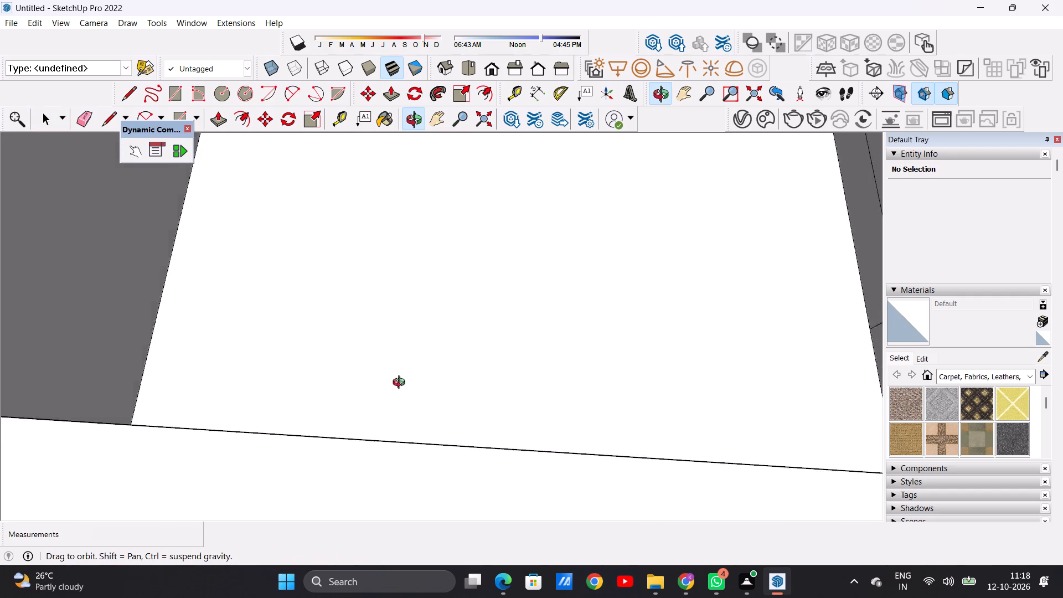
middle_click_drag(401, 384, 319, 421)
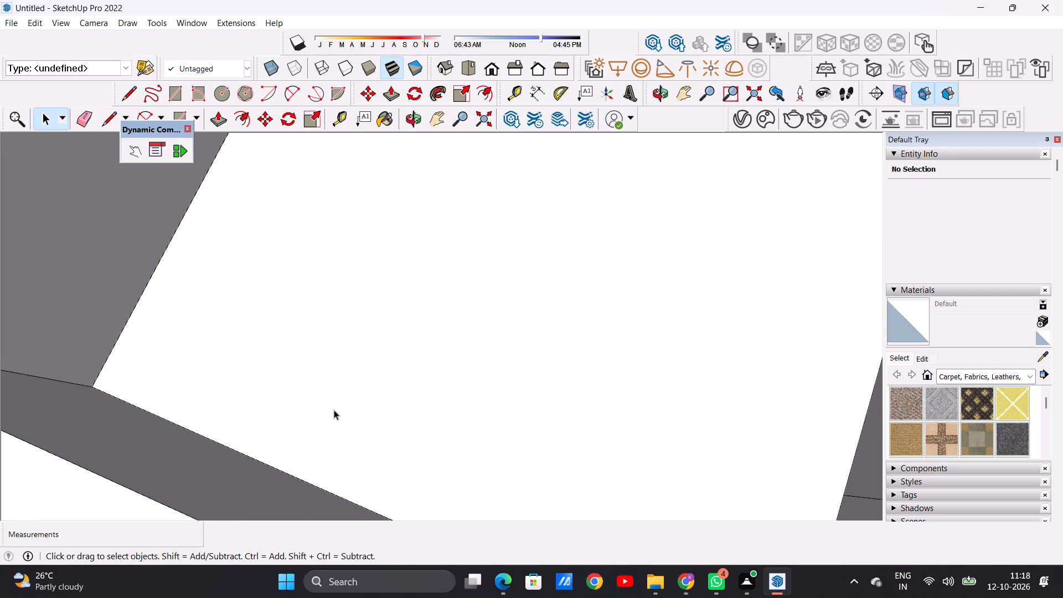
key("r")
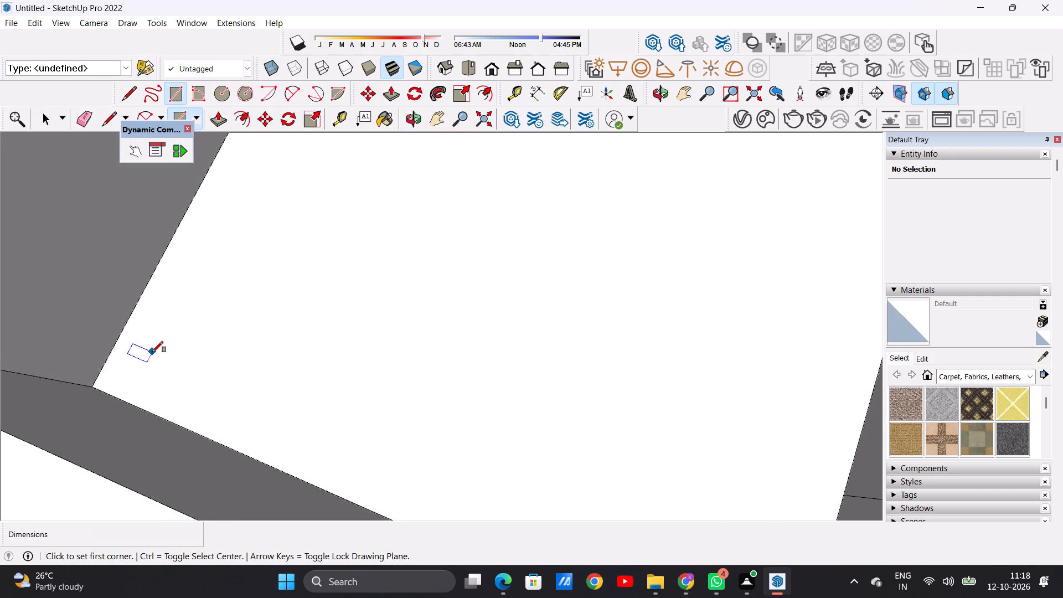
left_click(153, 354)
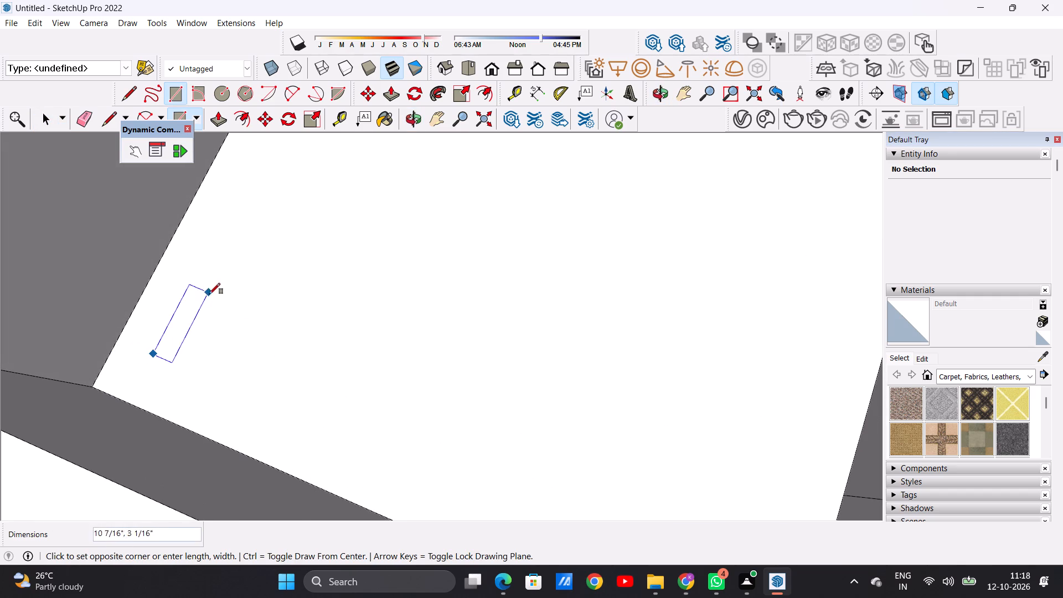
left_click(226, 328)
key("space")
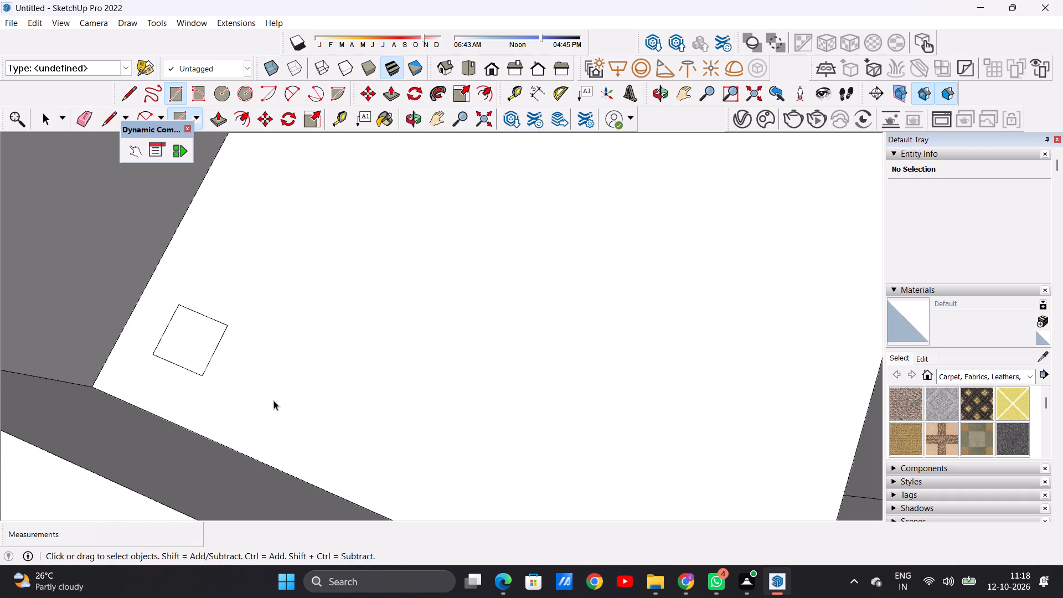
Examine the building front and the stacked balconies, including their parapet corners and floors, from several angles.
scroll(283, 403, "down", 3)
scroll(295, 446, "down", 19)
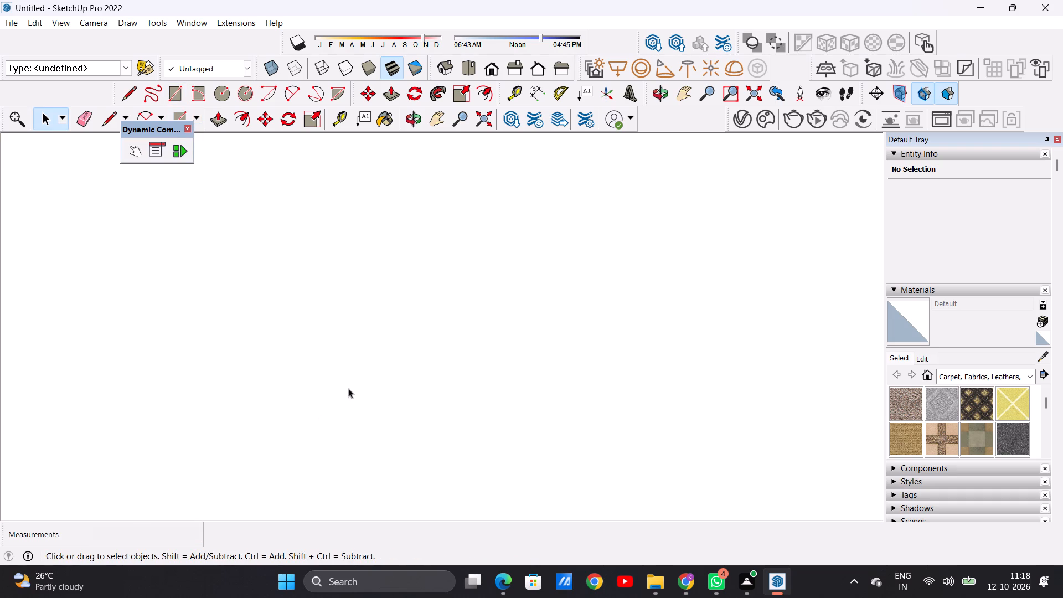
left_click(487, 67)
scroll(436, 450, "down", 4)
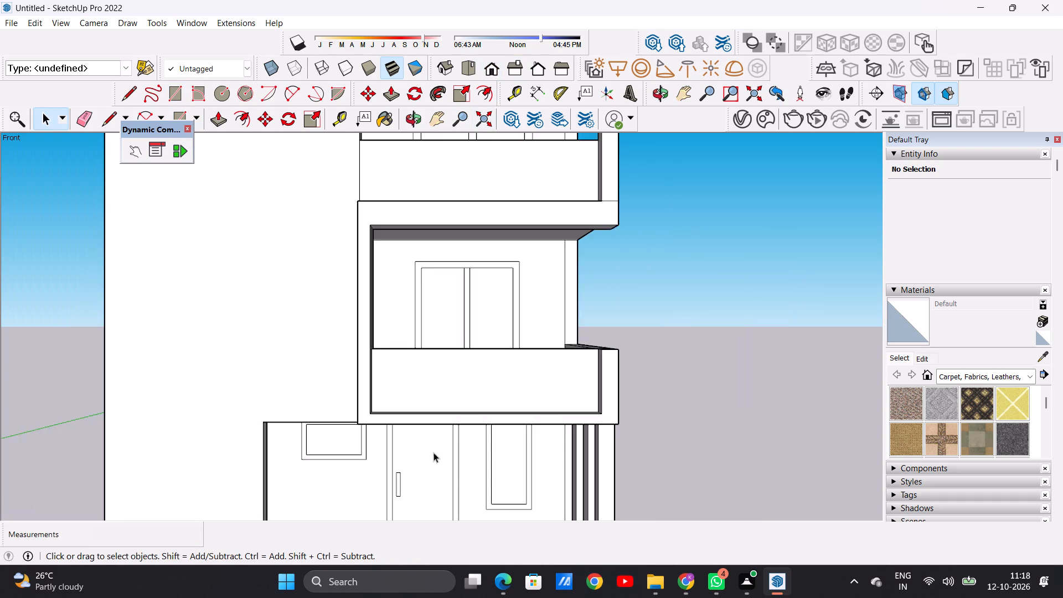
scroll(434, 452, "down", 13)
middle_click_drag(467, 365, 389, 509)
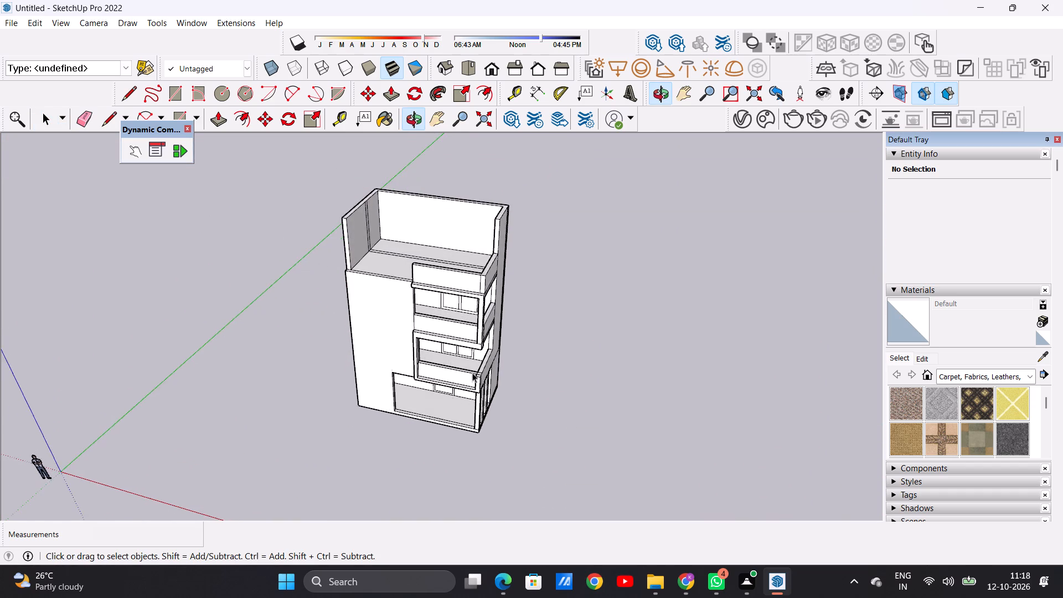
scroll(473, 370, "up", 8)
middle_click_drag(464, 349, 482, 424)
scroll(471, 387, "up", 12)
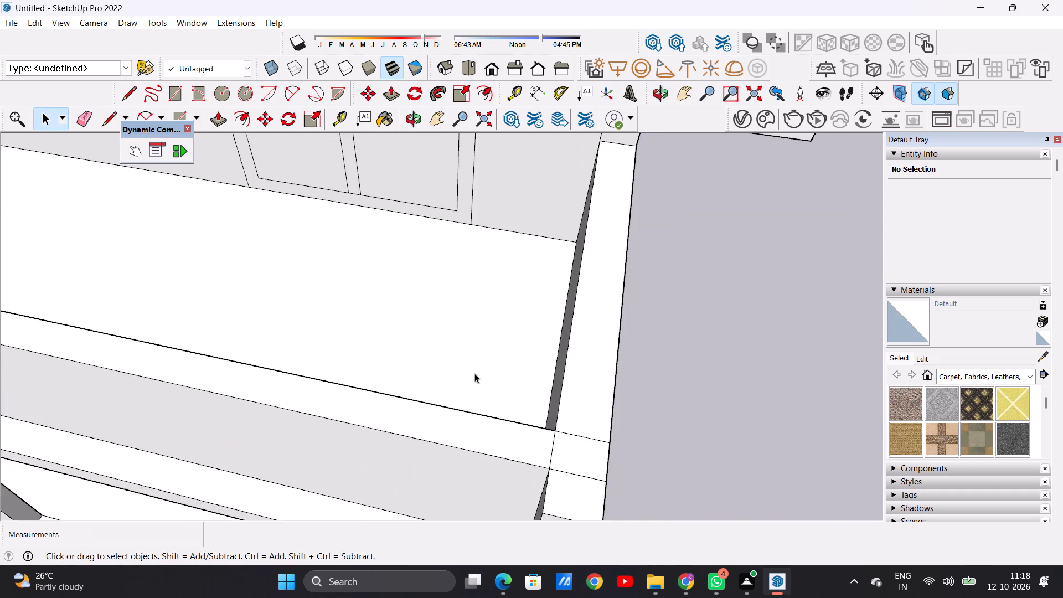
scroll(474, 373, "up", 2)
middle_click_drag(474, 376, 383, 350)
scroll(244, 333, "down", 6)
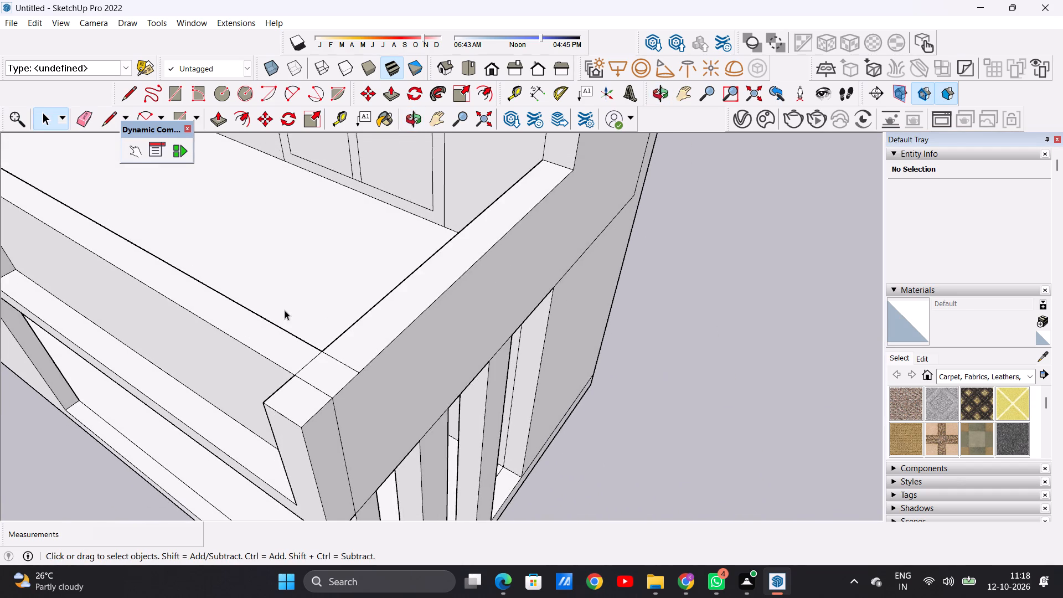
scroll(285, 310, "down", 5)
middle_click_drag(315, 297, 184, 390)
scroll(279, 298, "up", 7)
middle_click_drag(273, 302, 242, 348)
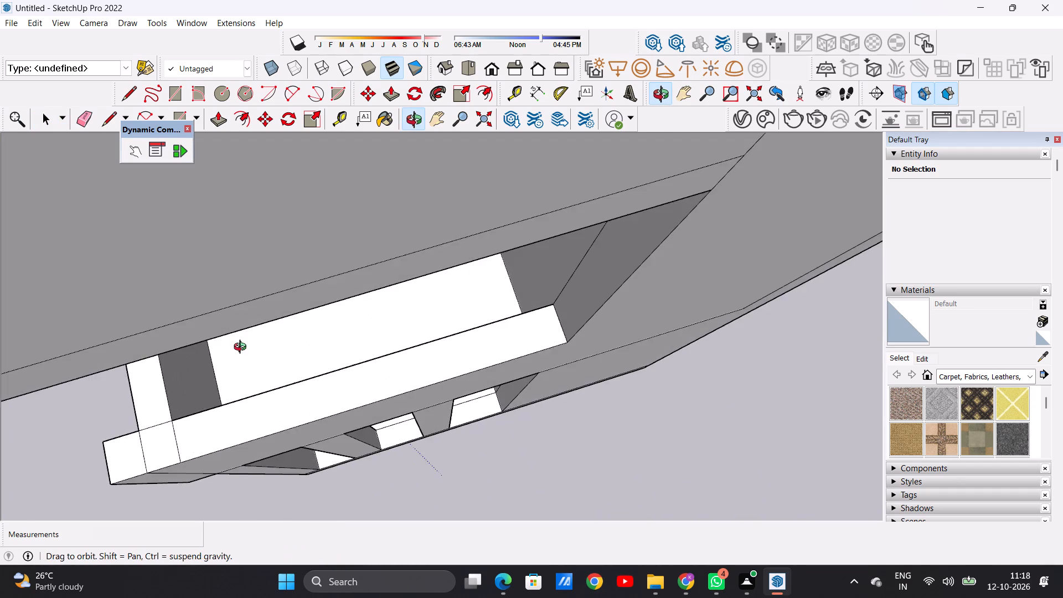
middle_click_drag(242, 348, 233, 328)
scroll(233, 328, "up", 15)
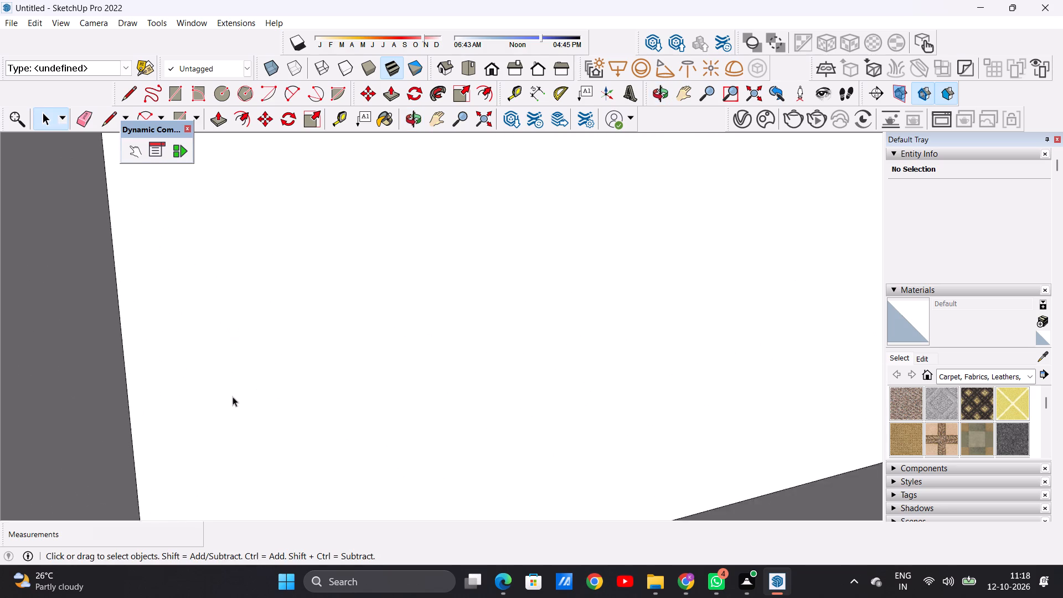
scroll(252, 369, "down", 6)
scroll(272, 338, "up", 8)
middle_click_drag(431, 345, 261, 387)
scroll(277, 390, "down", 16)
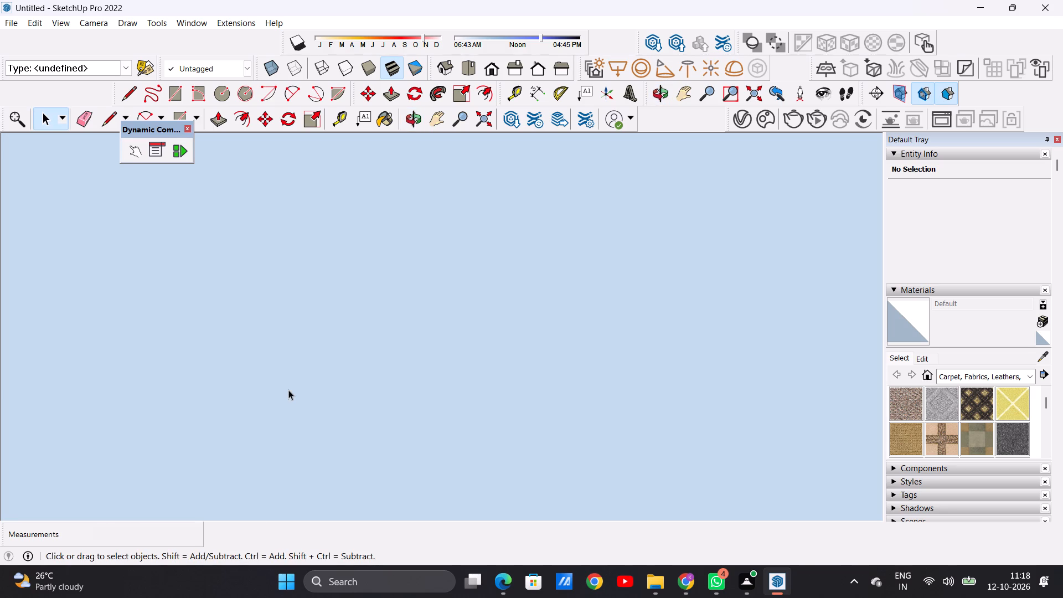
scroll(341, 425, "down", 9)
scroll(354, 421, "up", 1)
scroll(354, 421, "down", 20)
scroll(354, 421, "down", 4)
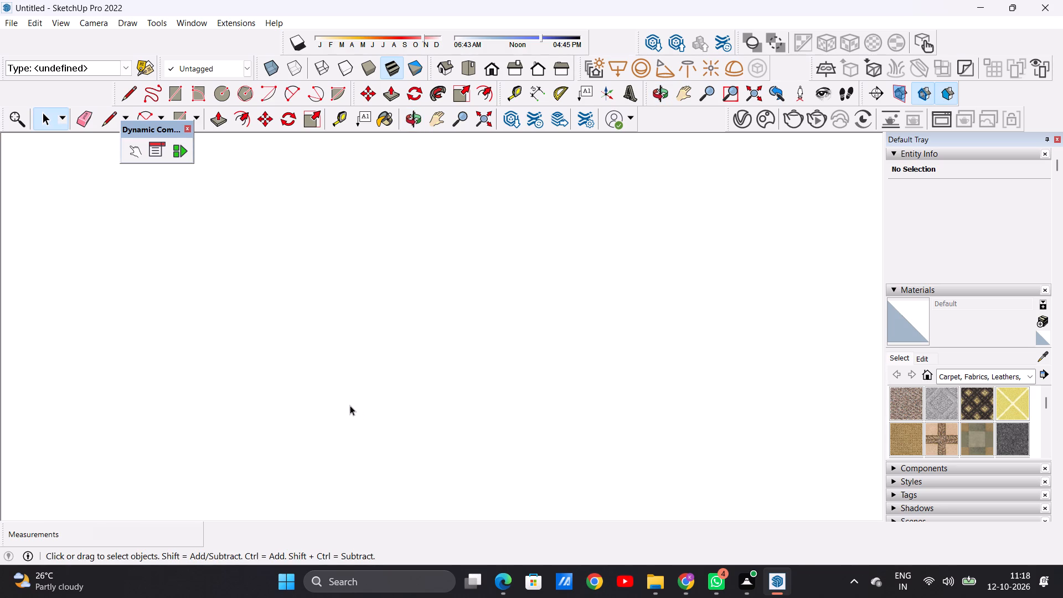
scroll(350, 405, "down", 20)
scroll(350, 405, "down", 2)
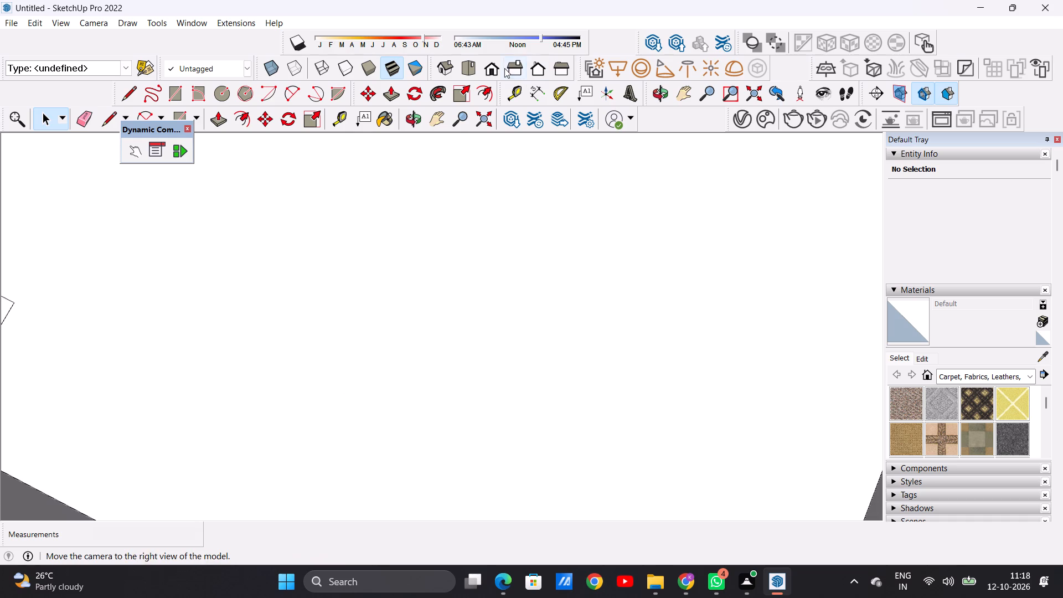
Push/Pull the small square on the upper balcony's floor up about 9' 4 5/16" to the slab above, forming a corner column.
left_click(483, 70)
scroll(465, 330, "down", 20)
scroll(465, 330, "down", 2)
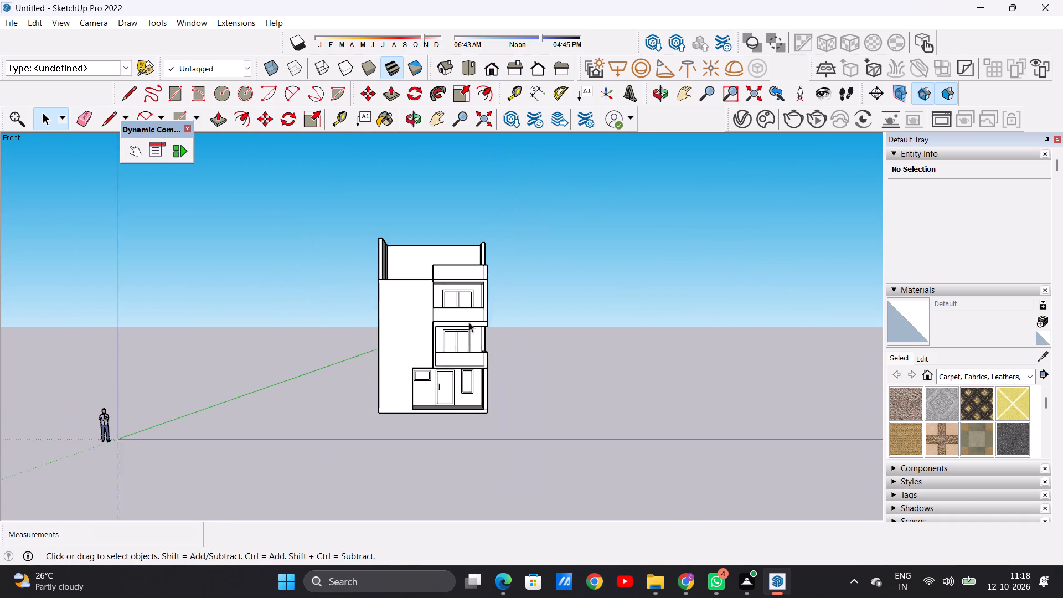
scroll(468, 316, "up", 7)
middle_click_drag(471, 300, 472, 423)
scroll(474, 317, "up", 7)
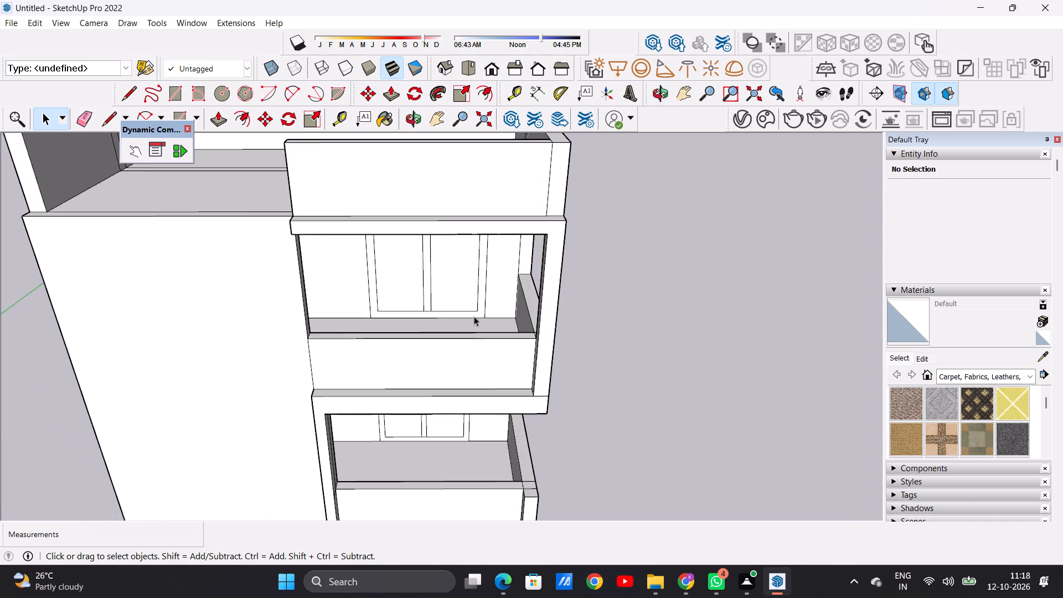
middle_click_drag(478, 337, 81, 421)
scroll(359, 300, "up", 6)
middle_click_drag(342, 334, 335, 374)
scroll(343, 301, "down", 6)
scroll(339, 435, "up", 8)
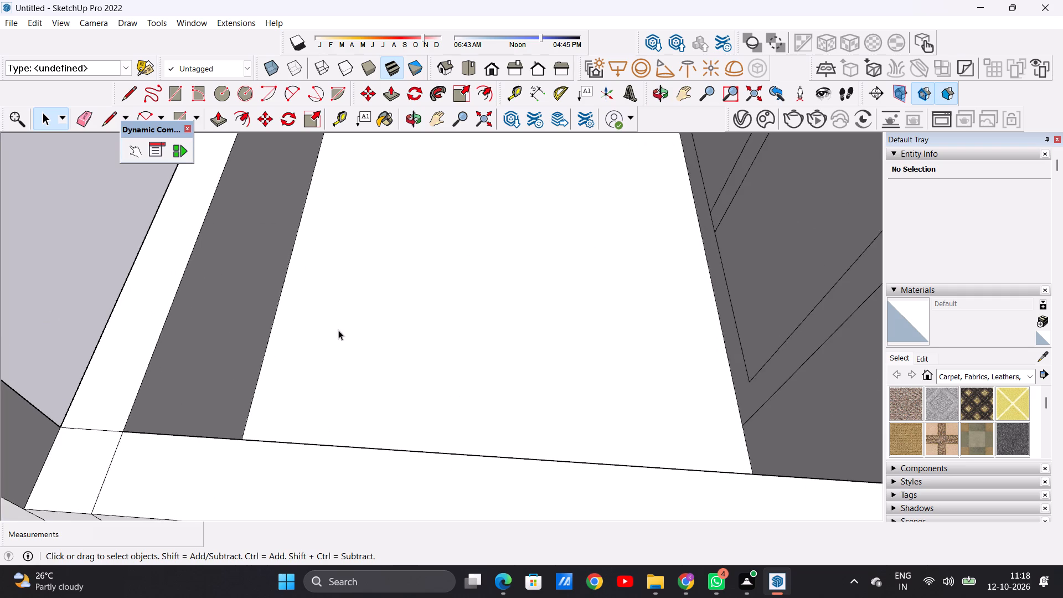
middle_click_drag(335, 362, 328, 391)
key("p")
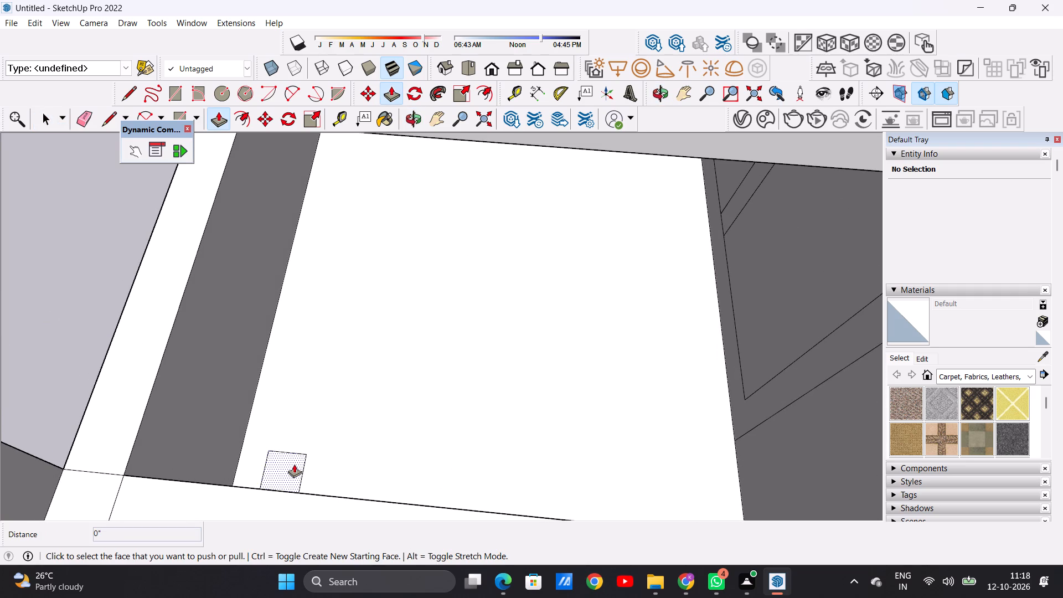
left_click(293, 467)
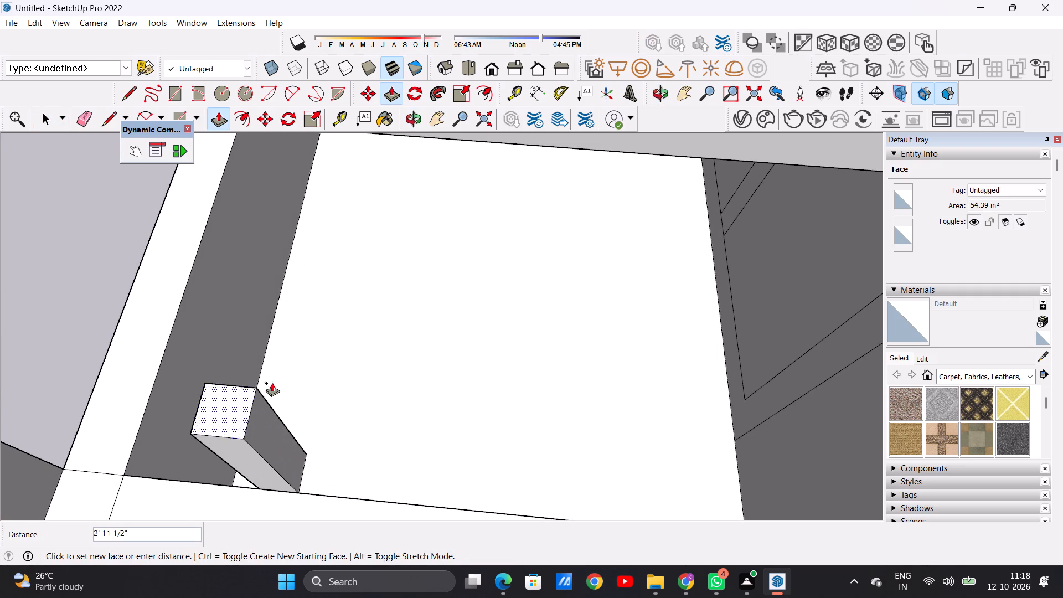
scroll(287, 394, "down", 10)
middle_click_drag(212, 406, 324, 281)
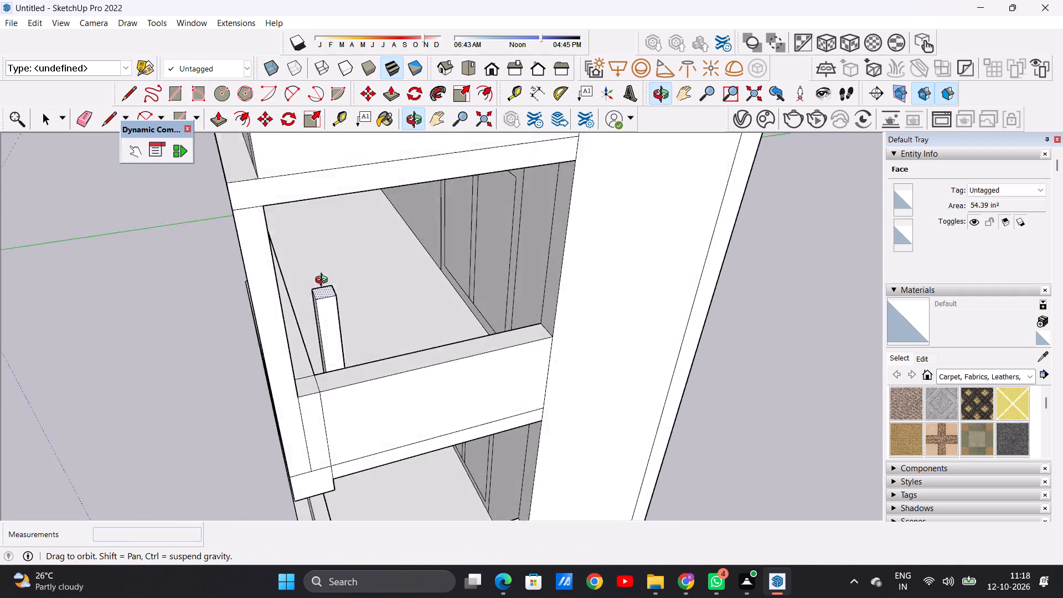
middle_click_drag(324, 281, 415, 281)
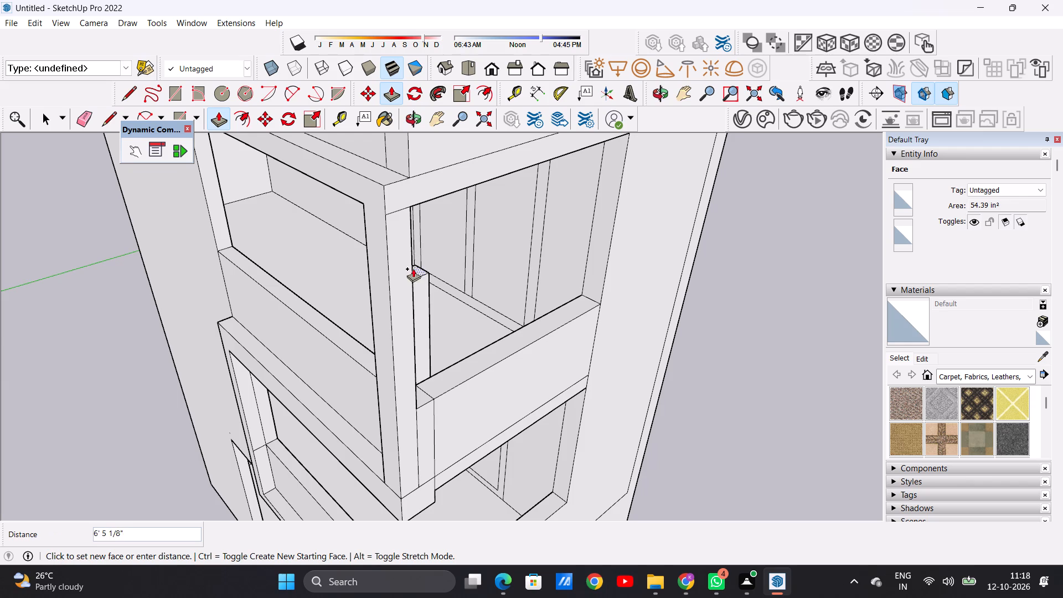
left_click(431, 201)
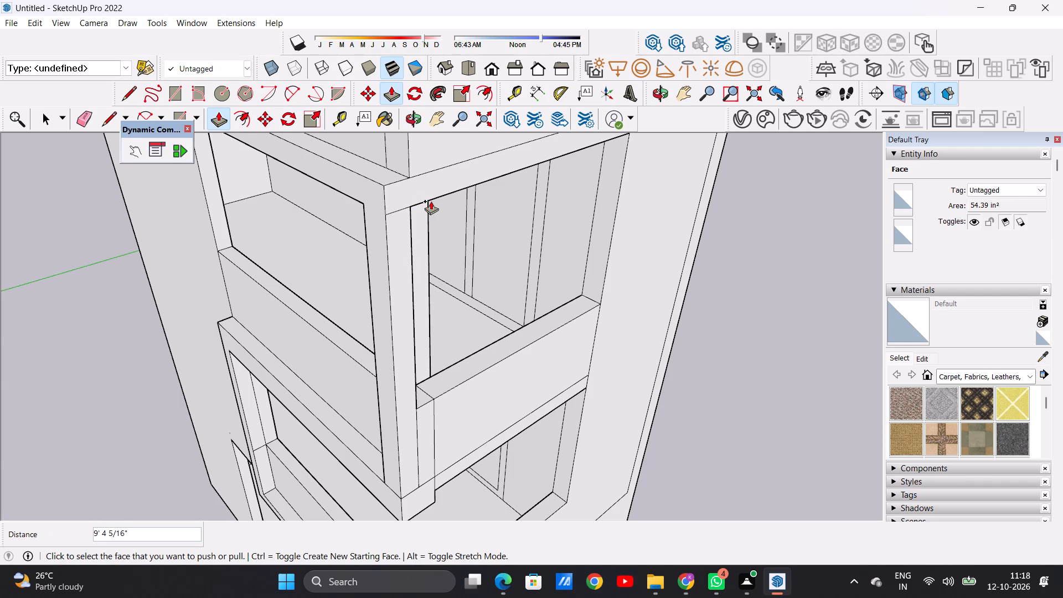
key("space")
Examine the upper balcony's corner column and where its top meets the slab, viewed from the building front.
scroll(409, 255, "down", 6)
middle_click_drag(352, 280, 545, 270)
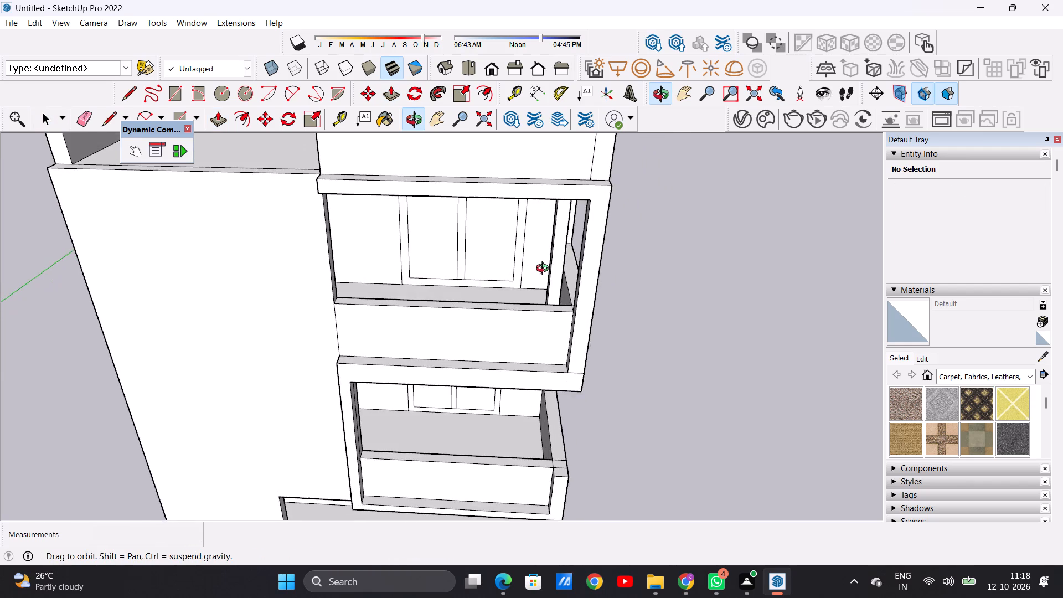
middle_click_drag(545, 270, 537, 214)
scroll(523, 243, "down", 10)
scroll(514, 202, "up", 8)
middle_click_drag(568, 249, 560, 190)
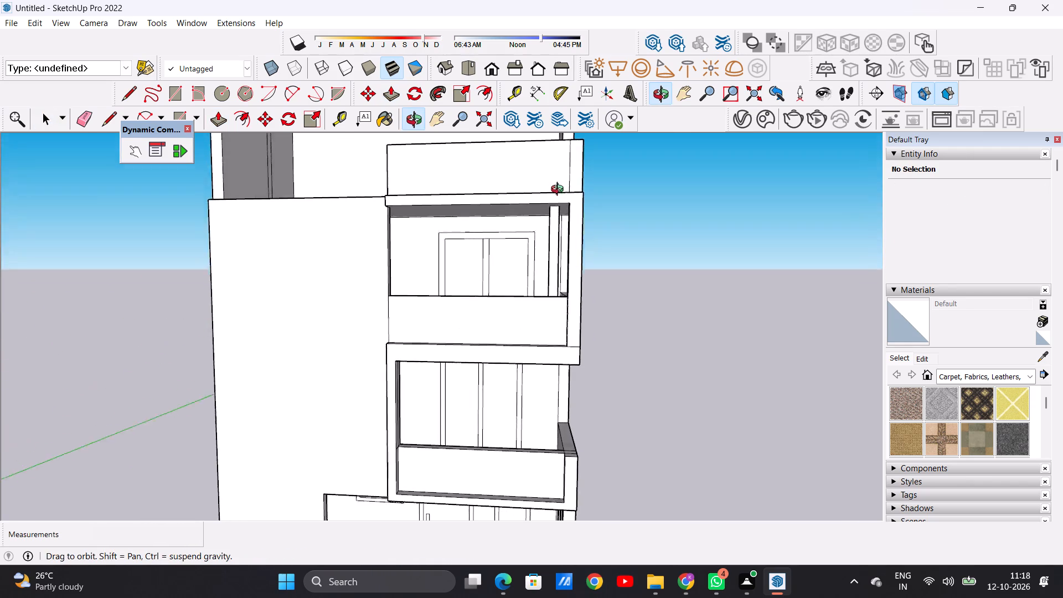
middle_click_drag(560, 190, 555, 169)
scroll(559, 188, "up", 20)
scroll(559, 188, "up", 1)
scroll(551, 280, "down", 2)
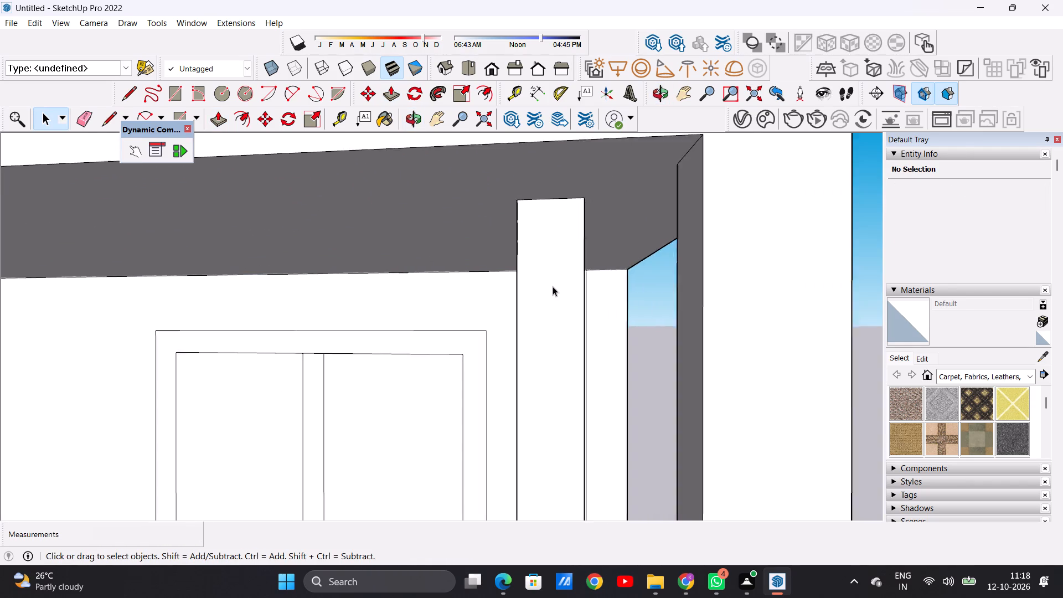
Examine the open roof floor, its cross-wall strip, the perimeter walls and the front parapet from above.
scroll(553, 286, "down", 20)
scroll(553, 286, "down", 5)
middle_click_drag(509, 287, 538, 400)
scroll(425, 362, "down", 5)
scroll(472, 329, "up", 6)
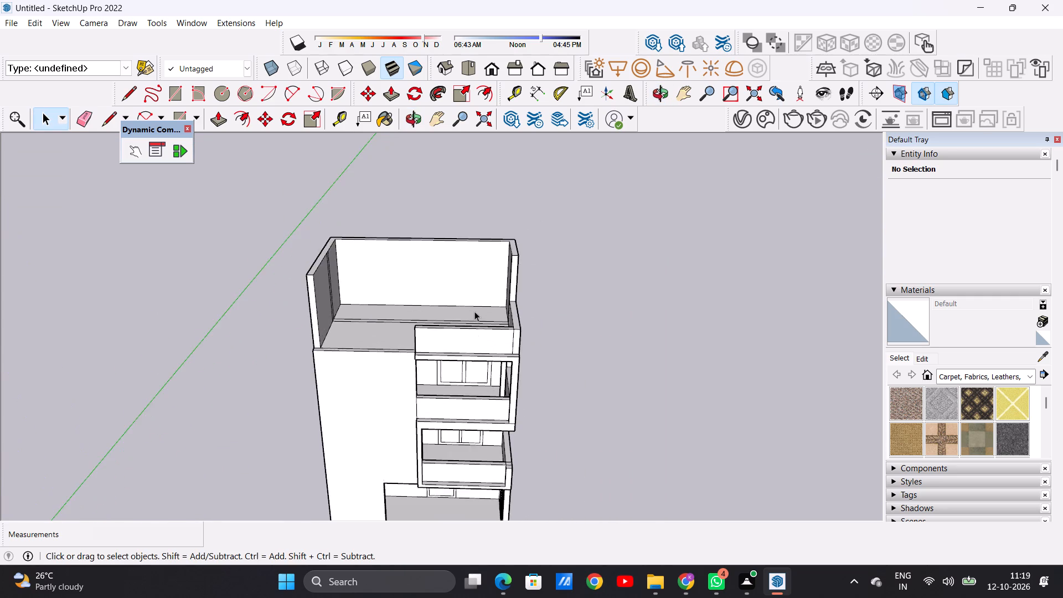
scroll(474, 311, "up", 4)
scroll(477, 298, "down", 1)
middle_click_drag(477, 313, 639, 466)
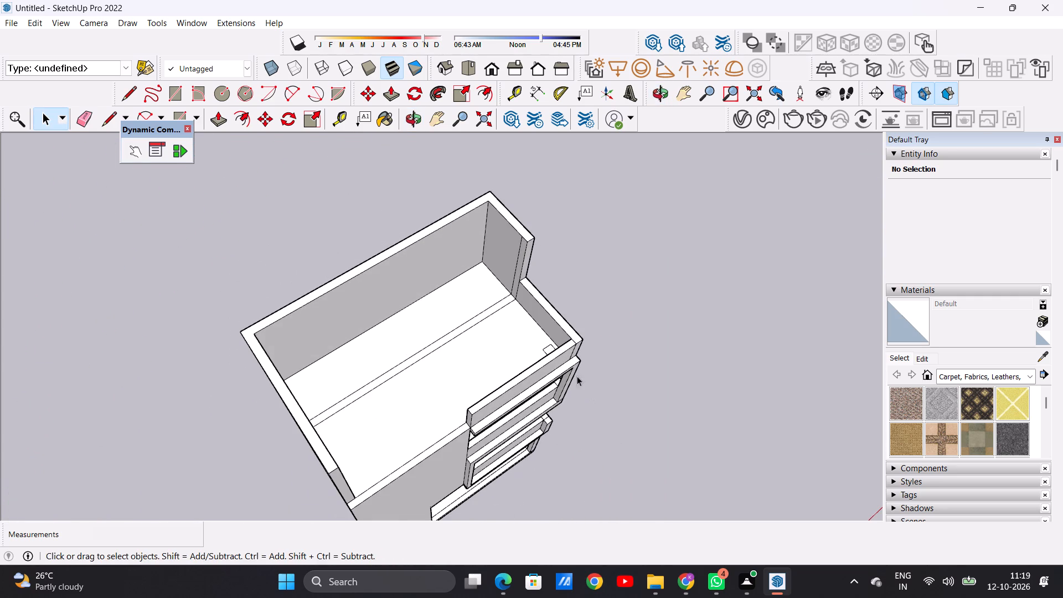
scroll(567, 348, "up", 6)
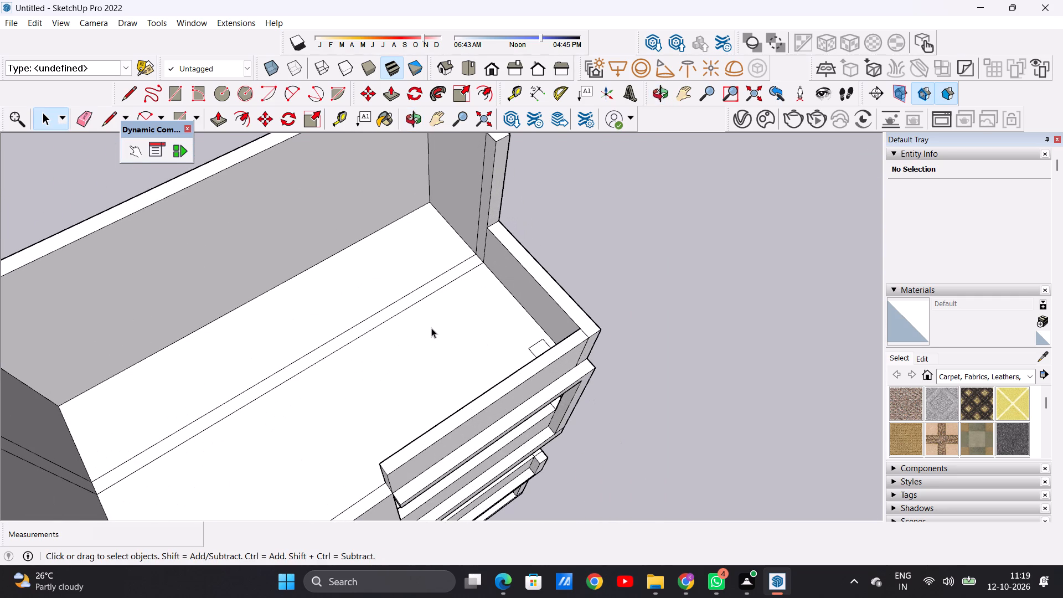
scroll(353, 367, "down", 9)
middle_click_drag(444, 348, 283, 425)
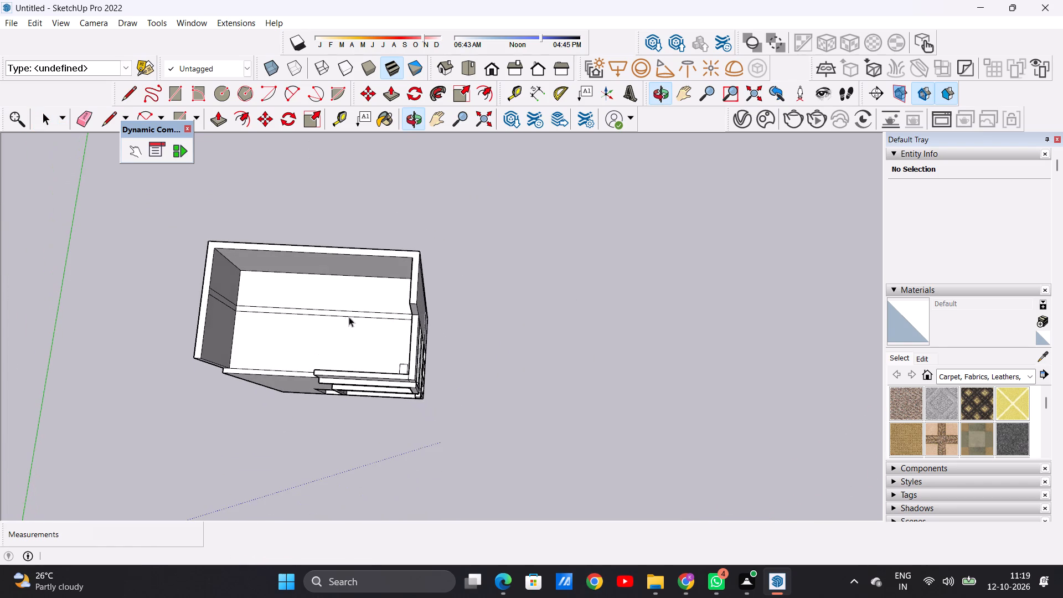
scroll(341, 317, "up", 6)
middle_click_drag(307, 342, 457, 294)
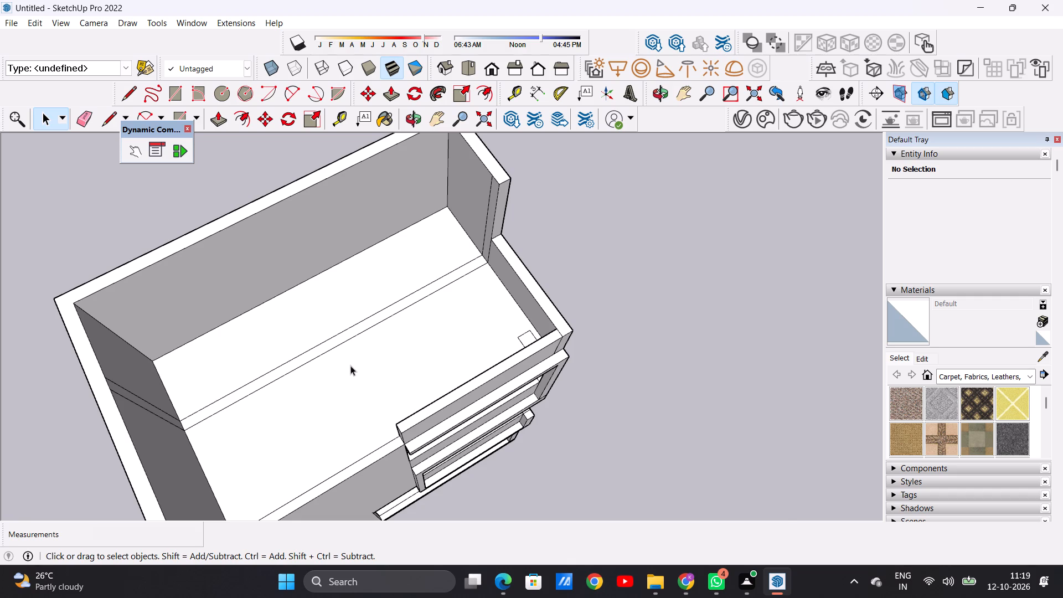
scroll(354, 353, "down", 1)
scroll(354, 353, "up", 1)
scroll(355, 353, "down", 5)
middle_click_drag(379, 354, 306, 314)
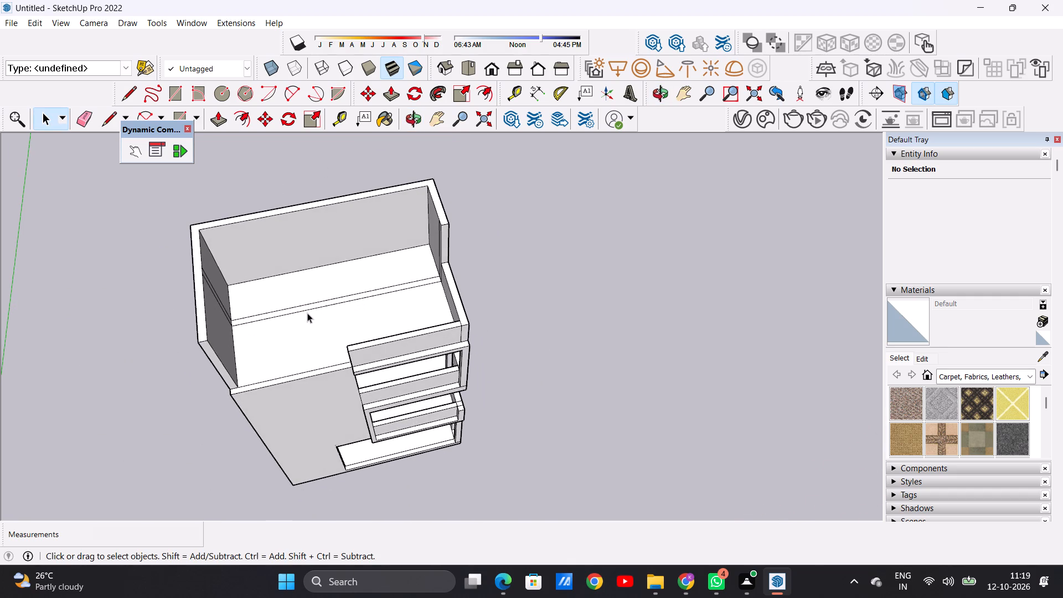
Push/Pull the cross-wall strip on the roof floor up 10' to the top of the perimeter walls.
scroll(339, 286, "up", 5)
middle_click_drag(346, 287, 386, 331)
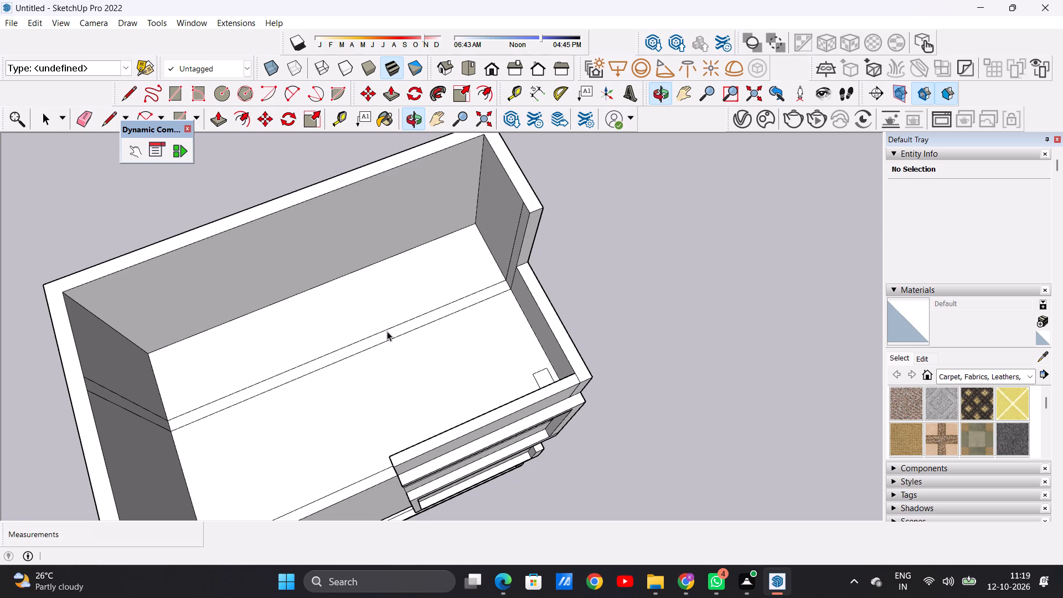
key("p")
scroll(478, 285, "down", 1)
scroll(482, 285, "up", 5)
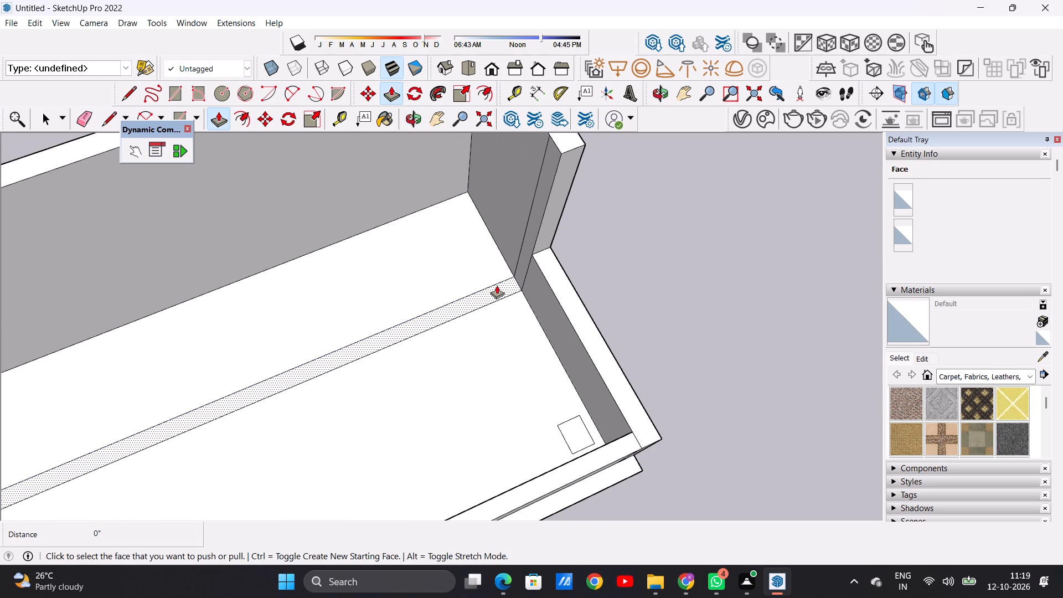
left_click(497, 285)
scroll(483, 232, "down", 8)
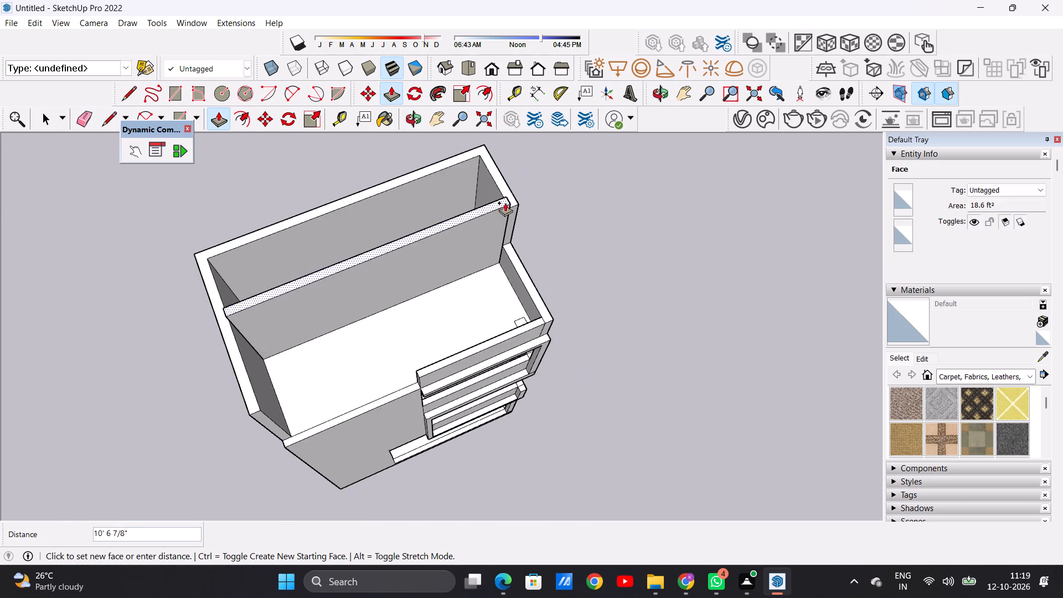
scroll(505, 203, "up", 5)
left_click(515, 207)
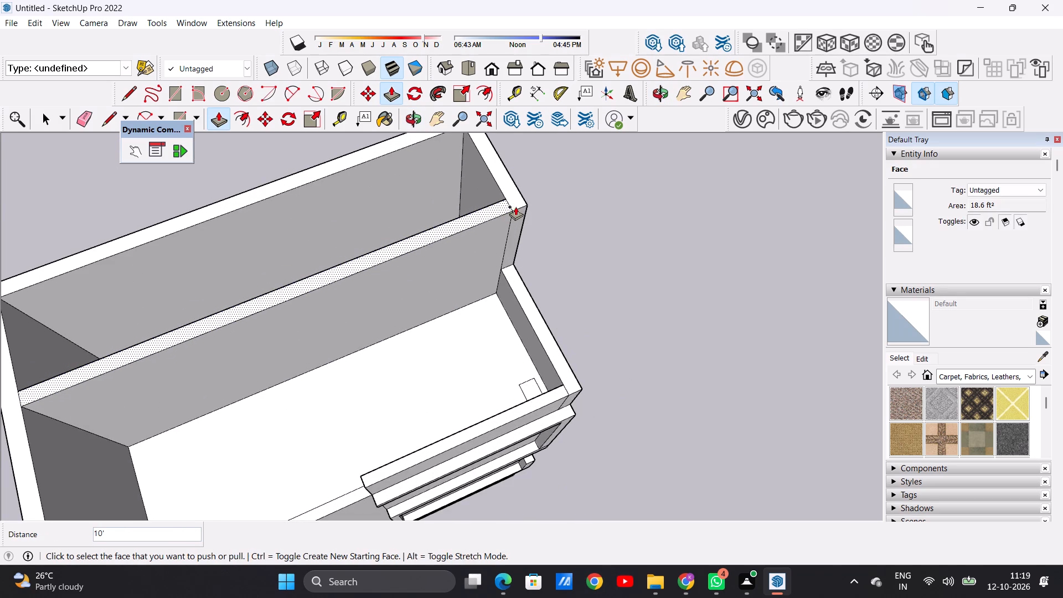
key("space")
Push/Pull the low front wall edge beside the balcony parapet up 3' 5 9/16" to match the parapet's top.
scroll(456, 342, "down", 7)
middle_click_drag(452, 372, 372, 316)
scroll(373, 352, "down", 6)
middle_click_drag(329, 368, 214, 354)
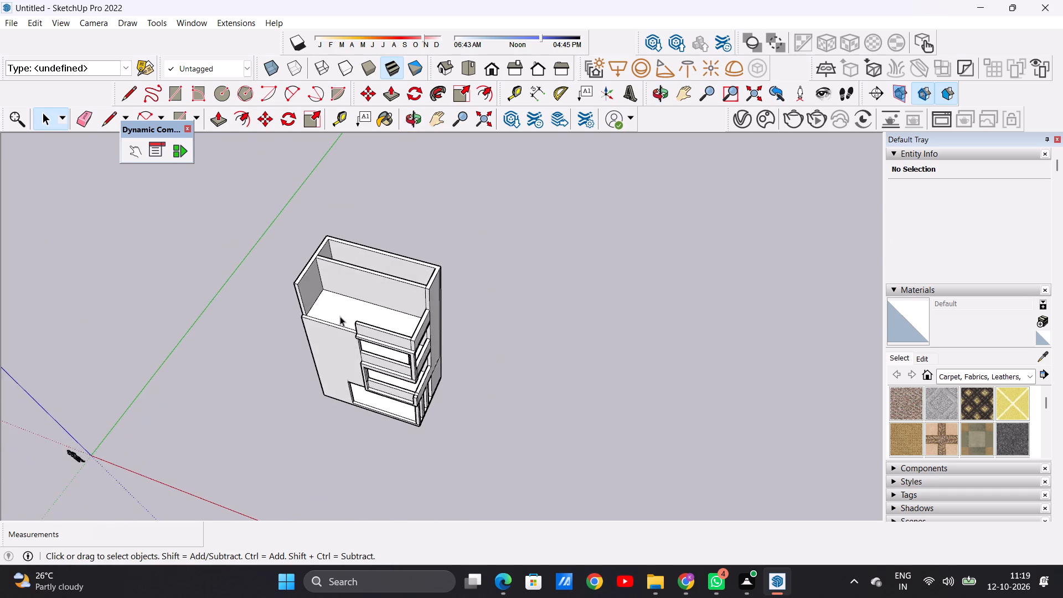
scroll(345, 317, "up", 7)
middle_click_drag(339, 335, 347, 389)
scroll(357, 375, "up", 6)
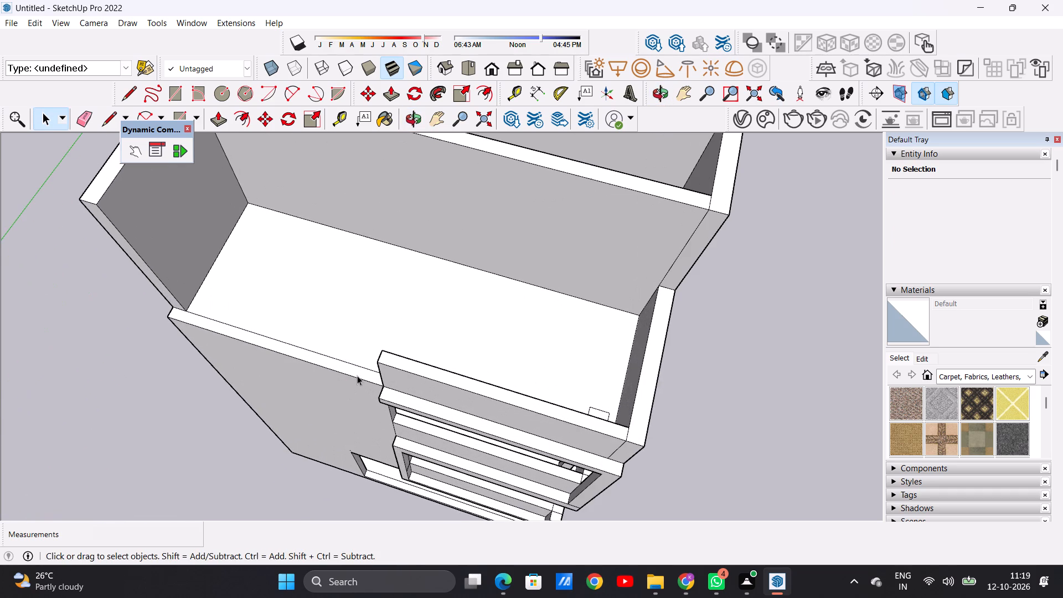
key("p")
left_click(367, 373)
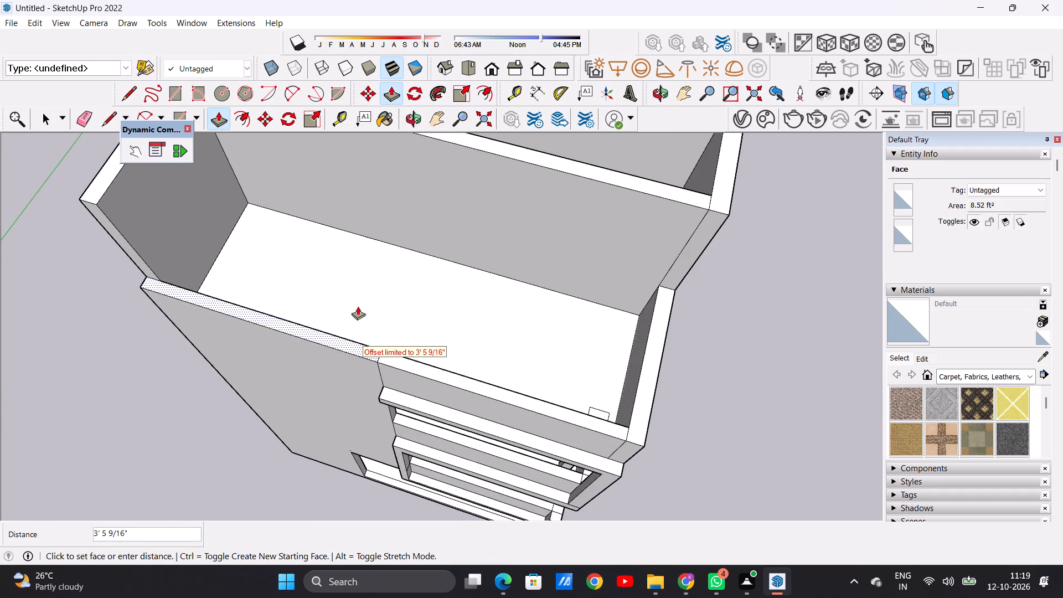
left_click(380, 351)
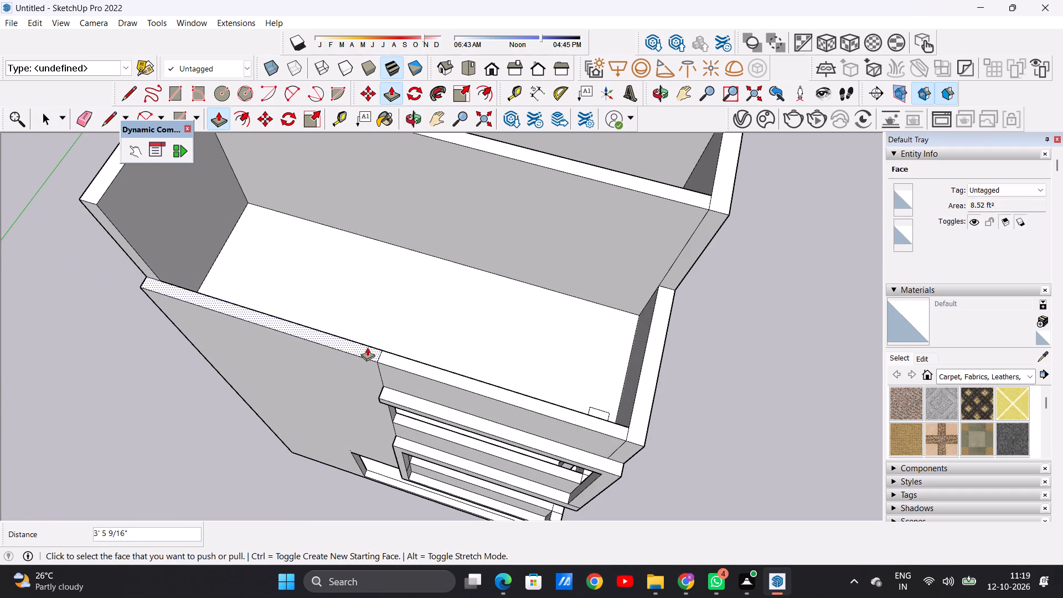
Push/Pull the front wall edge beside the balcony parapet up 6' 6 7/16" to the top of the perimeter walls.
left_click(367, 347)
scroll(360, 312, "down", 8)
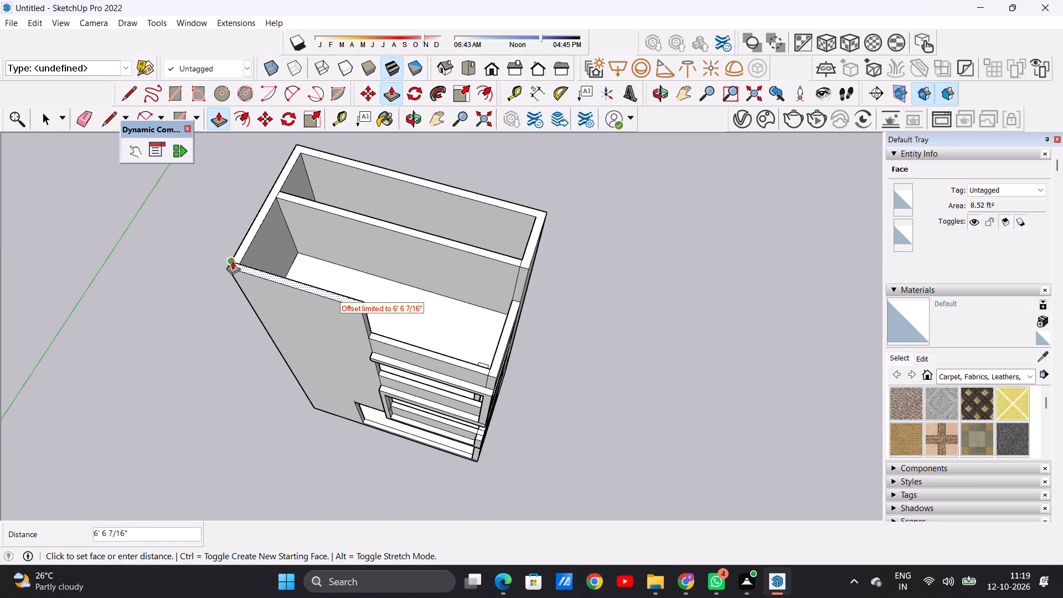
left_click(233, 261)
key("space")
Examine the whole building's front elevation, checking the raised front wall against the stacked balconies and the set-back top floor.
scroll(345, 359, "down", 3)
scroll(363, 363, "up", 1)
scroll(368, 363, "down", 5)
middle_click_drag(393, 372, 427, 279)
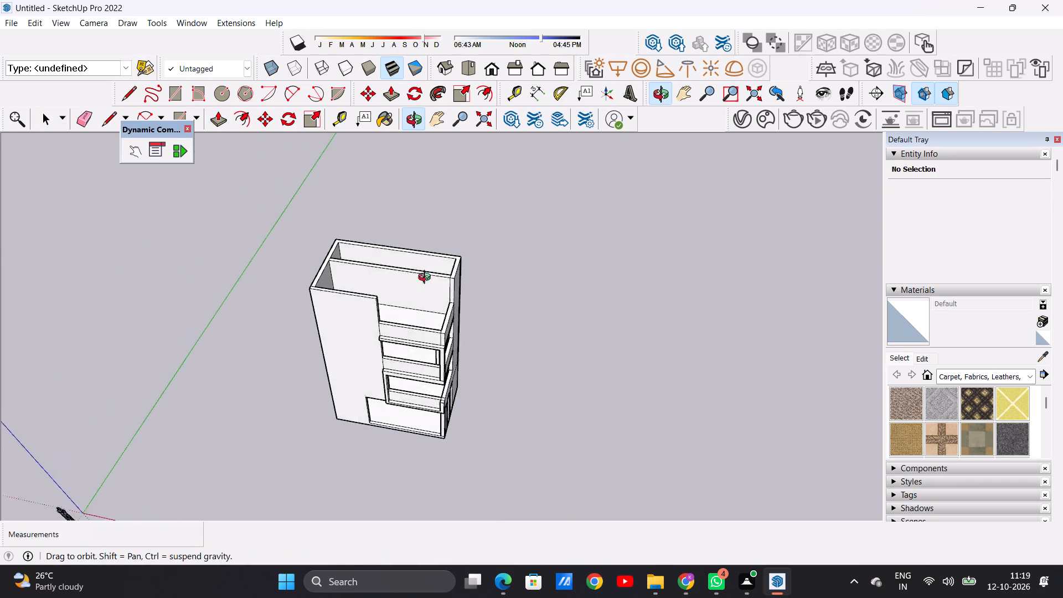
middle_click_drag(427, 279, 445, 221)
middle_click_drag(375, 381, 420, 278)
scroll(458, 274, "up", 5)
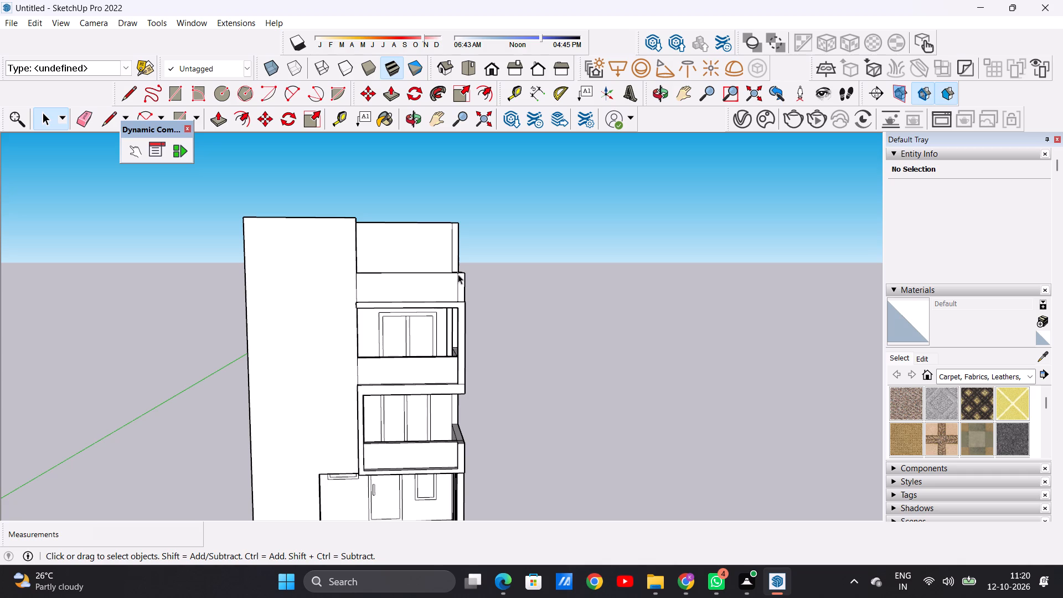
scroll(462, 339, "down", 10)
scroll(465, 353, "up", 7)
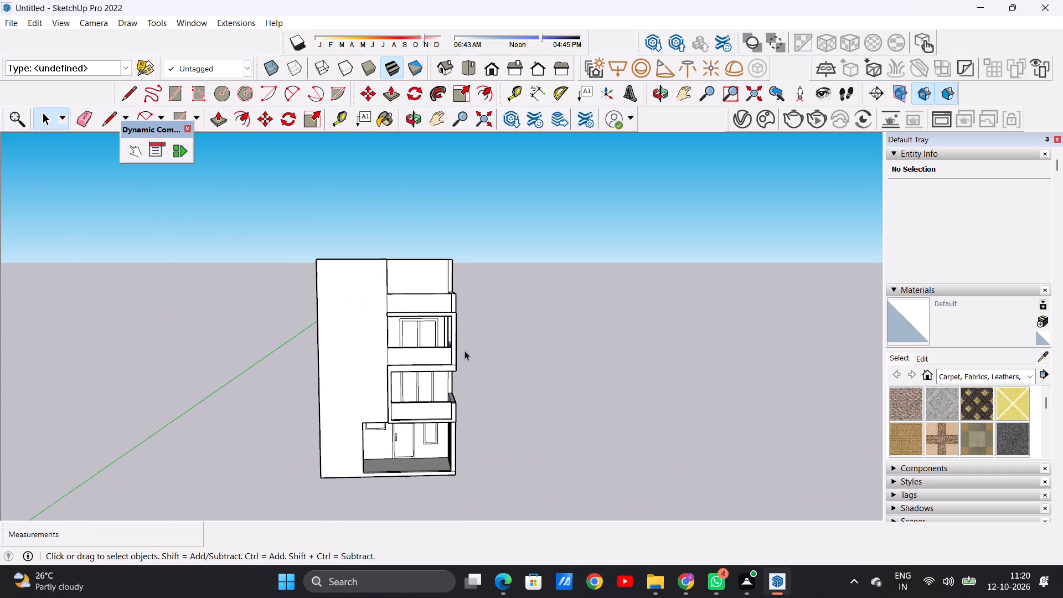
scroll(426, 313, "up", 6)
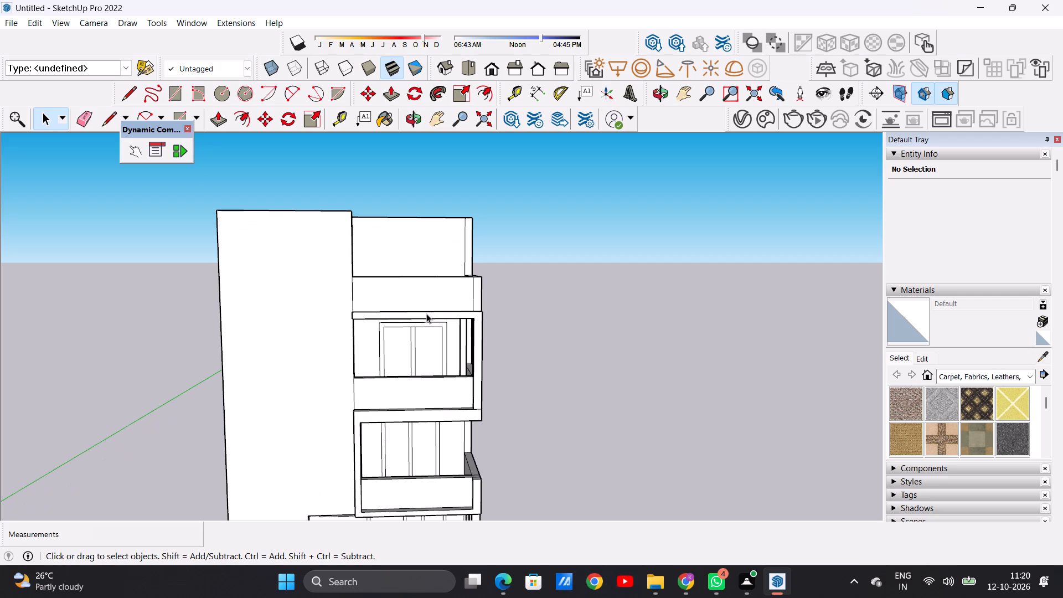
scroll(426, 313, "down", 6)
middle_click_drag(430, 285, 422, 369)
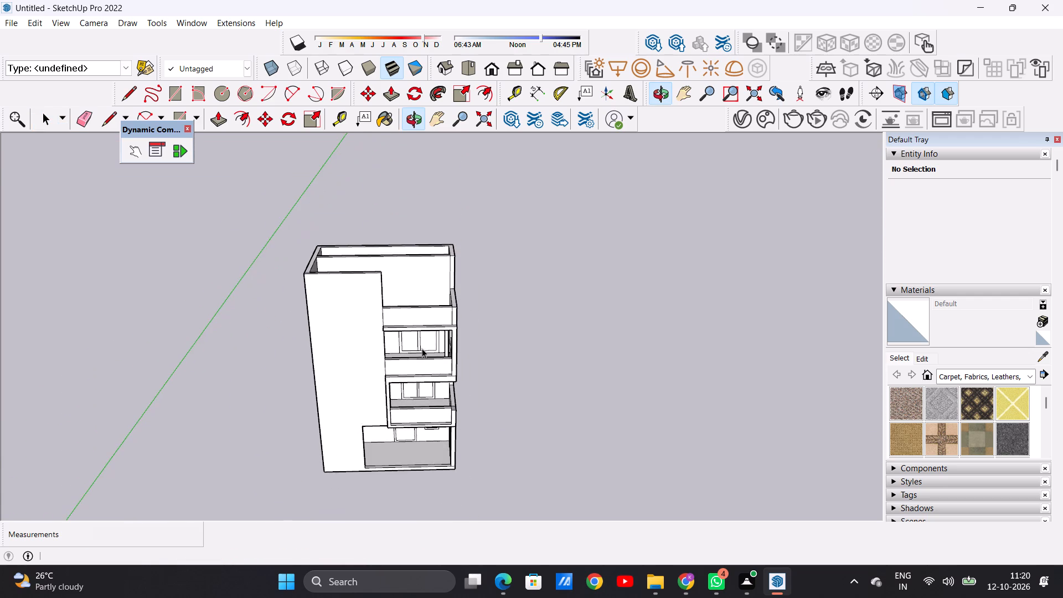
scroll(422, 343, "up", 4)
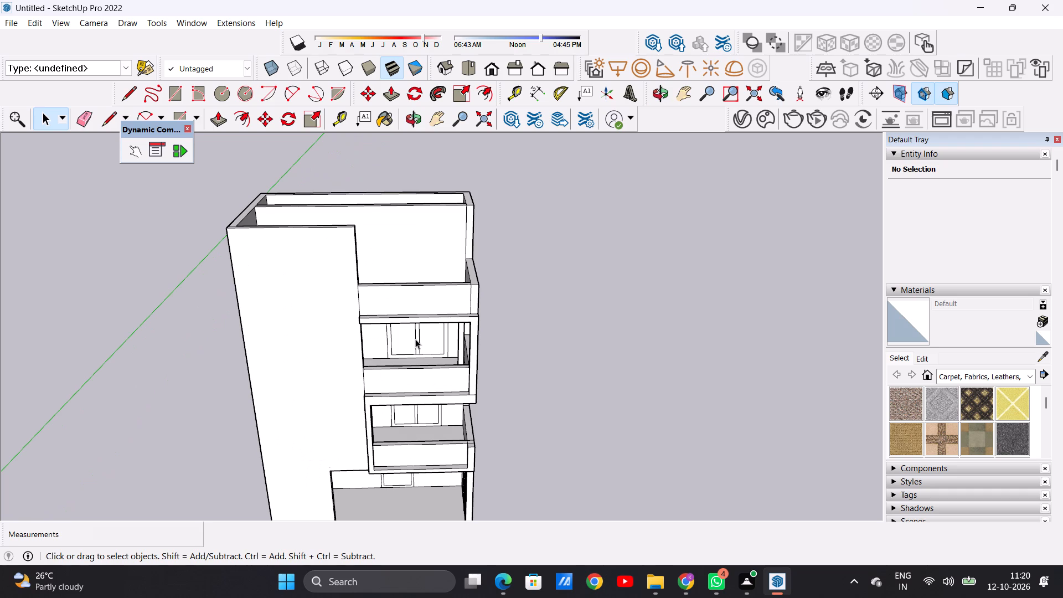
middle_click_drag(430, 347, 368, 382)
scroll(410, 364, "down", 10)
middle_click_drag(397, 348, 445, 255)
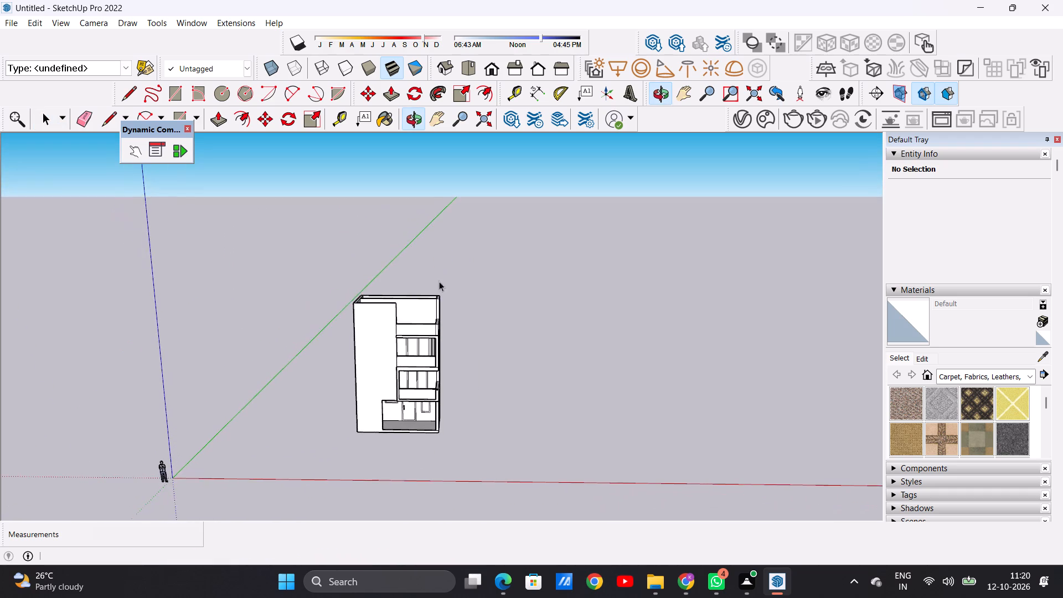
scroll(436, 302, "down", 1)
scroll(435, 303, "up", 6)
middle_click_drag(368, 333, 373, 301)
scroll(382, 301, "up", 3)
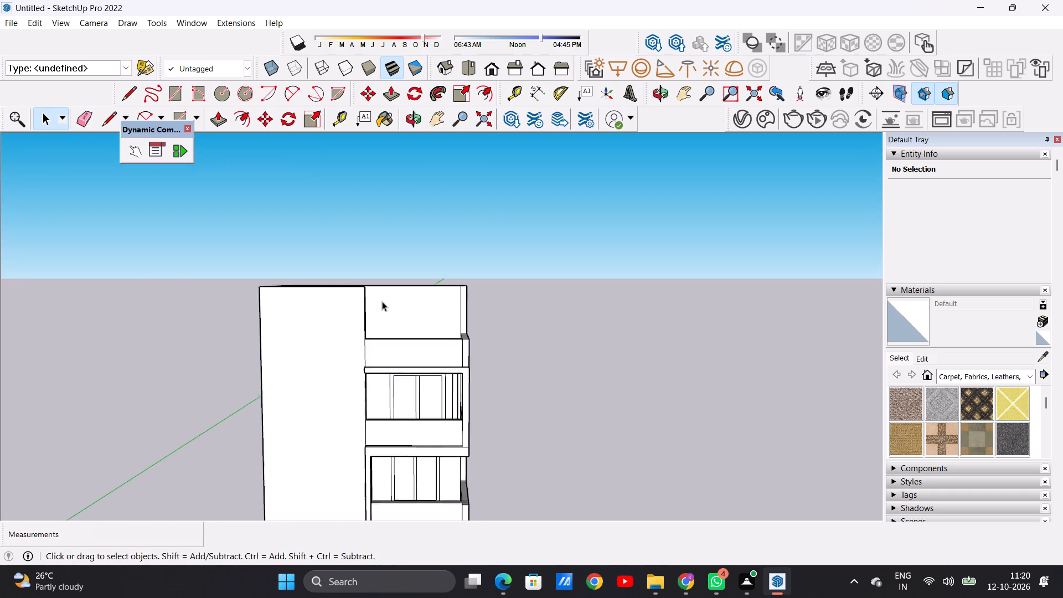
scroll(382, 301, "up", 1)
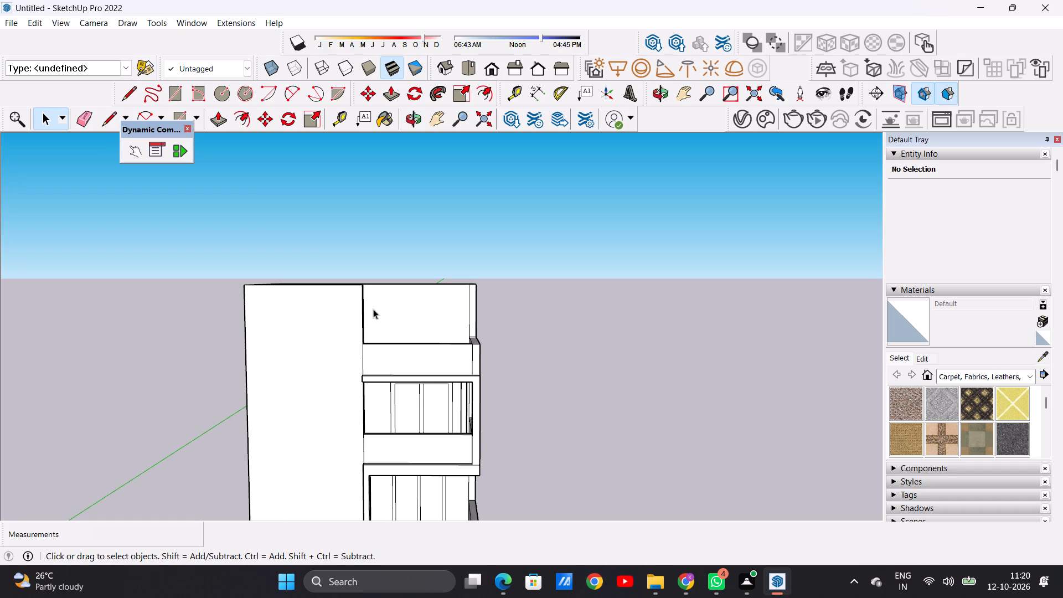
scroll(422, 311, "down", 4)
middle_click_drag(424, 308, 409, 440)
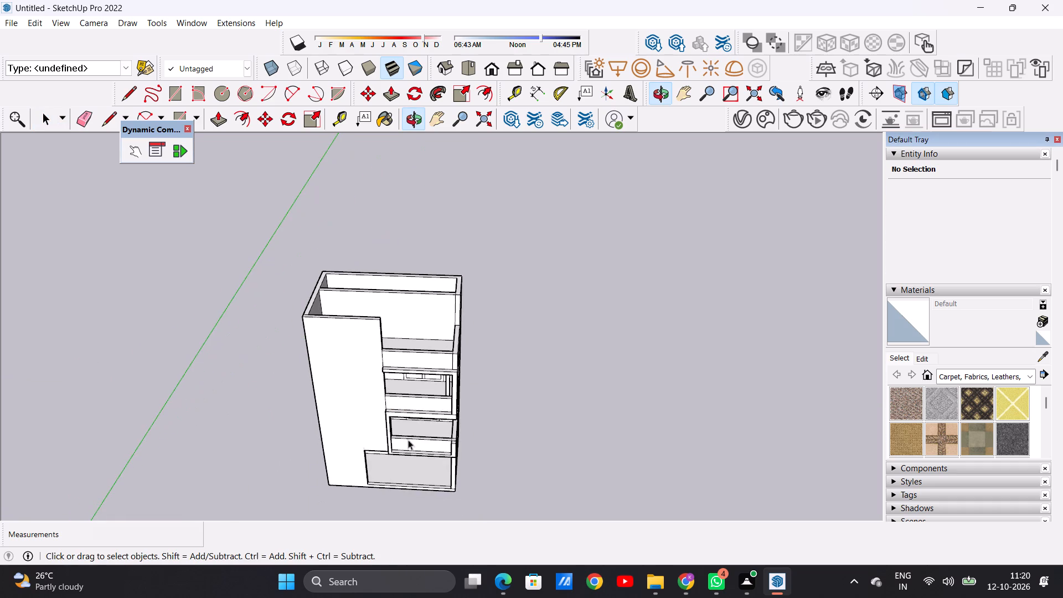
scroll(433, 315, "up", 5)
middle_click_drag(412, 308, 306, 398)
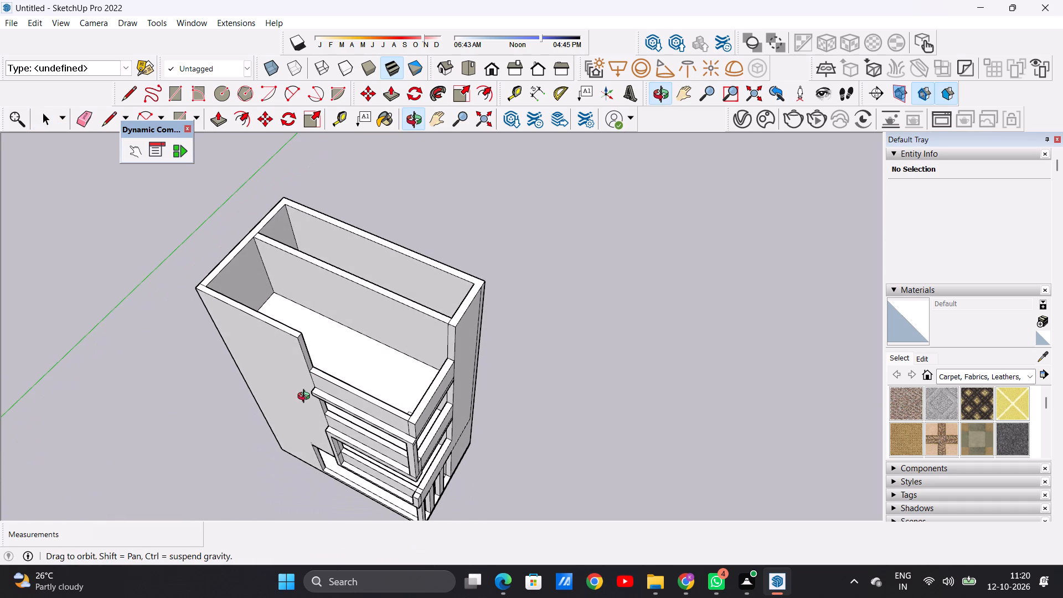
middle_click_drag(306, 398, 363, 427)
scroll(417, 394, "down", 7)
scroll(379, 416, "up", 1)
middle_click_drag(378, 410, 404, 362)
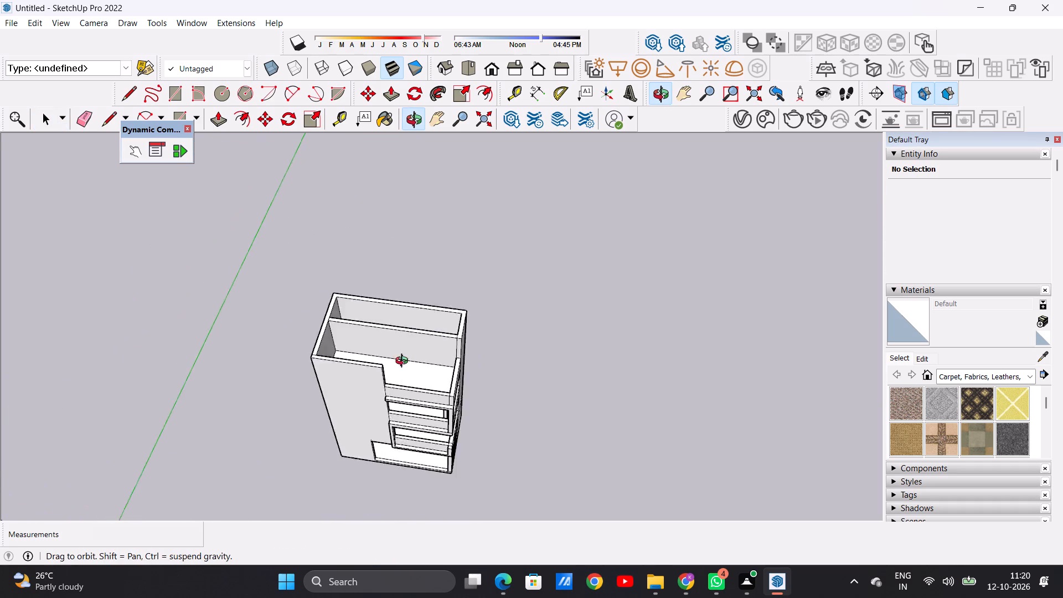
middle_click_drag(404, 362, 412, 251)
middle_click_drag(374, 451, 393, 329)
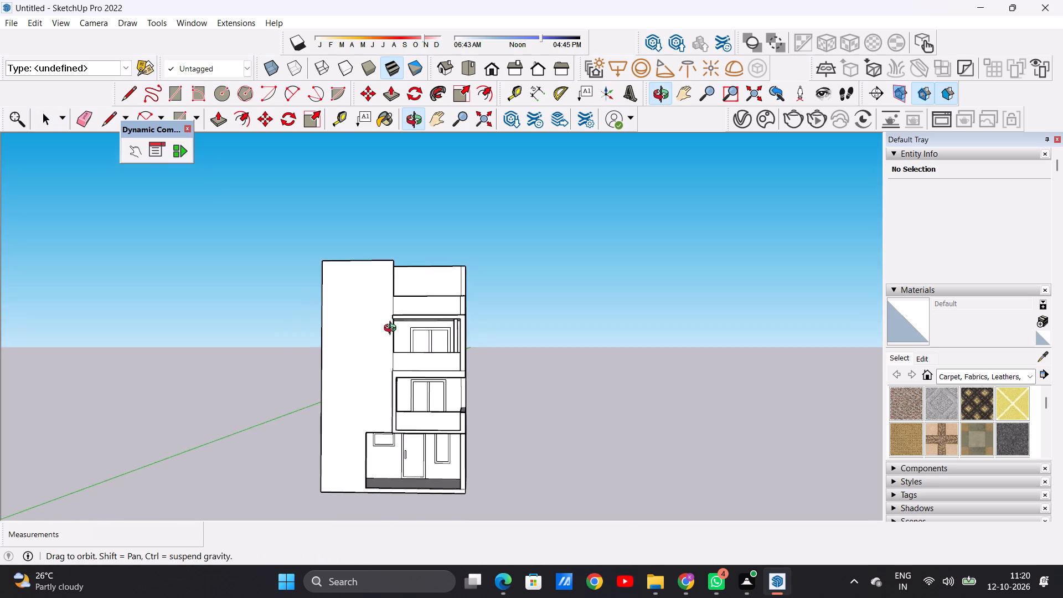
middle_click_drag(393, 329, 380, 368)
scroll(417, 437, "down", 4)
scroll(429, 336, "up", 9)
middle_click_drag(361, 370, 372, 344)
scroll(401, 346, "up", 3)
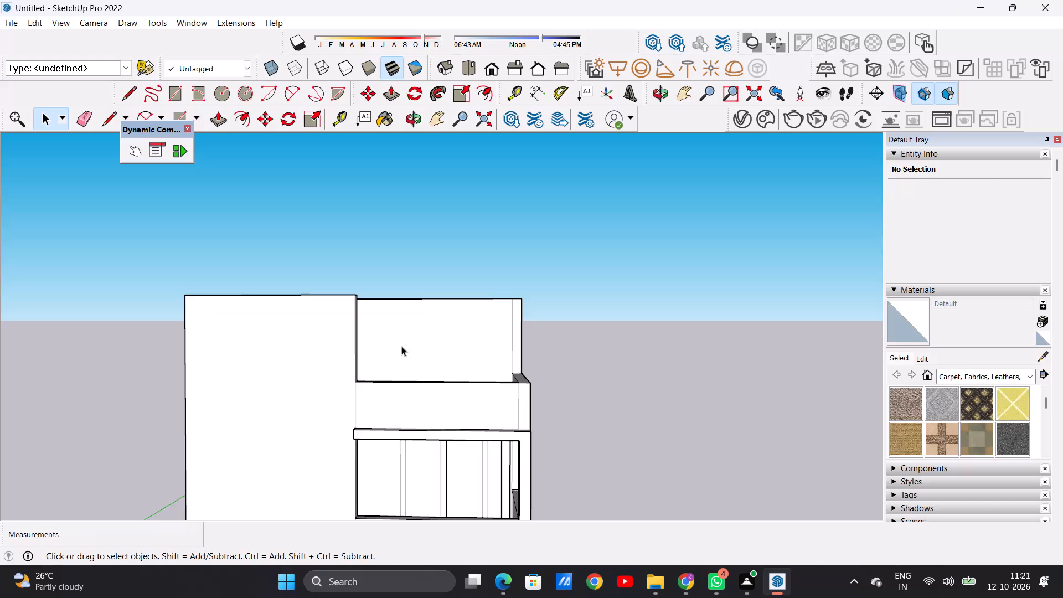
Examine the open top floor from above, including the cross wall, the front terrace and the narrow rear compartment.
scroll(396, 390, "down", 3)
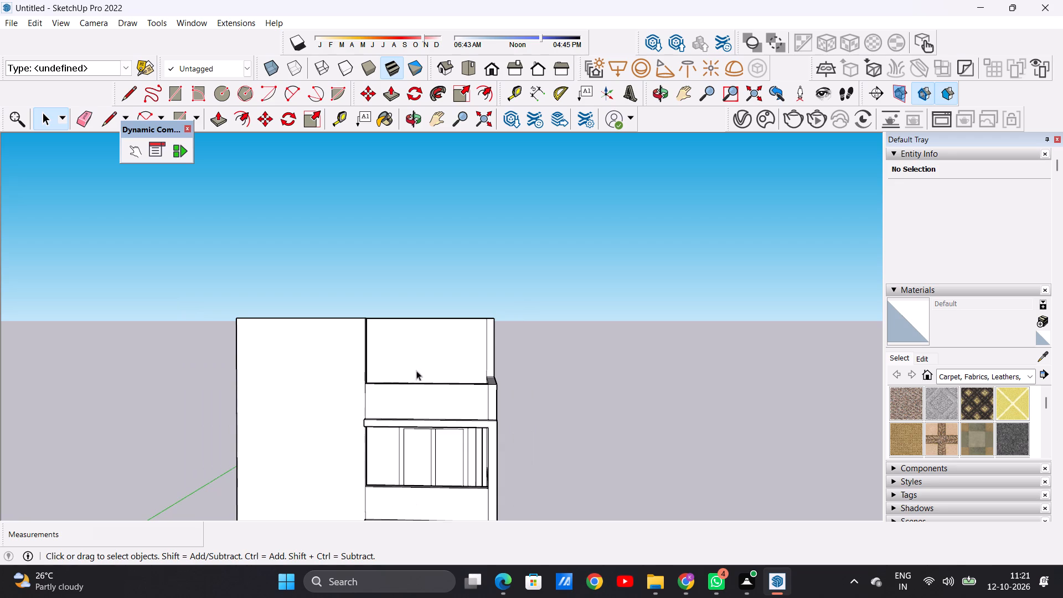
scroll(438, 365, "down", 4)
middle_click_drag(453, 357, 463, 436)
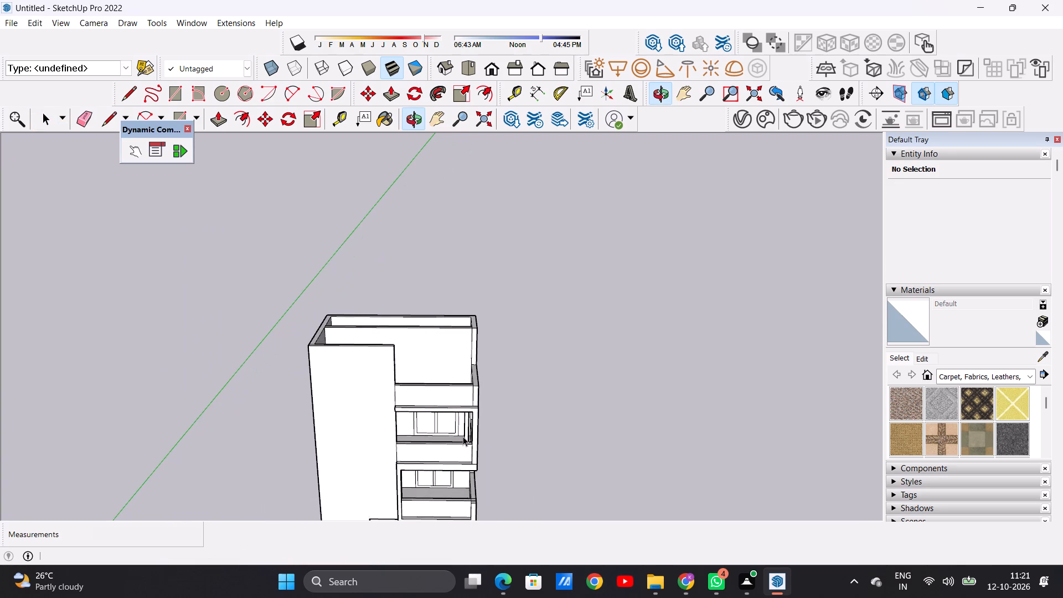
scroll(489, 373, "up", 6)
middle_click_drag(433, 363, 459, 356)
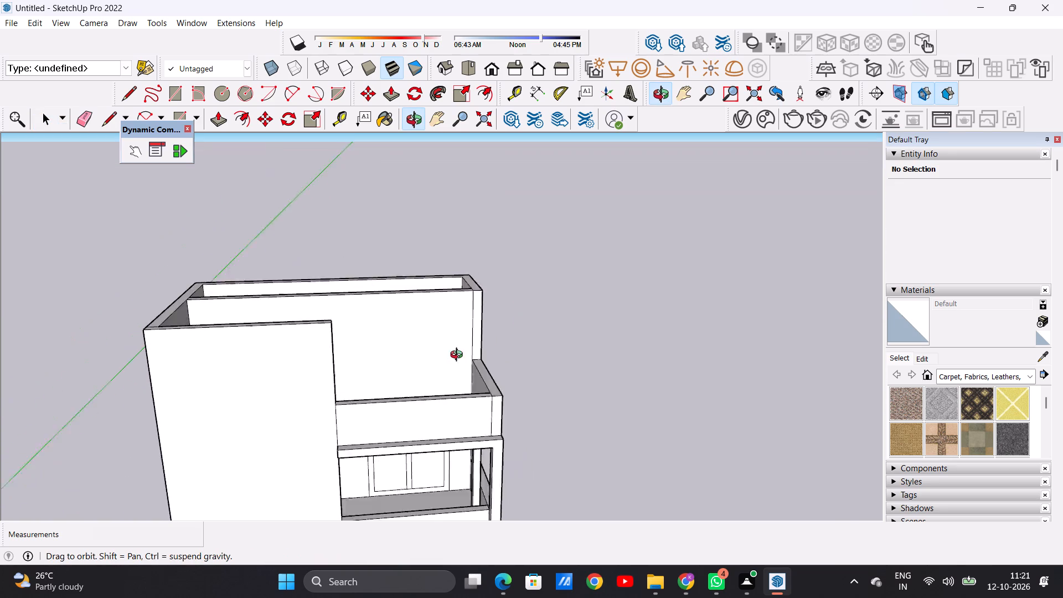
middle_click_drag(459, 356, 437, 411)
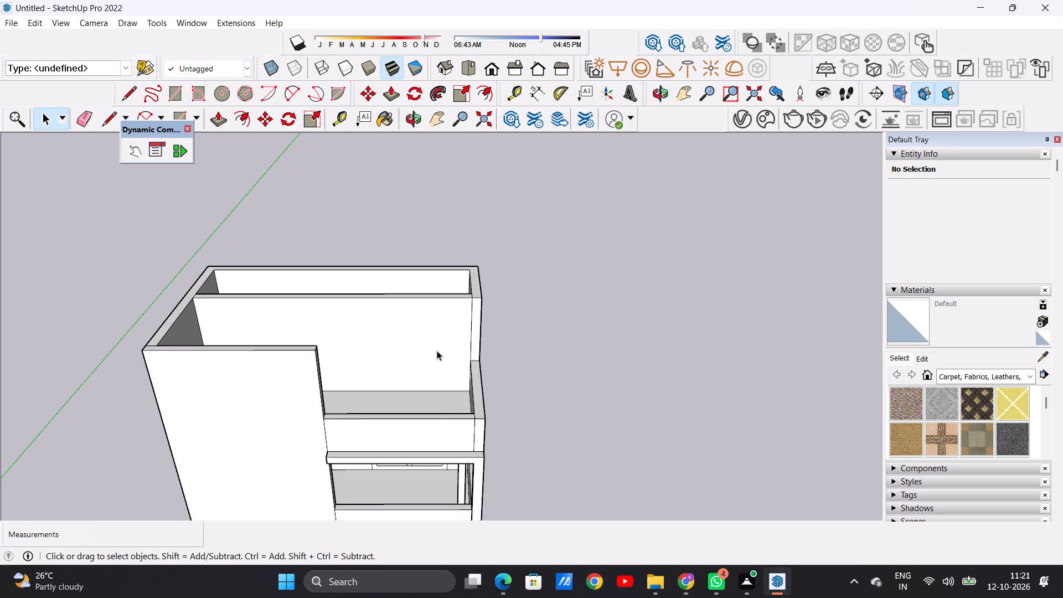
scroll(437, 346, "down", 2)
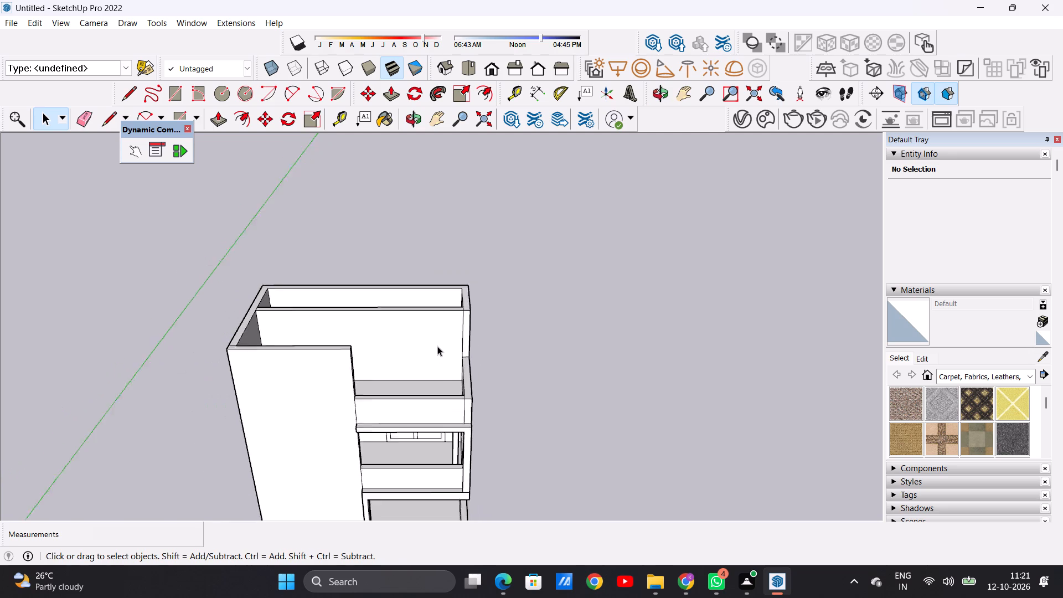
scroll(437, 346, "down", 3)
middle_click_drag(423, 357, 425, 426)
scroll(434, 392, "up", 4)
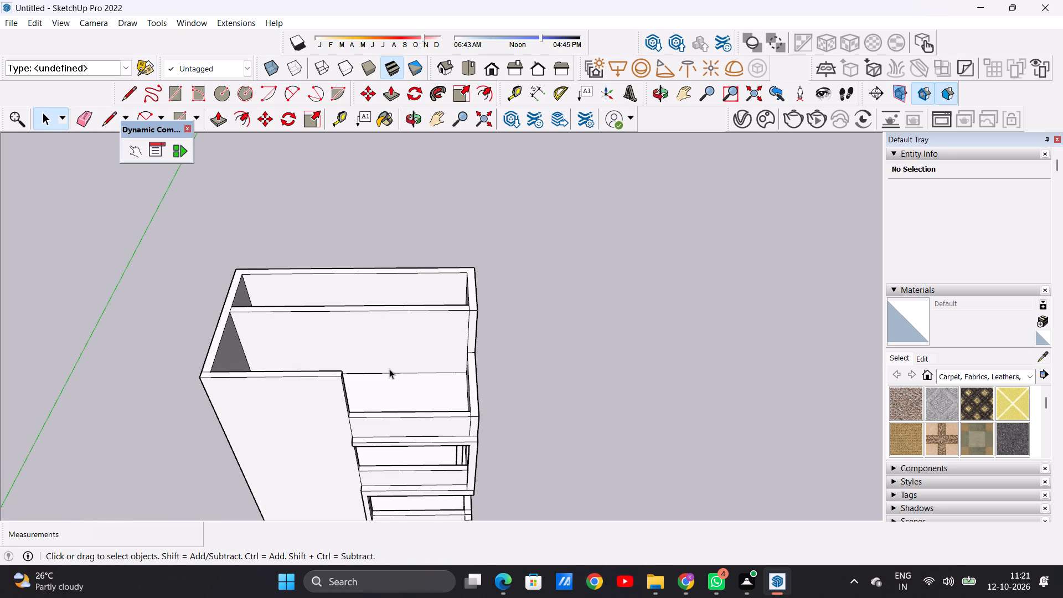
scroll(396, 361, "down", 5)
middle_click_drag(382, 369, 527, 375)
scroll(461, 383, "up", 7)
middle_click_drag(463, 385, 526, 405)
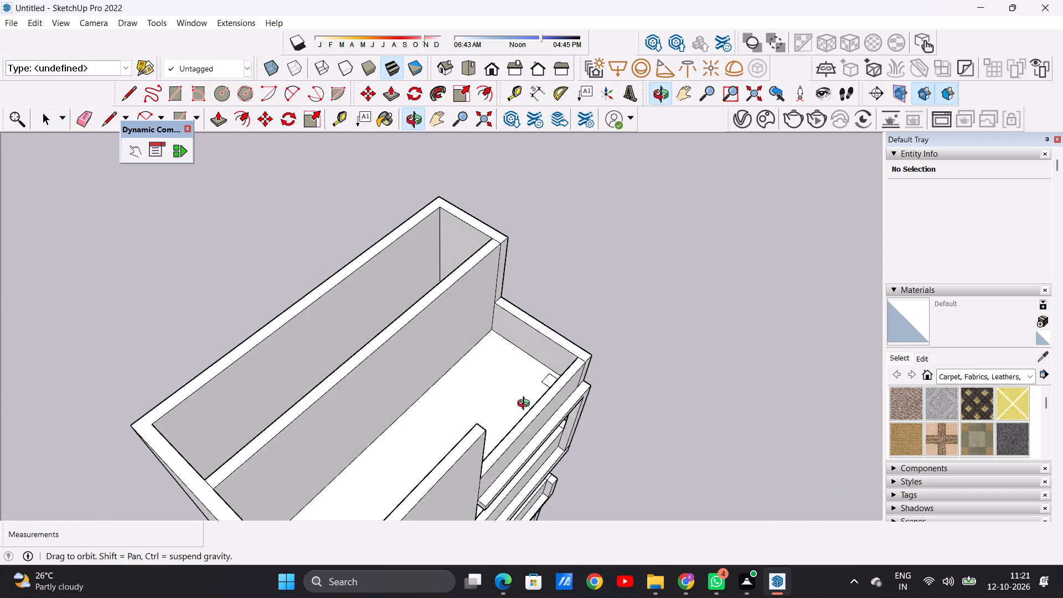
middle_click_drag(526, 405, 559, 413)
scroll(561, 373, "up", 3)
scroll(428, 369, "down", 6)
middle_click_drag(460, 359, 352, 337)
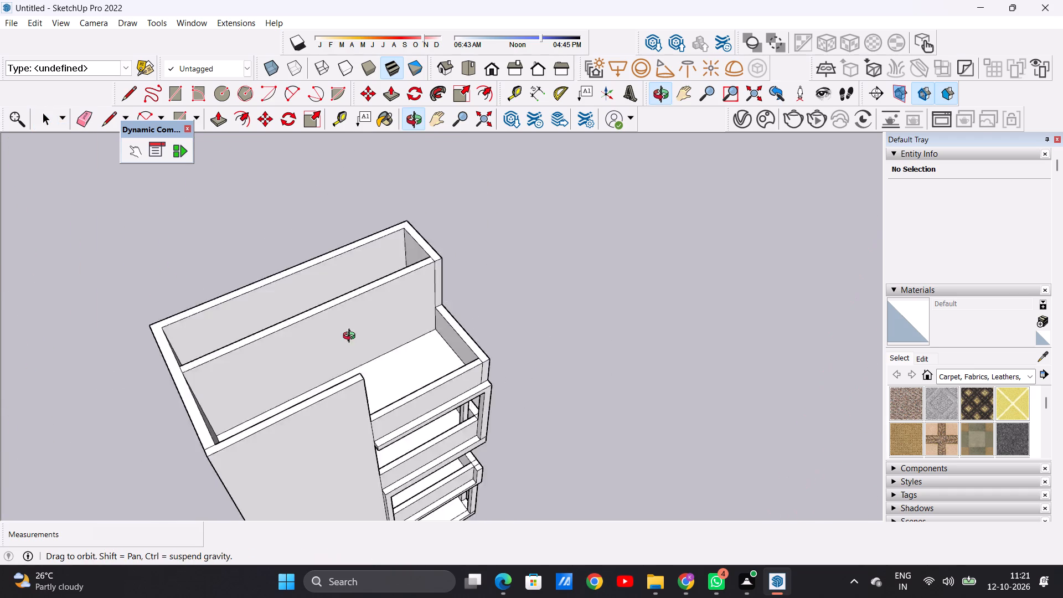
middle_click_drag(352, 337, 190, 317)
scroll(368, 337, "down", 3)
middle_click_drag(357, 308, 269, 400)
scroll(281, 377, "down", 1)
scroll(345, 268, "up", 7)
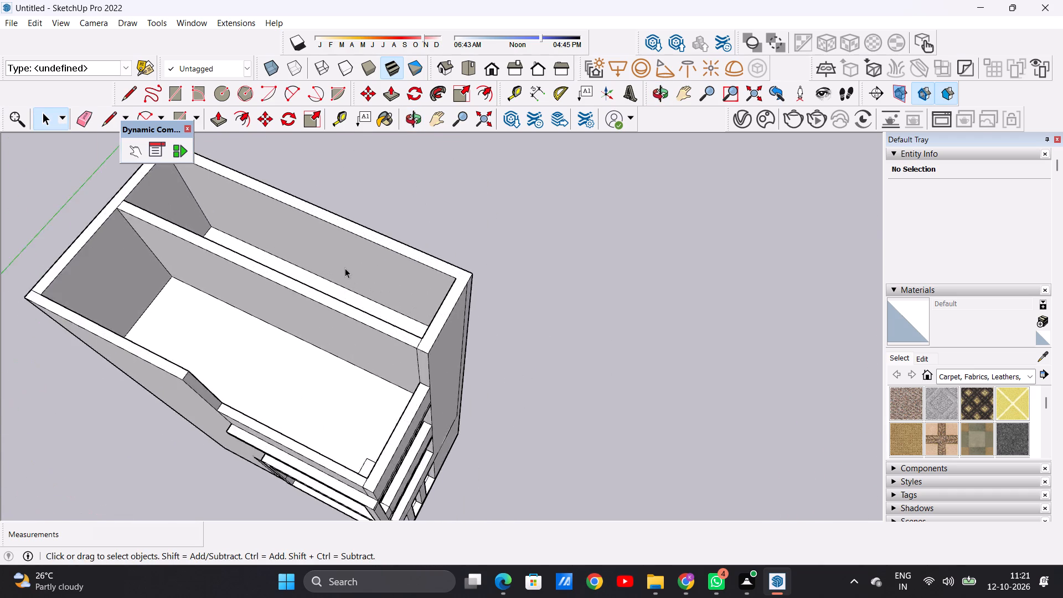
scroll(346, 277, "down", 1)
scroll(346, 280, "up", 6)
middle_click_drag(334, 296, 345, 390)
Copy the floor face of the narrow rear compartment with its edges 10' straight up to the top of the walls.
double_click(339, 413)
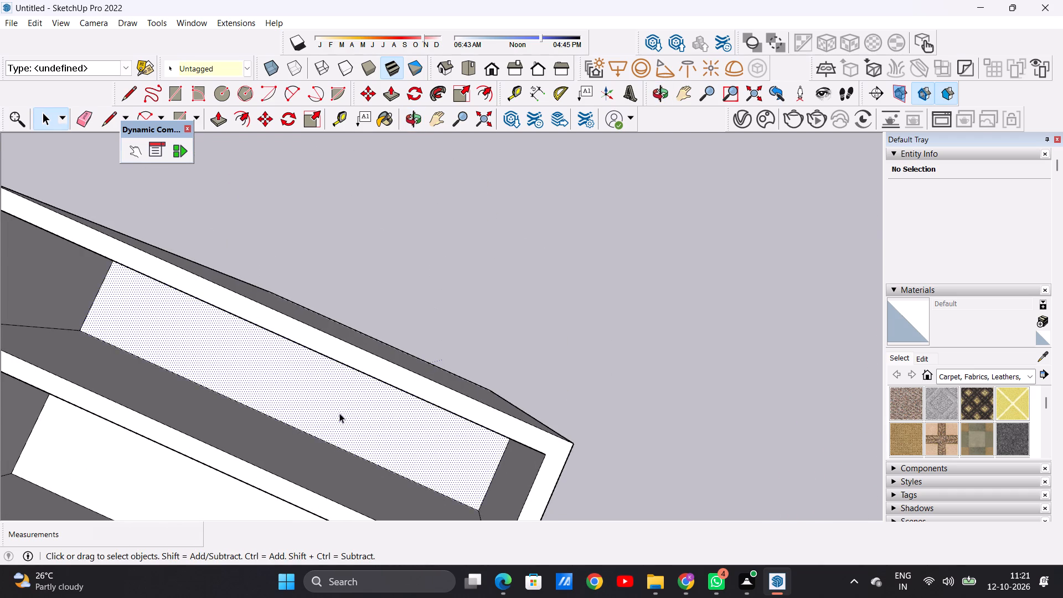
scroll(350, 404, "down", 7)
middle_click_drag(325, 396, 324, 327)
scroll(224, 297, "up", 4)
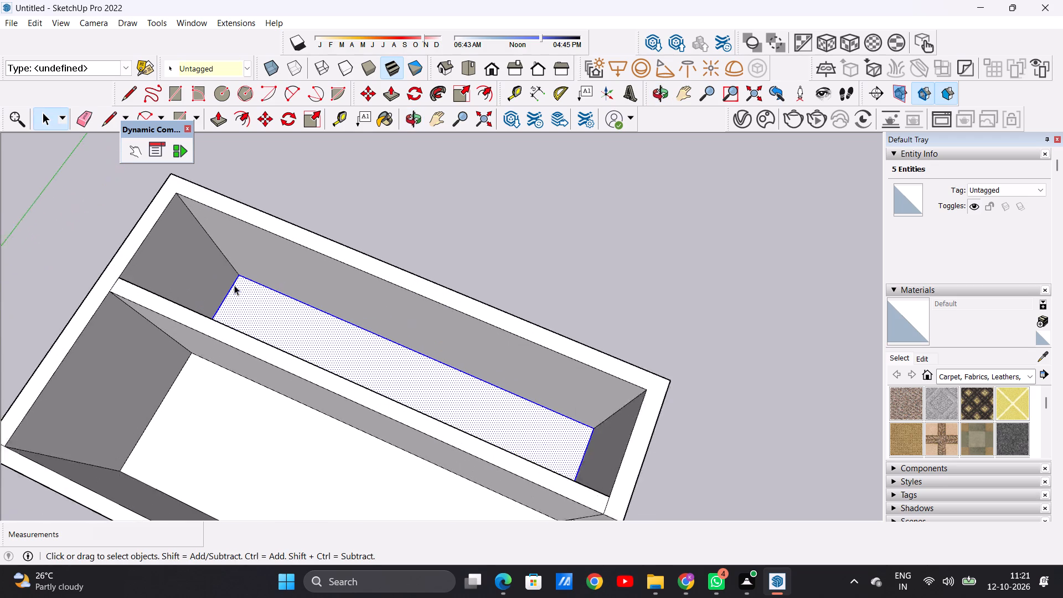
scroll(234, 285, "up", 2)
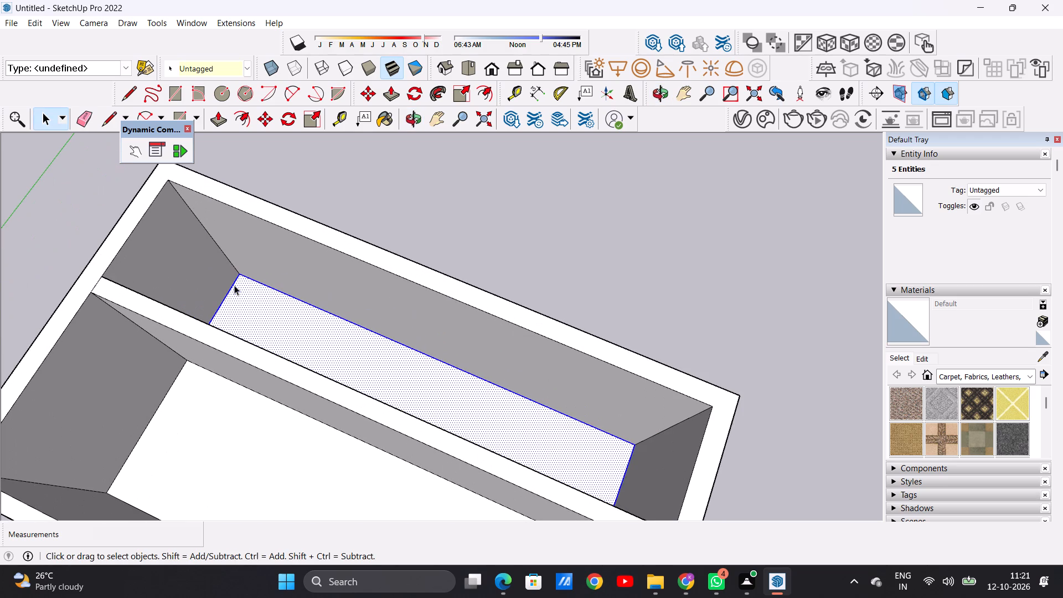
key("m")
left_click(240, 279)
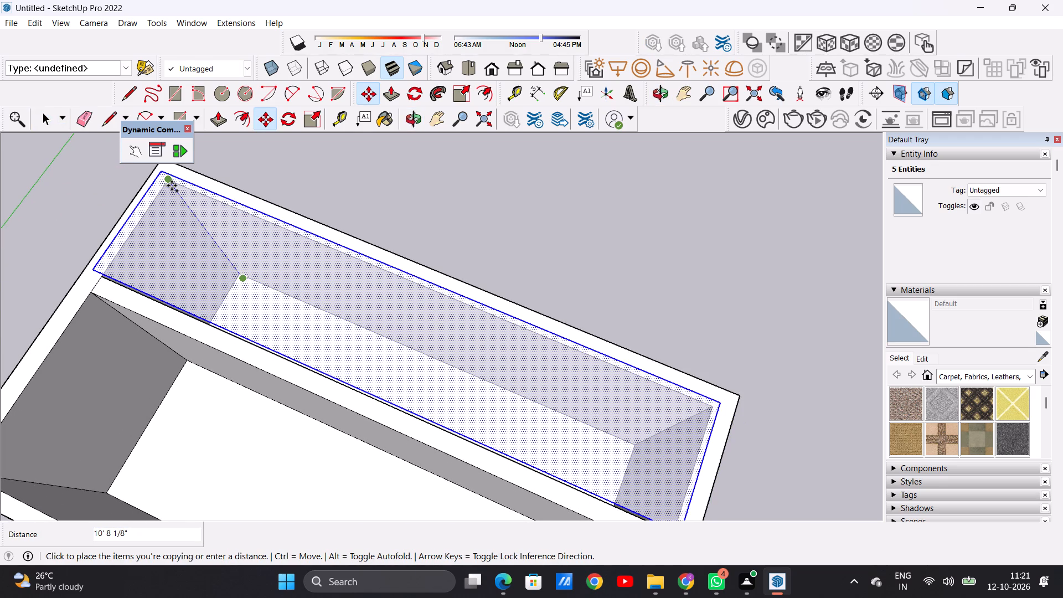
key("space")
scroll(240, 277, "up", 5)
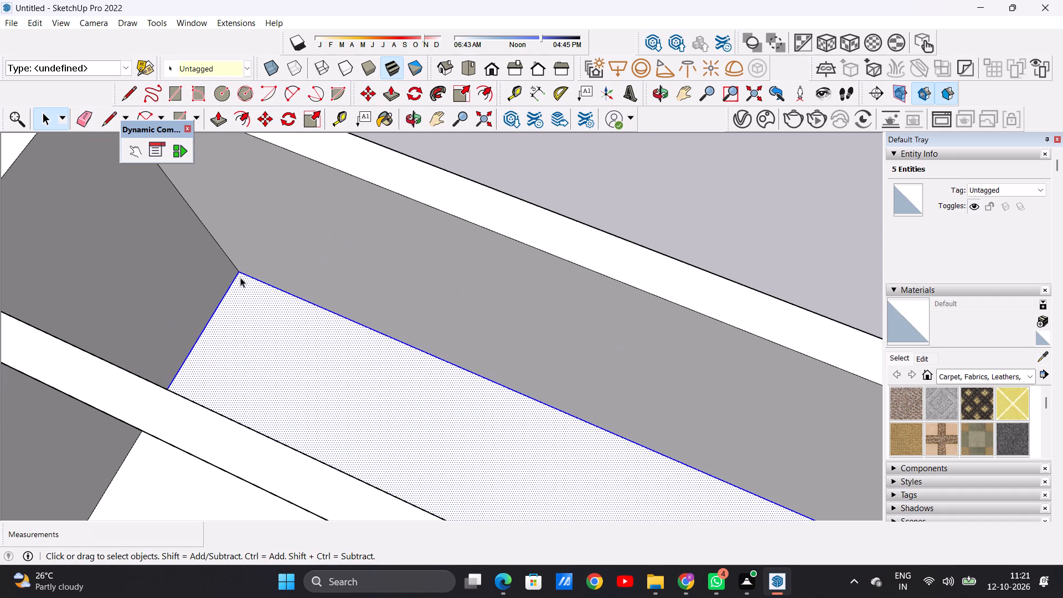
key("m")
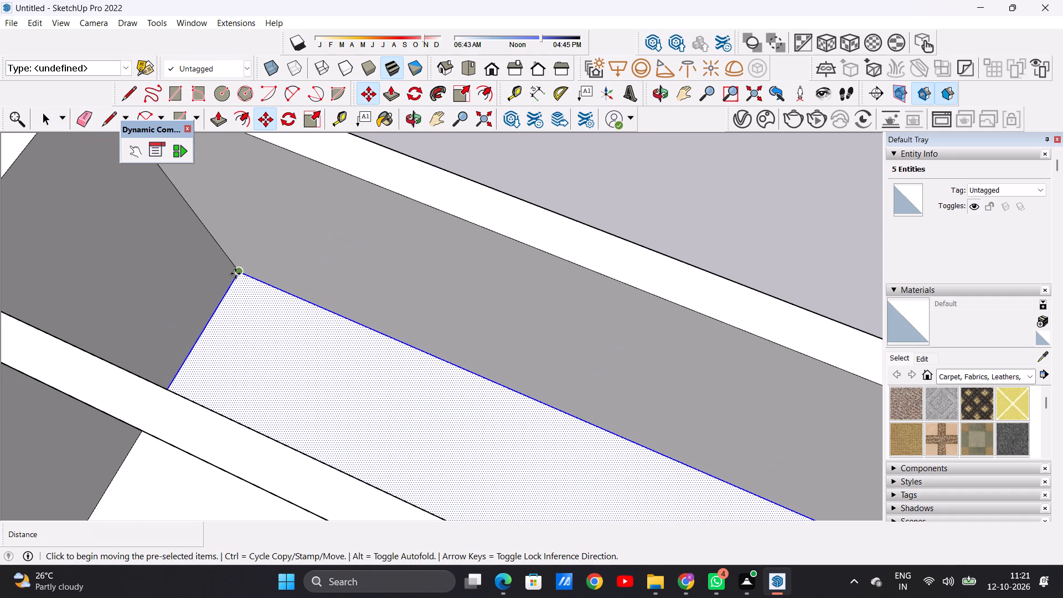
left_click(235, 274)
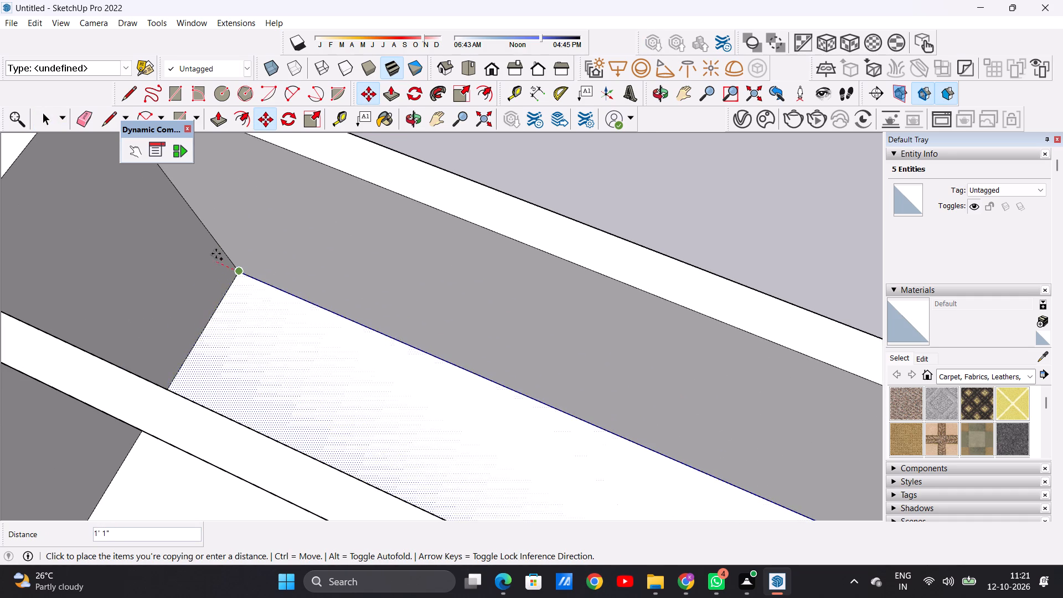
scroll(216, 258, "down", 8)
left_click(172, 189)
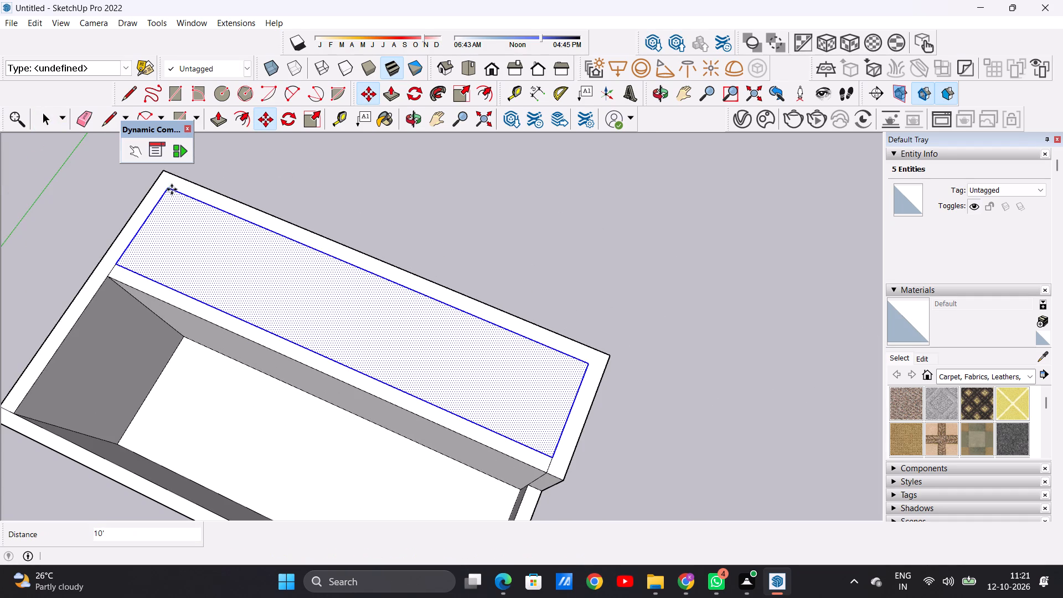
key("space")
left_click(394, 184)
Push/Pull the face covering the narrow rear compartment up 7 1/8" to form a roof slab.
scroll(353, 381, "down", 11)
middle_click_drag(396, 441, 393, 440)
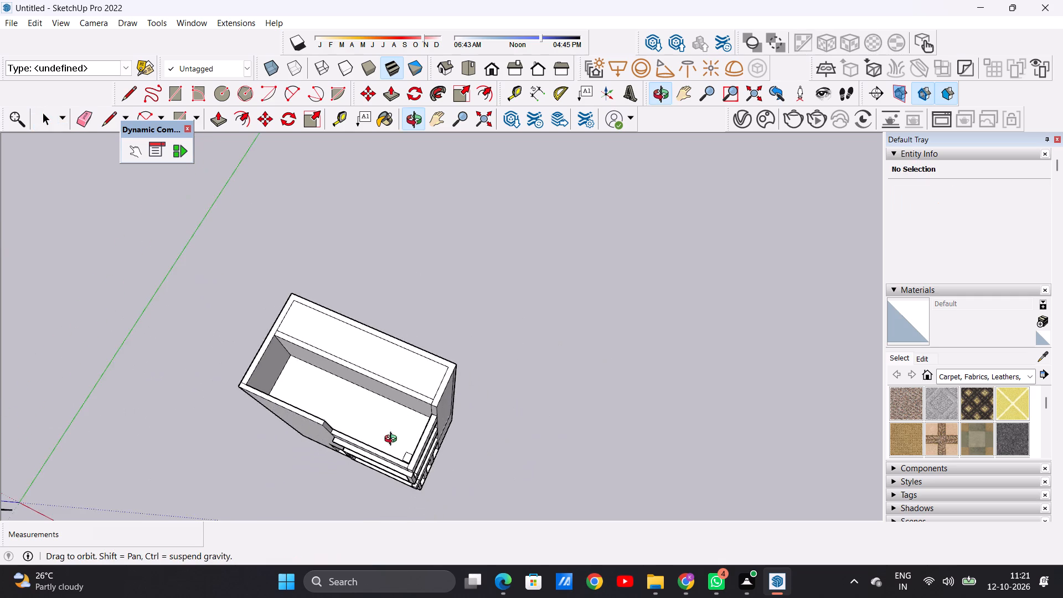
middle_click_drag(393, 440, 404, 291)
scroll(420, 274, "up", 13)
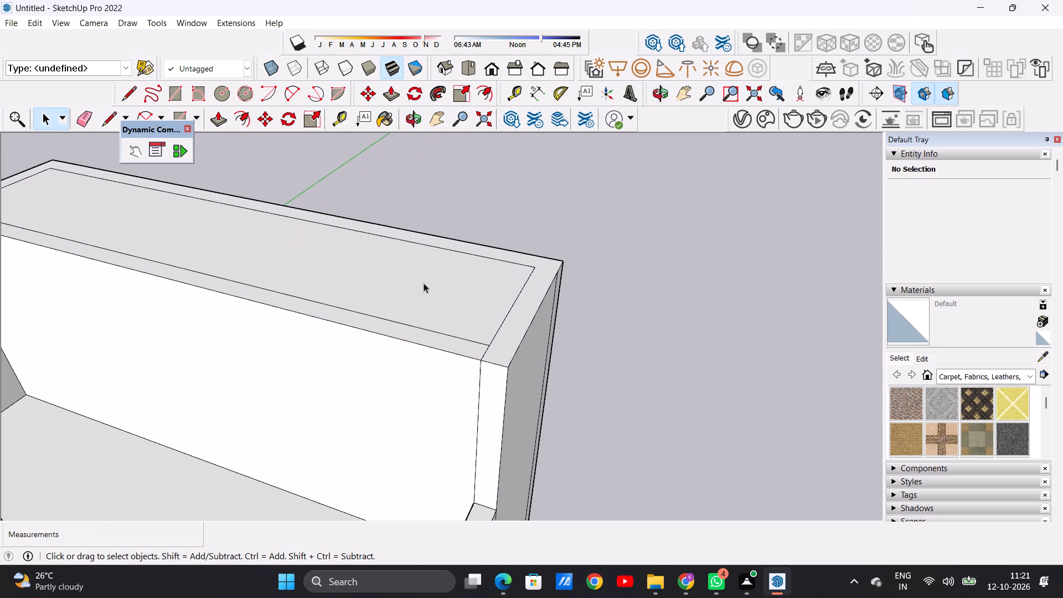
key("p")
left_click(437, 297)
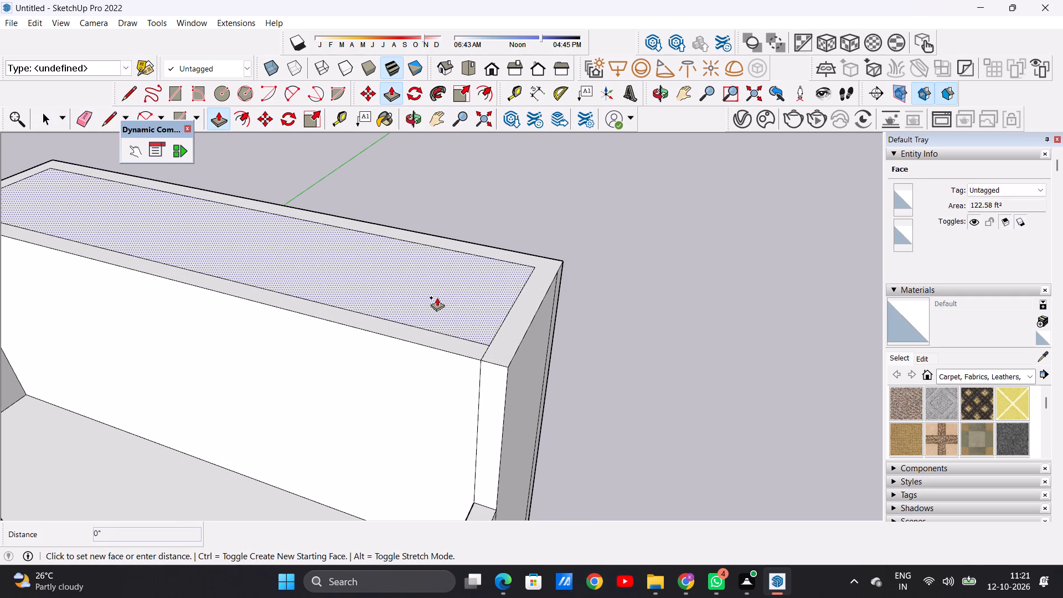
left_click(439, 282)
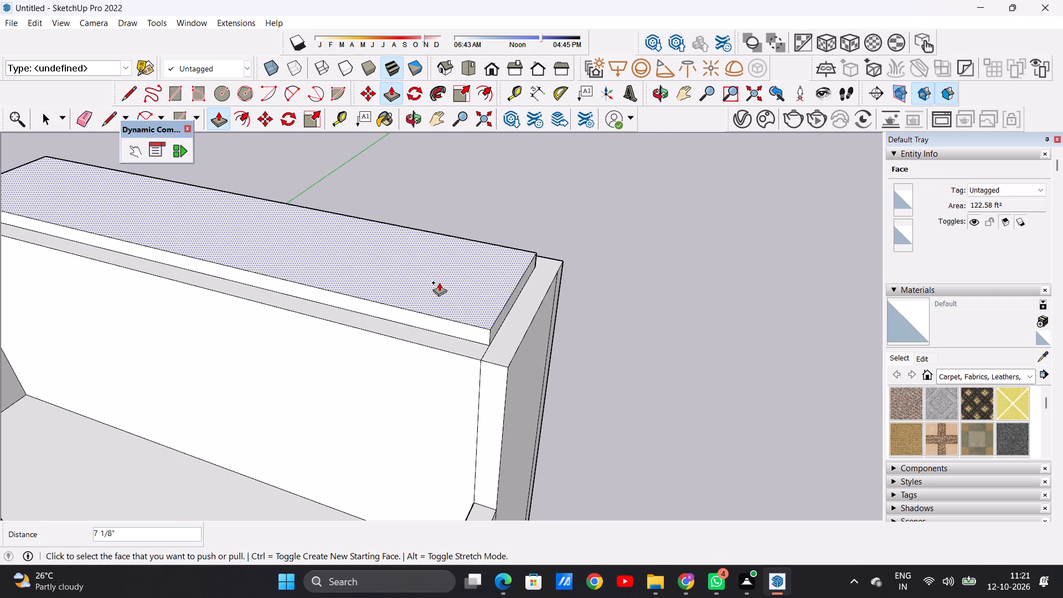
key("space")
Push/Pull the roof slab's front edge face forward about 8' 8" over the open top floor toward the front wall.
scroll(583, 284, "down", 7)
middle_click_drag(440, 368, 442, 321)
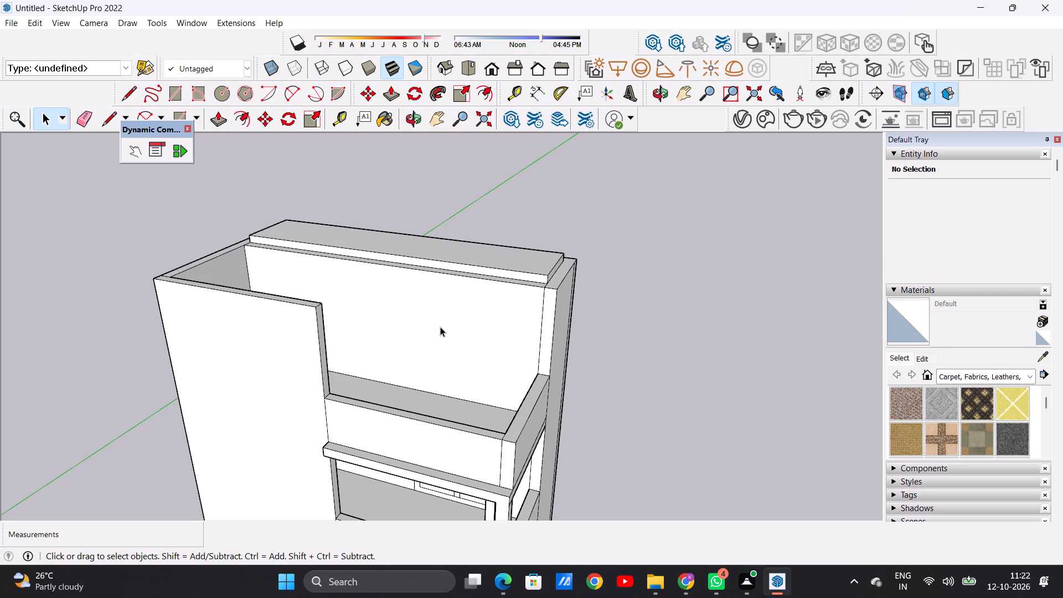
scroll(434, 395, "down", 9)
middle_click_drag(391, 390, 434, 316)
scroll(460, 339, "up", 5)
middle_click_drag(467, 343, 446, 439)
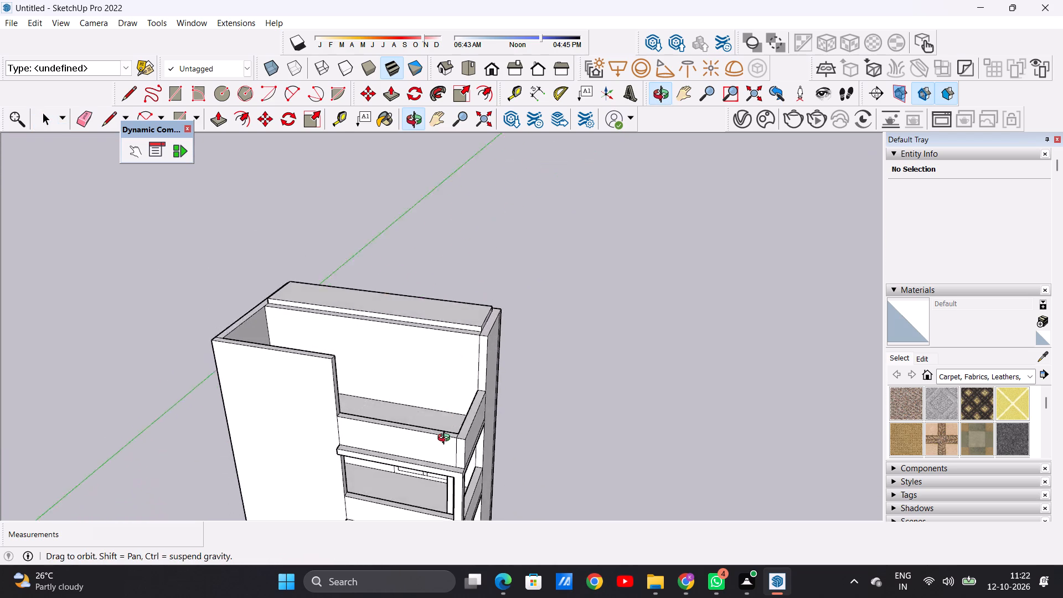
middle_click_drag(446, 439, 424, 482)
scroll(478, 364, "up", 6)
scroll(459, 323, "up", 2)
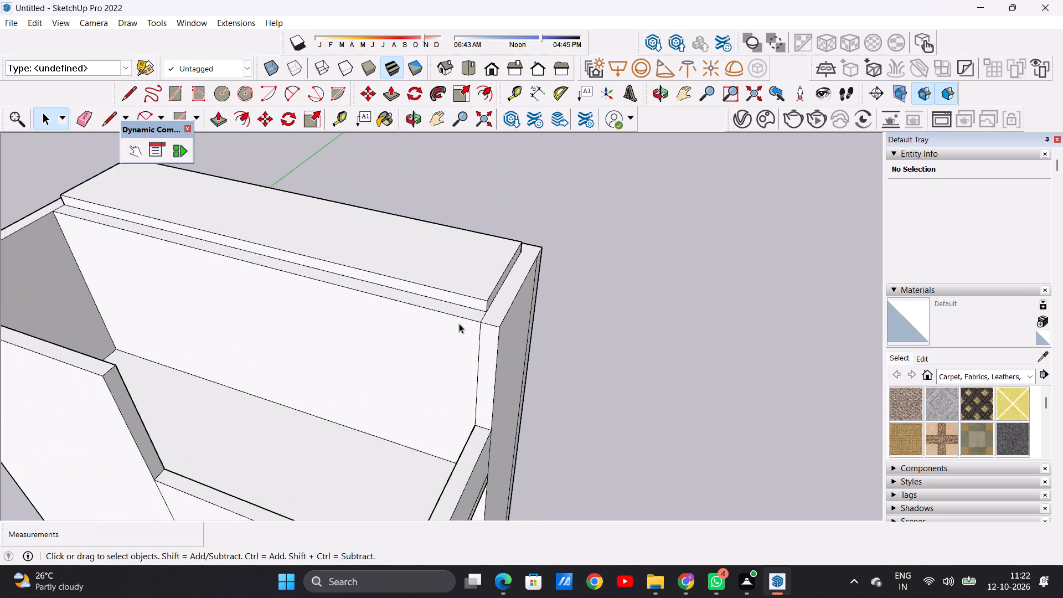
key("p")
scroll(481, 292, "up", 5)
left_click(474, 309)
scroll(449, 325, "down", 3)
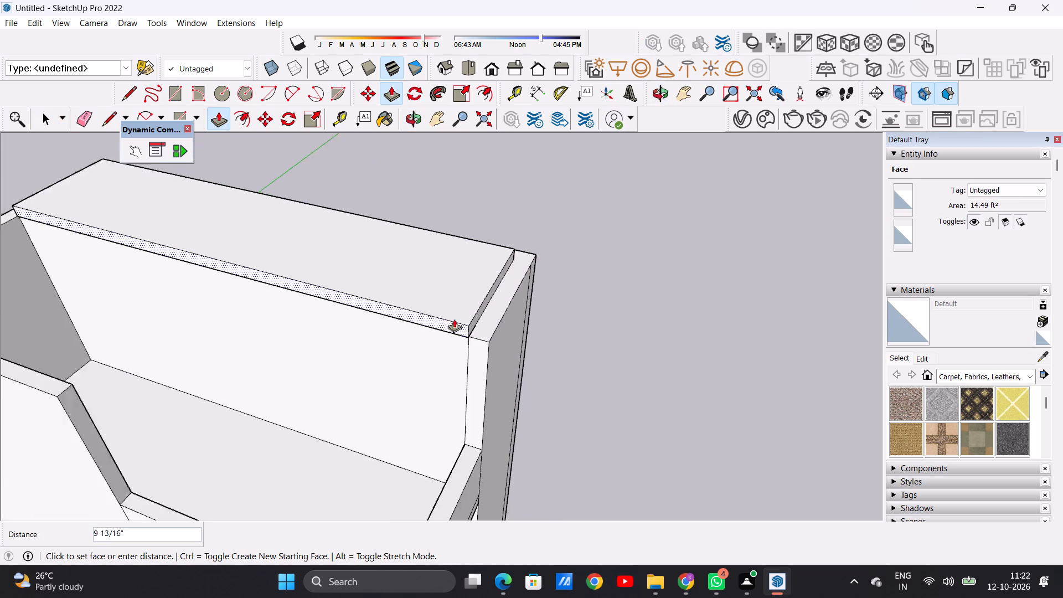
scroll(454, 319, "down", 11)
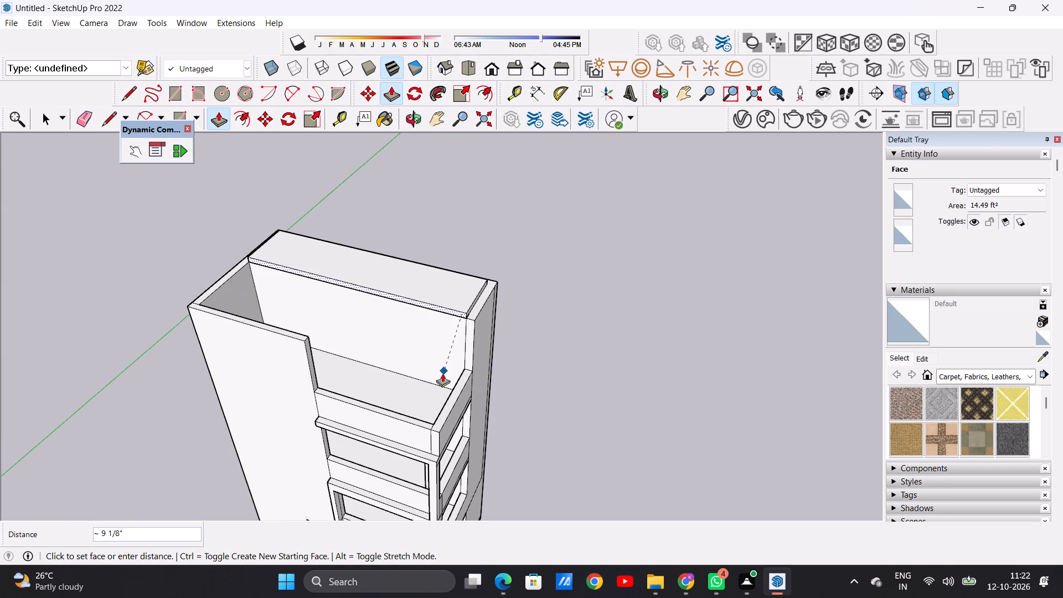
scroll(326, 352, "up", 5)
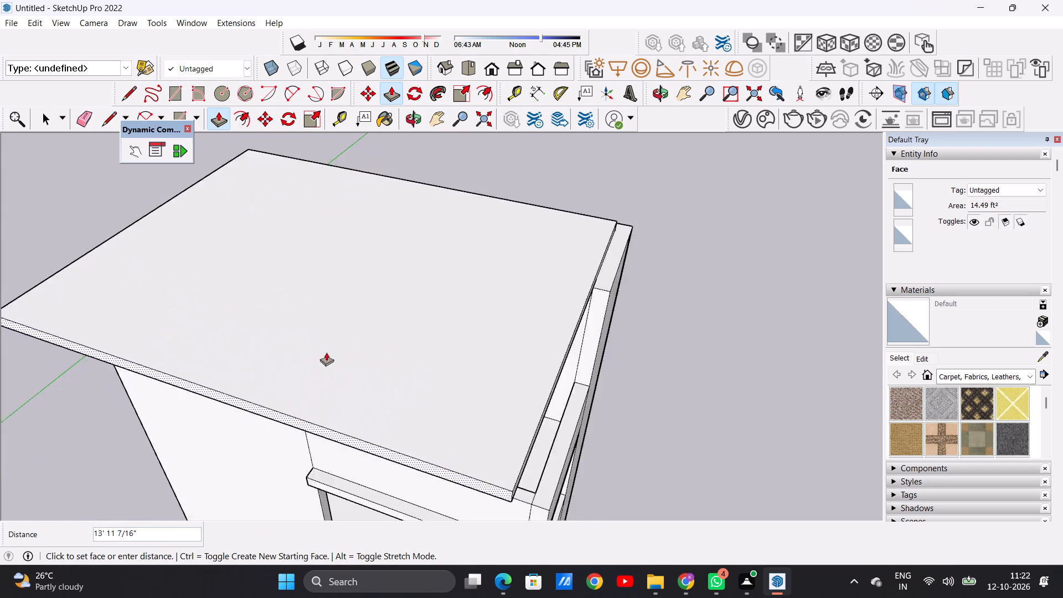
scroll(326, 352, "up", 8)
scroll(371, 293, "down", 17)
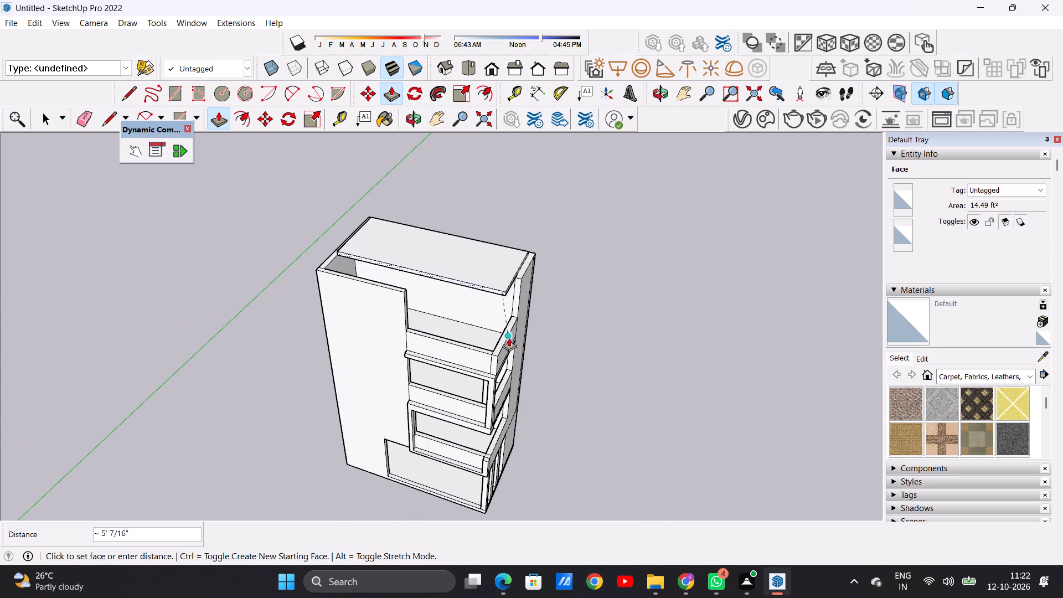
scroll(507, 344, "up", 5)
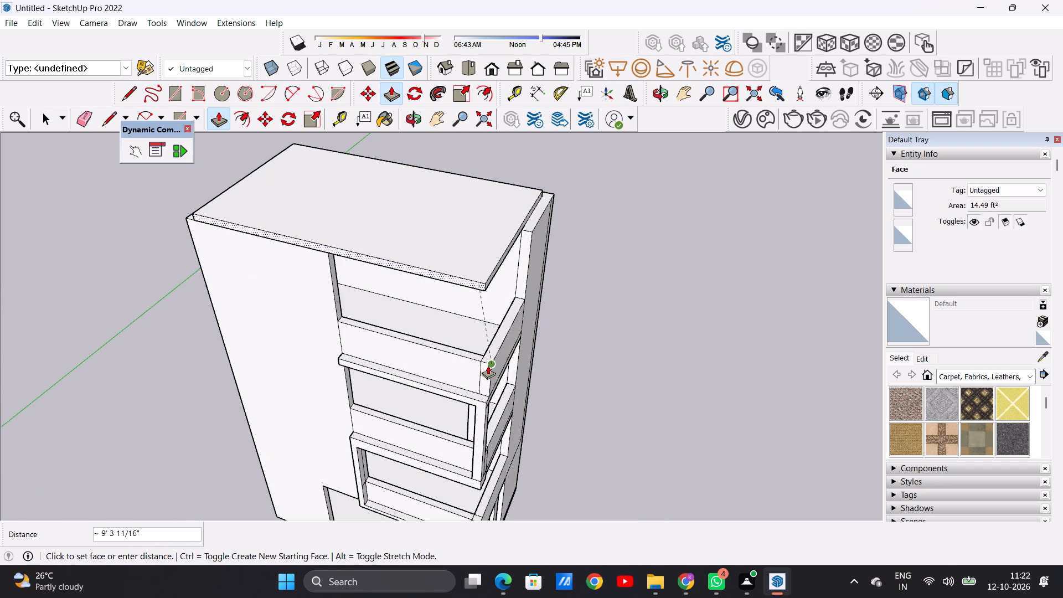
left_click(484, 355)
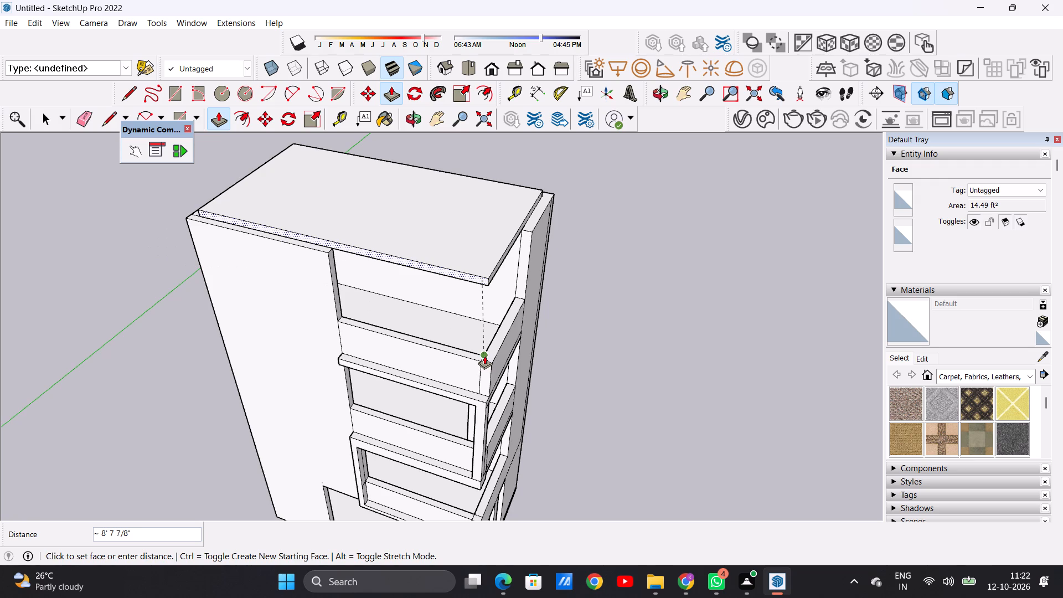
key("space")
Examine the extended roof slab against the front wall and stacked balconies from above and in front elevation.
scroll(487, 361, "down", 6)
middle_click_drag(427, 337, 387, 297)
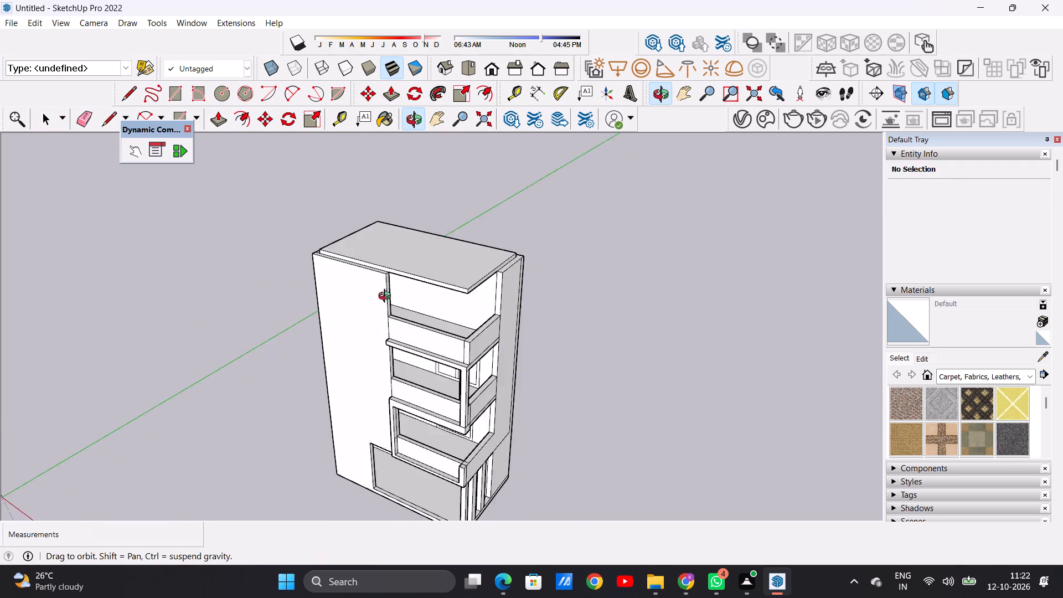
middle_click_drag(387, 297, 390, 353)
scroll(337, 295, "up", 12)
scroll(340, 349, "down", 14)
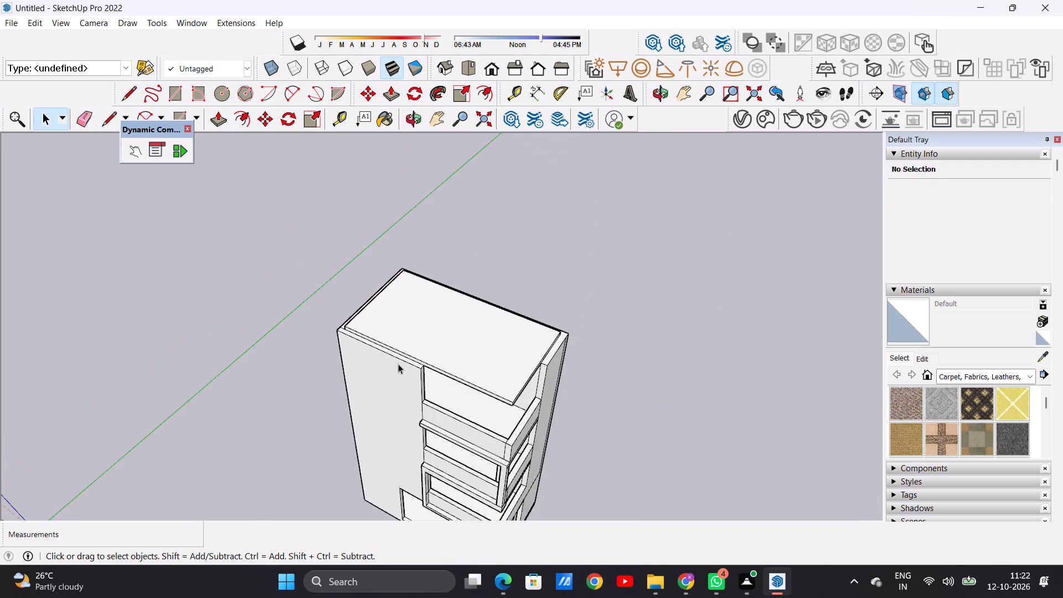
middle_click_drag(399, 364, 425, 312)
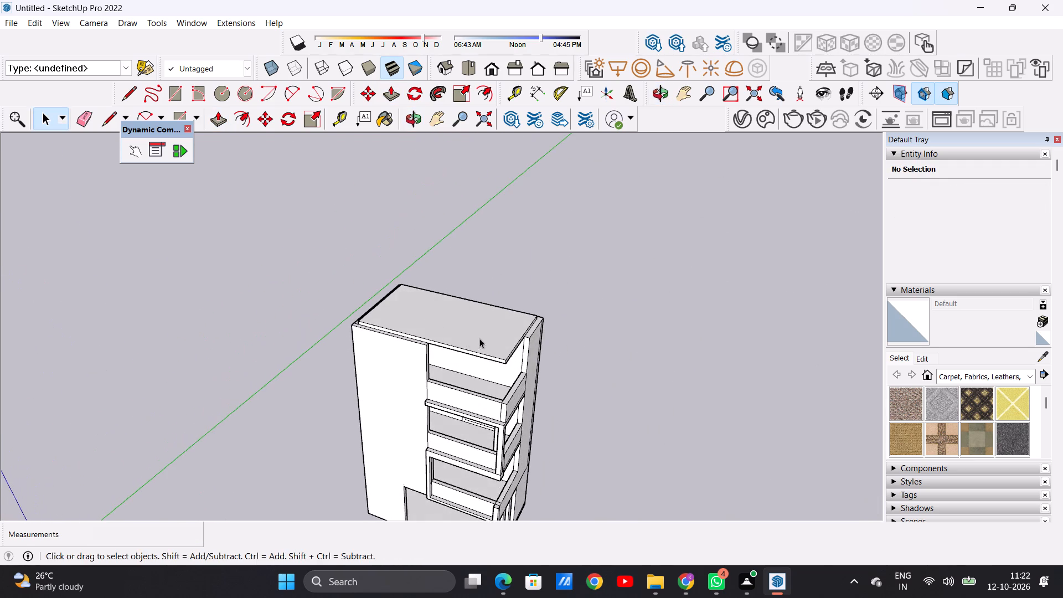
scroll(490, 345, "down", 4)
middle_click_drag(504, 367, 447, 275)
scroll(484, 343, "up", 8)
middle_click_drag(465, 348, 509, 391)
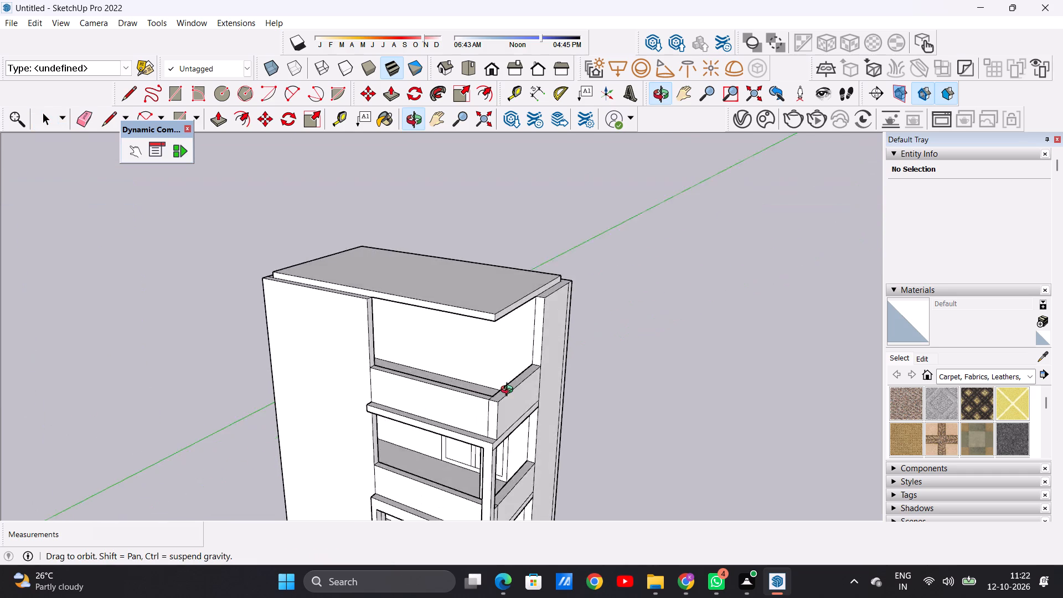
middle_click_drag(509, 391, 575, 374)
scroll(397, 386, "down", 5)
middle_click_drag(398, 405, 490, 349)
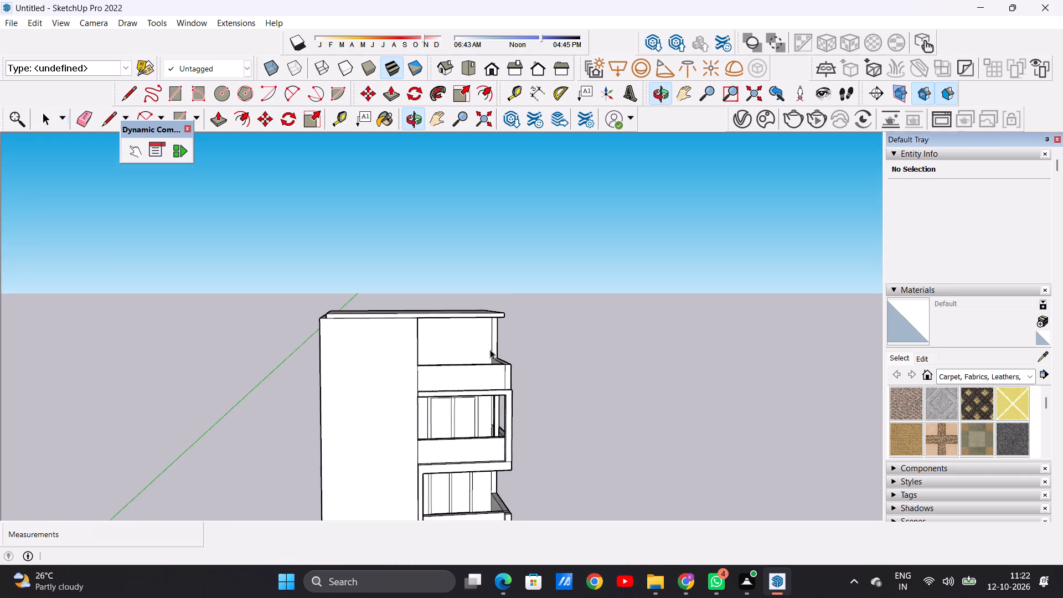
scroll(488, 349, "up", 1)
scroll(474, 365, "down", 2)
scroll(472, 369, "up", 1)
scroll(472, 369, "down", 9)
scroll(478, 453, "up", 6)
middle_click_drag(471, 449, 426, 422)
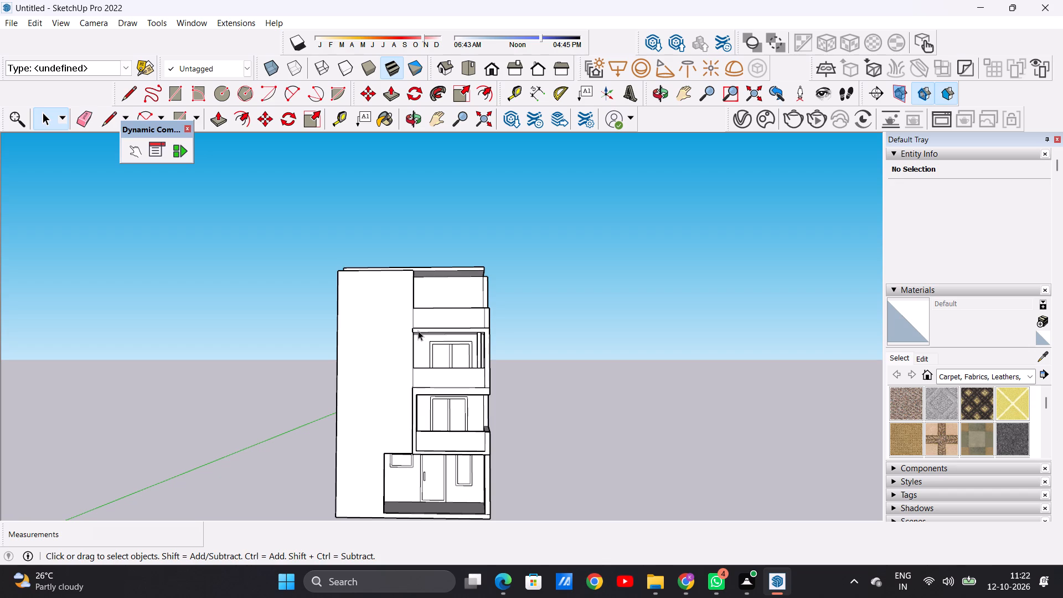
Examine the roof slab's overhang above the top-floor terrace corner and the building's side from several angles.
middle_click_drag(462, 312, 448, 448)
scroll(444, 319, "up", 7)
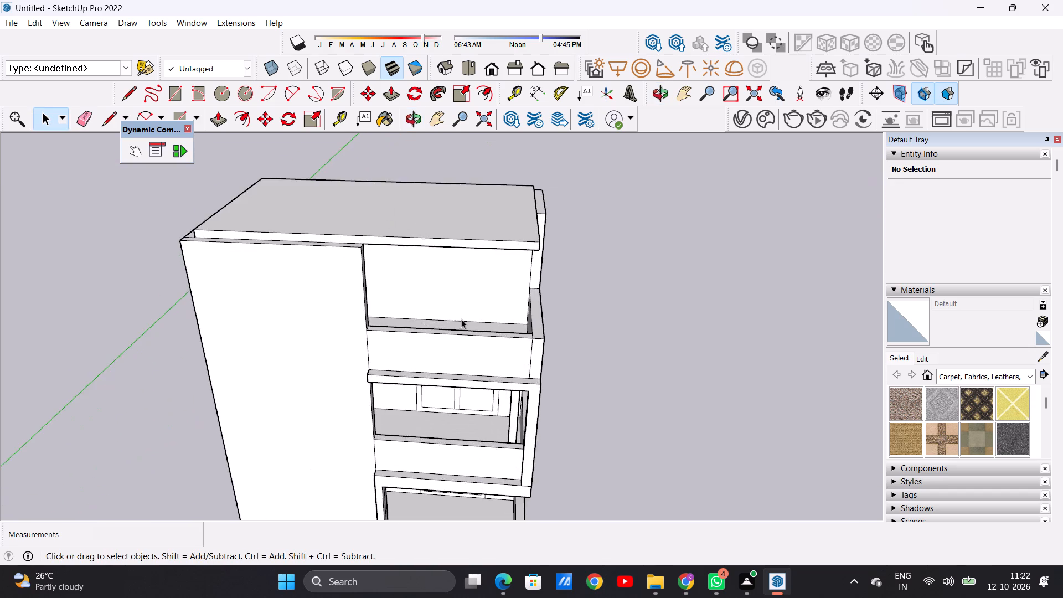
middle_click_drag(463, 324, 447, 367)
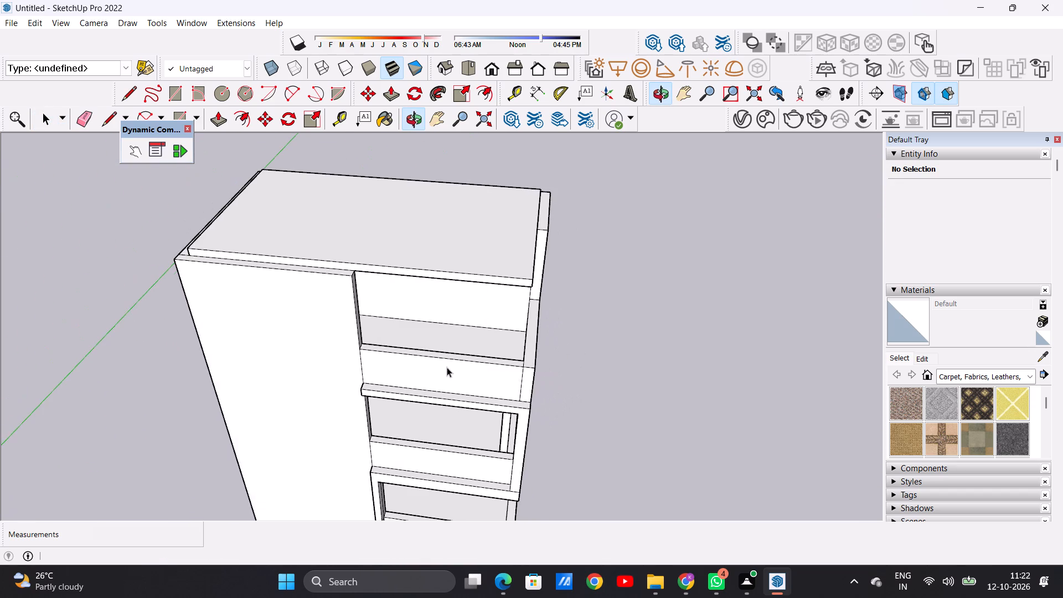
scroll(447, 339, "down", 3)
scroll(447, 332, "up", 1)
scroll(447, 328, "down", 2)
middle_click_drag(480, 349, 345, 323)
scroll(442, 267, "up", 7)
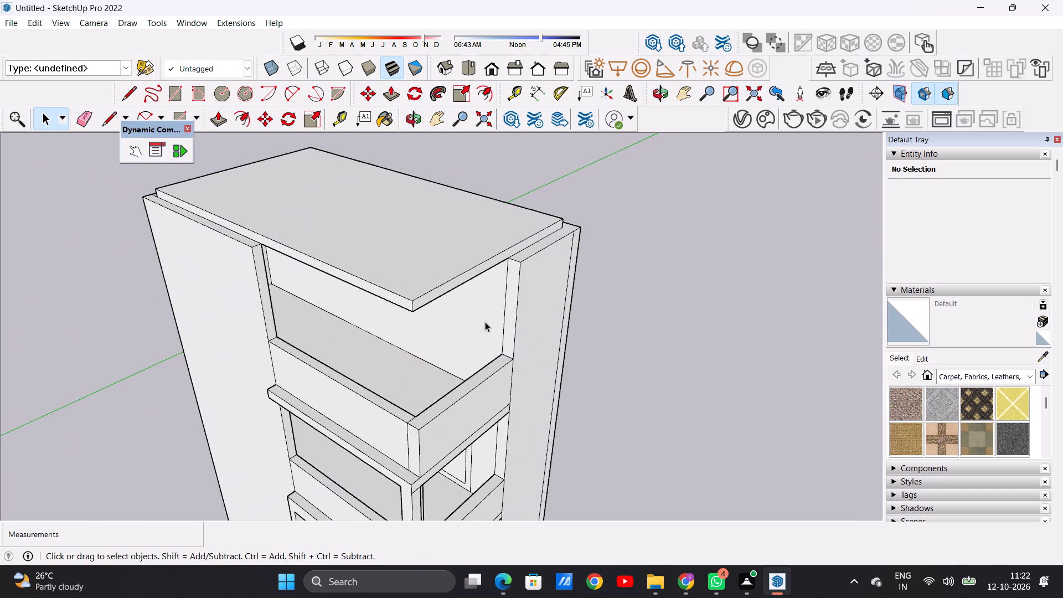
scroll(494, 321, "down", 6)
middle_click_drag(452, 357, 540, 422)
scroll(474, 416, "up", 4)
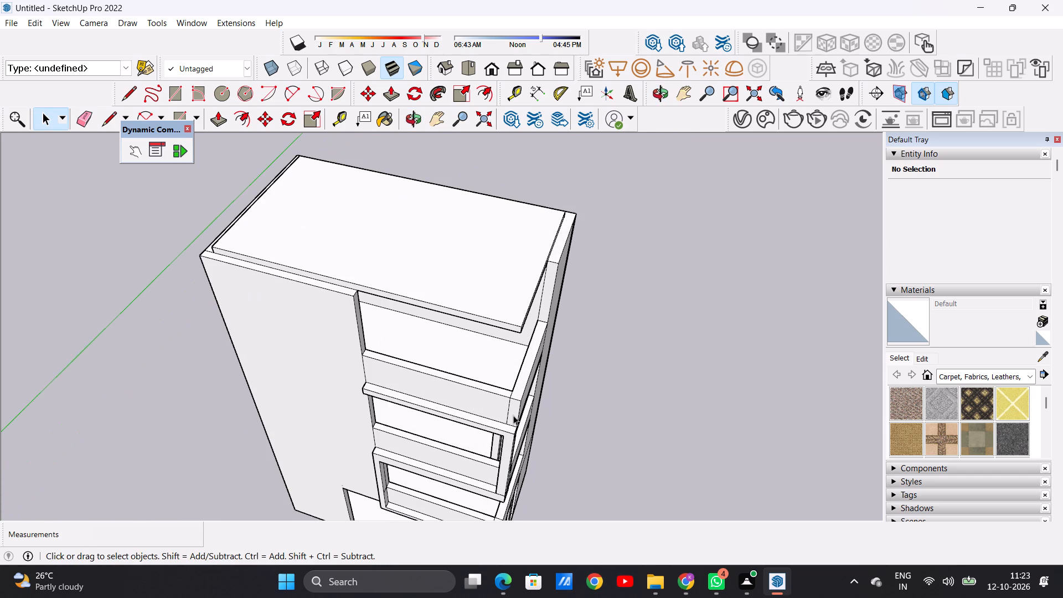
scroll(465, 366, "down", 7)
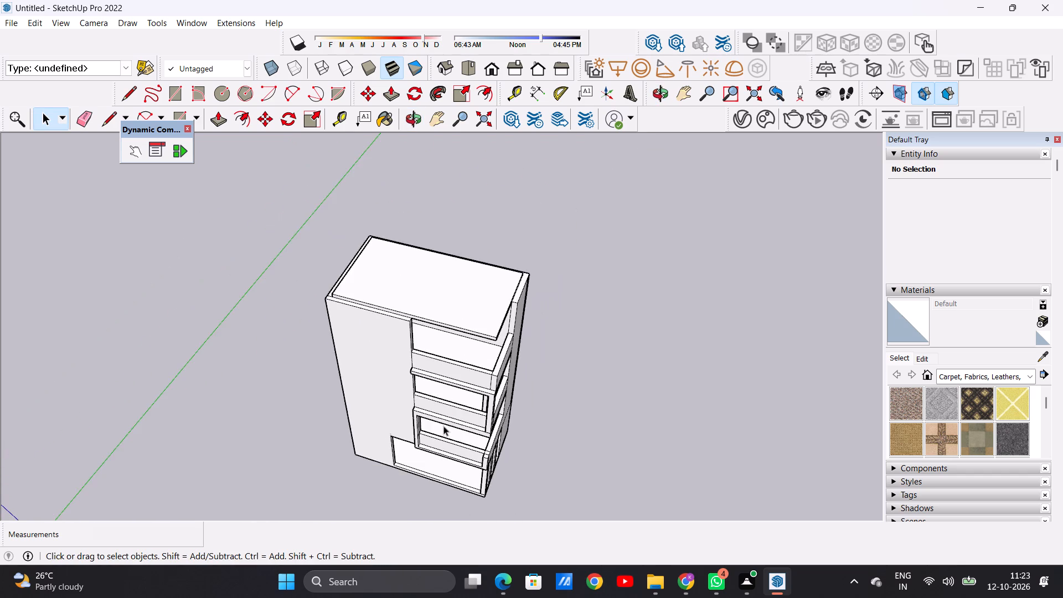
middle_click_drag(449, 421, 487, 289)
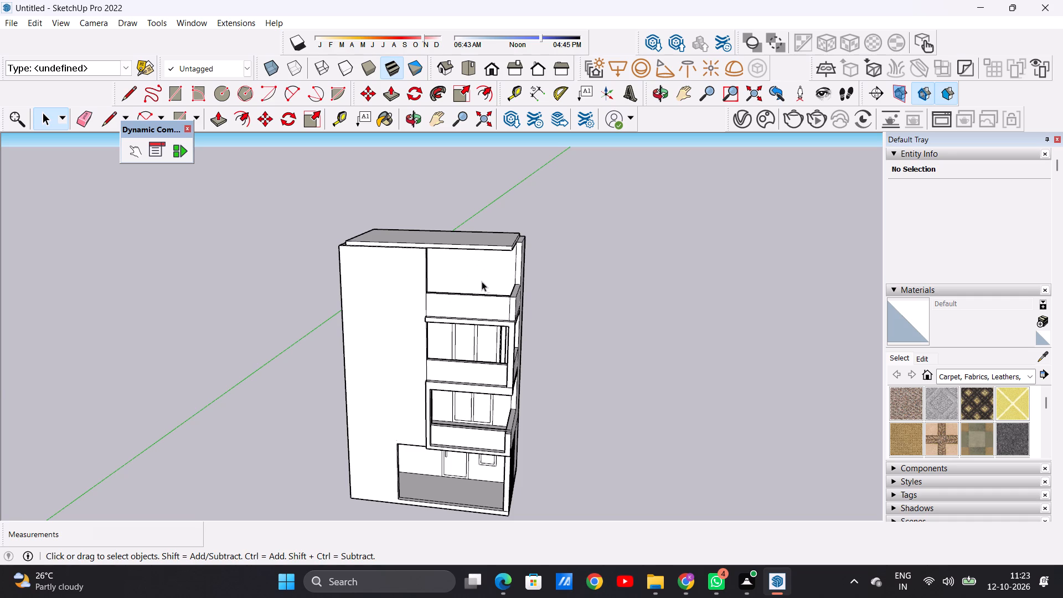
middle_click_drag(482, 281, 540, 426)
middle_click_drag(515, 341, 305, 392)
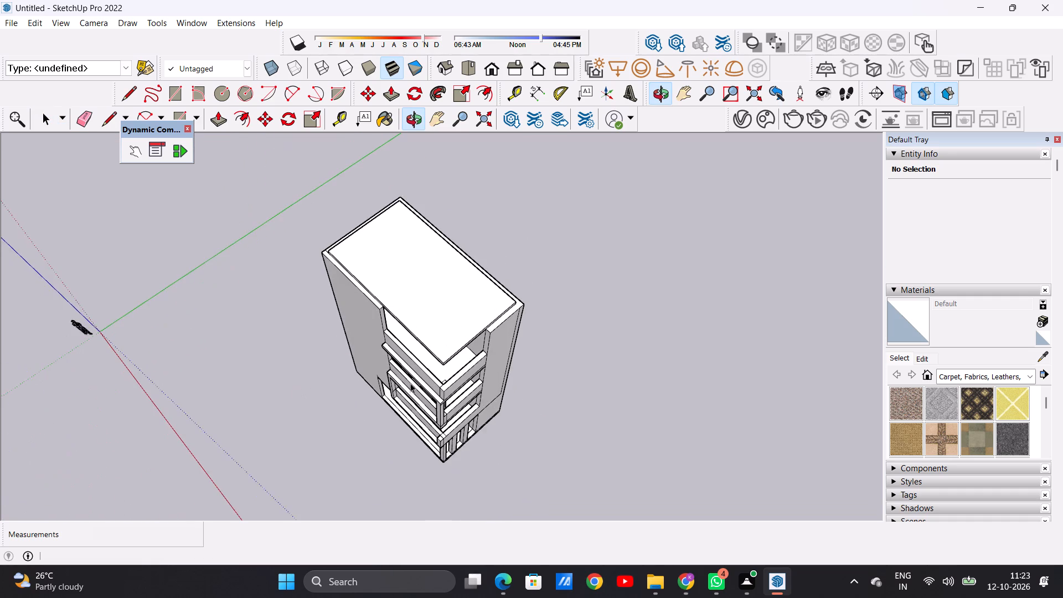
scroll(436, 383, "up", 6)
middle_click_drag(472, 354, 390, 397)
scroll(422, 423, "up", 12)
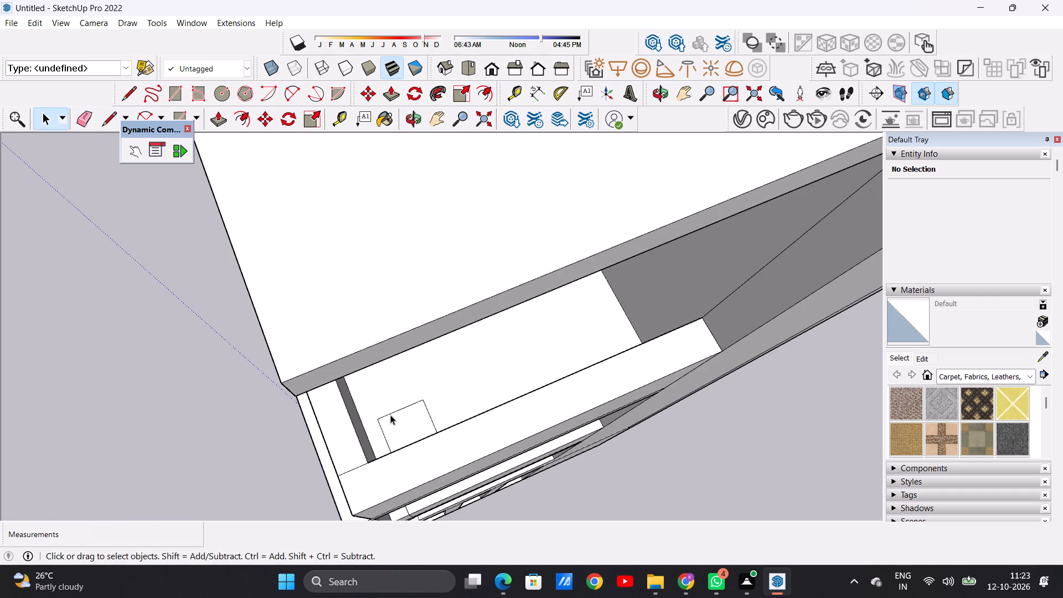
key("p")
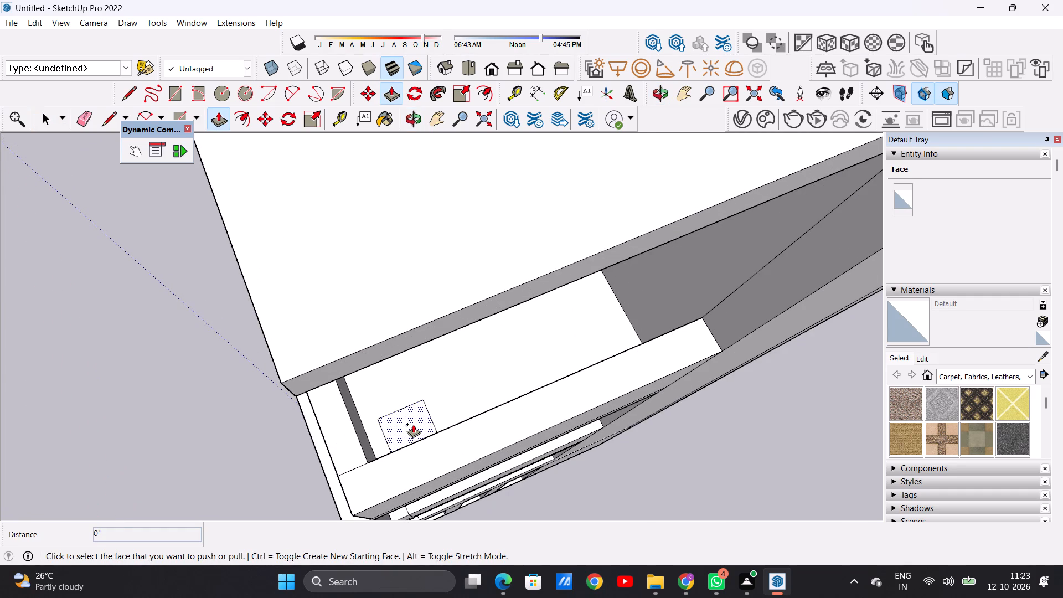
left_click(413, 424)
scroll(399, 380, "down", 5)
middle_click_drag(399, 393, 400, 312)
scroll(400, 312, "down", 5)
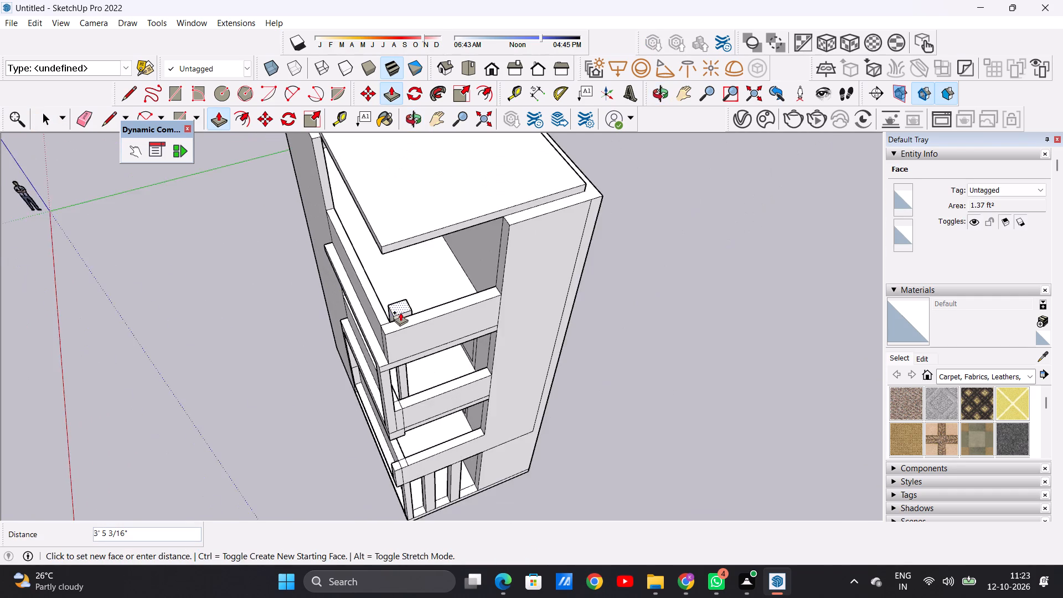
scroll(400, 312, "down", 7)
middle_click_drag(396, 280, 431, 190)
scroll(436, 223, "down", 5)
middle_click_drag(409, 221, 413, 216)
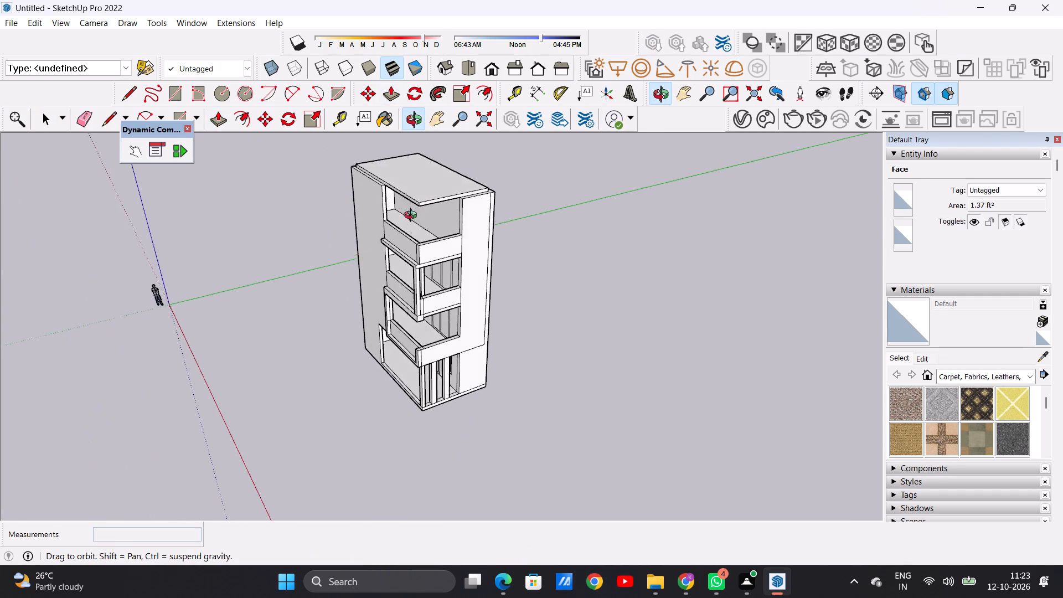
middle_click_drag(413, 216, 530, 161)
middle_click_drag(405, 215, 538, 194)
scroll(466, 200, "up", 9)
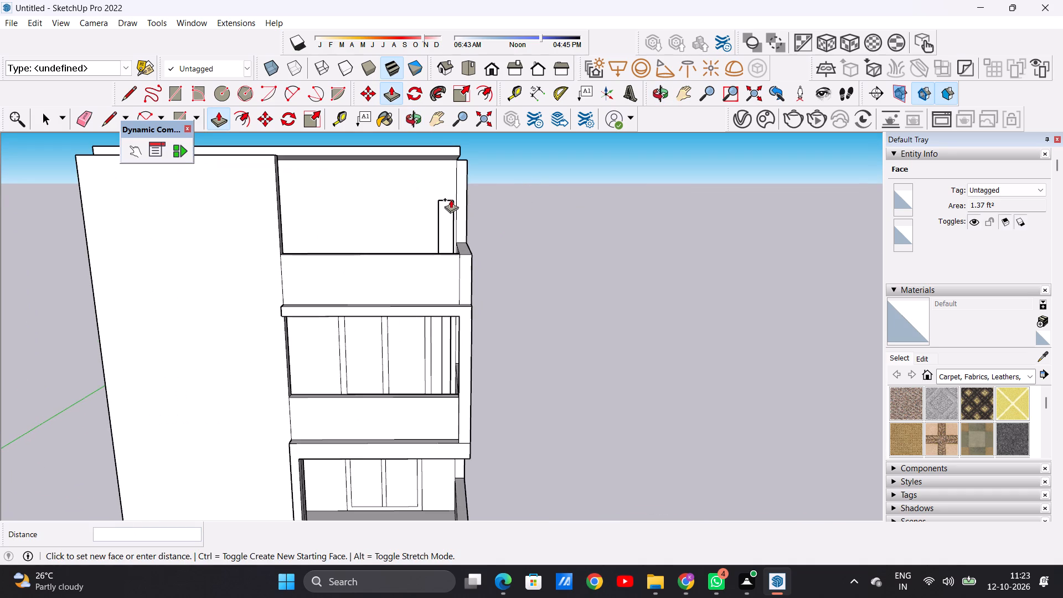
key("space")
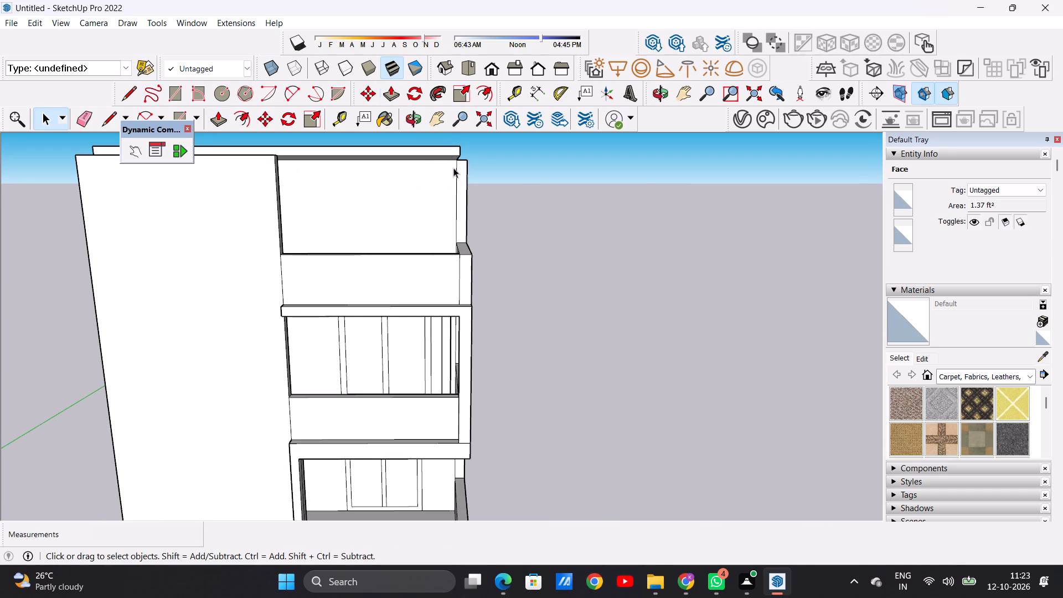
Delete the small square face and its edges on the top-floor terrace floor near the parapet corner.
scroll(453, 239, "down", 5)
middle_click_drag(475, 241, 249, 443)
scroll(421, 345, "up", 8)
middle_click_drag(426, 235, 302, 325)
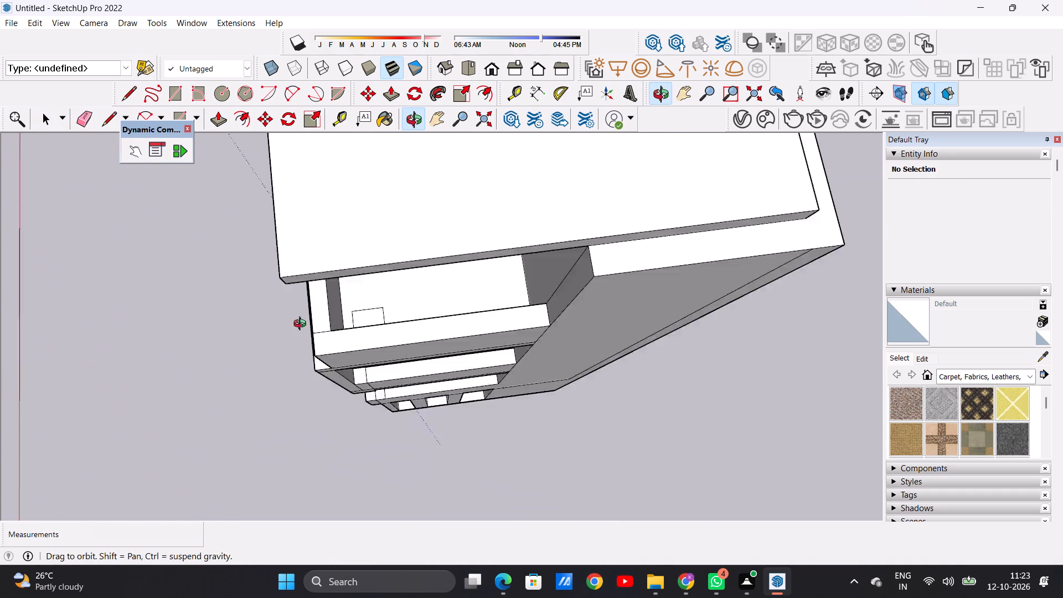
middle_click_drag(302, 325, 293, 340)
scroll(386, 361, "up", 14)
double_click(351, 305)
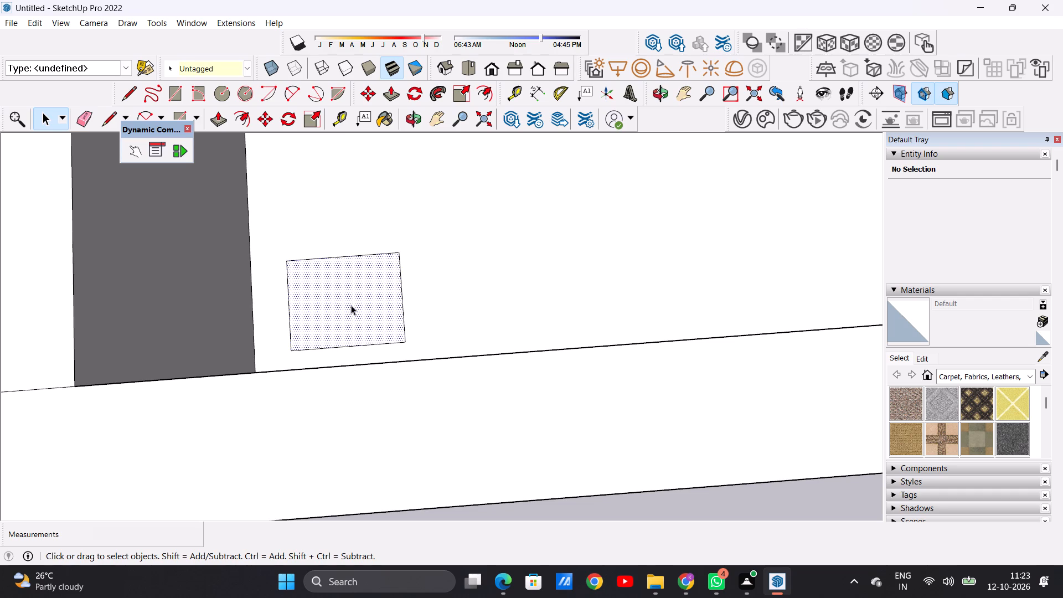
key("Delete")
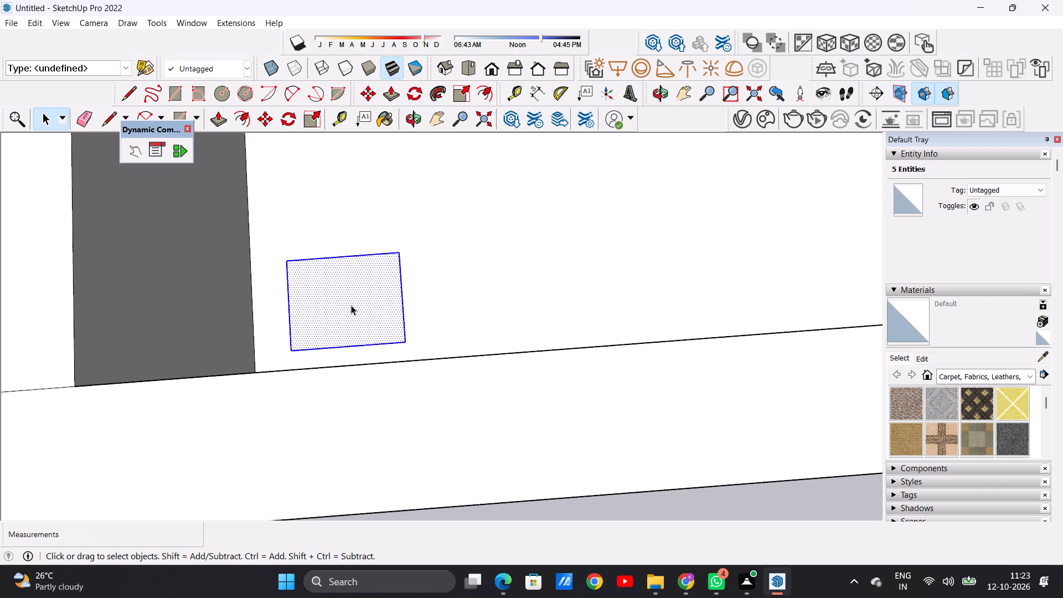
Draw a rectangle about 7 7/8" by 7 1/16" on the top-floor terrace floor near the parapet corner.
key("r")
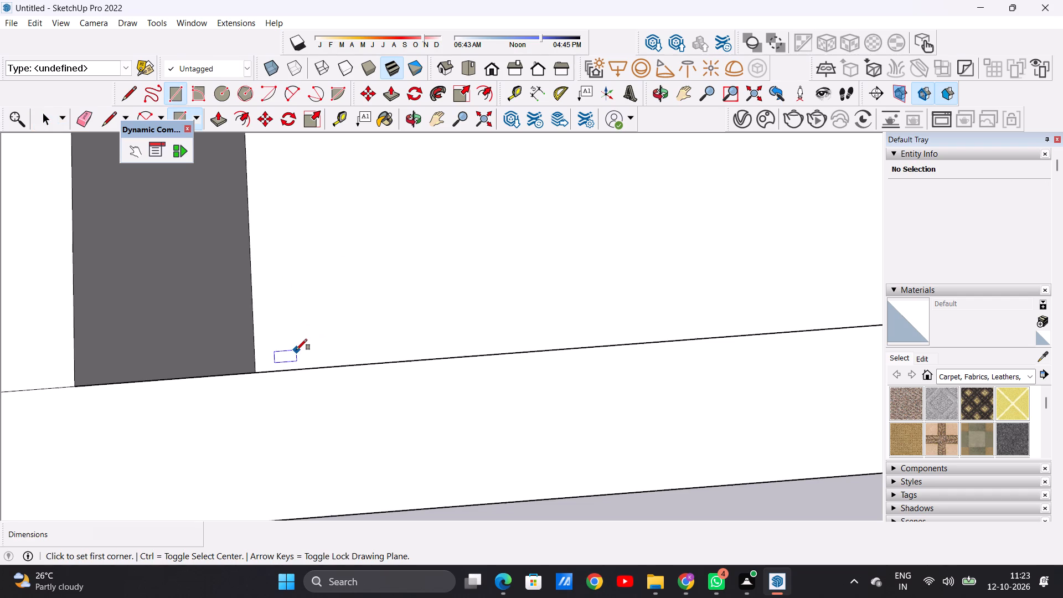
left_click(296, 350)
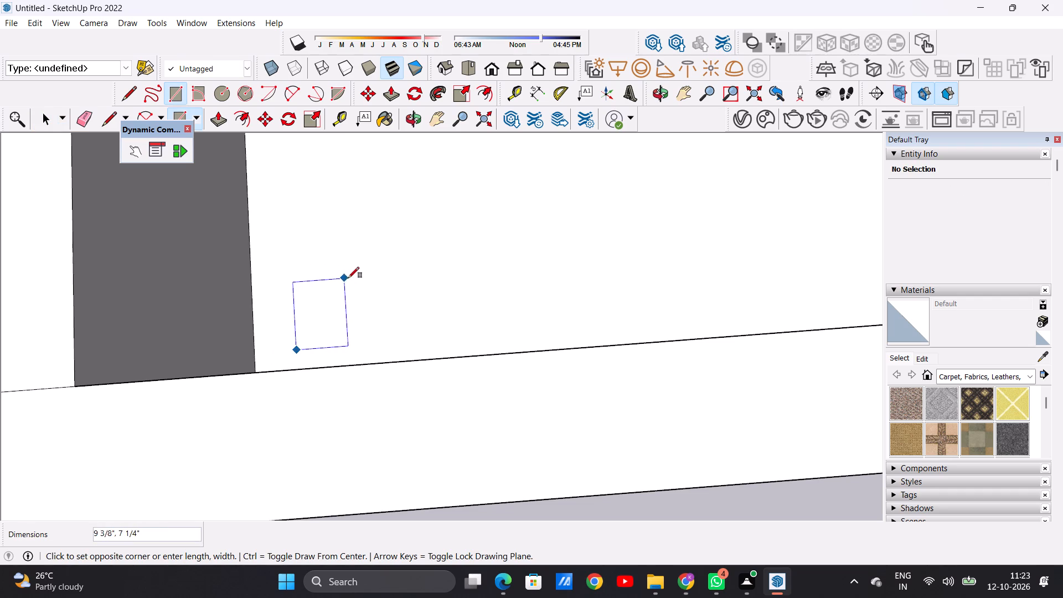
left_click(344, 290)
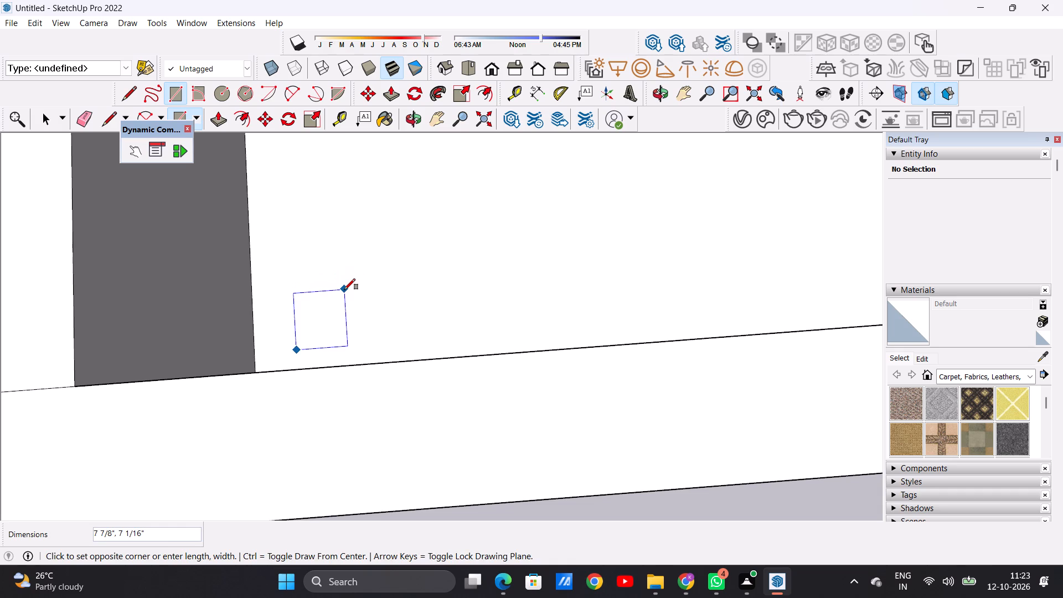
key("space")
Push/Pull the small corner rectangle up 10' to the underside of the roof slab, forming a column.
type("P")
left_click(329, 313)
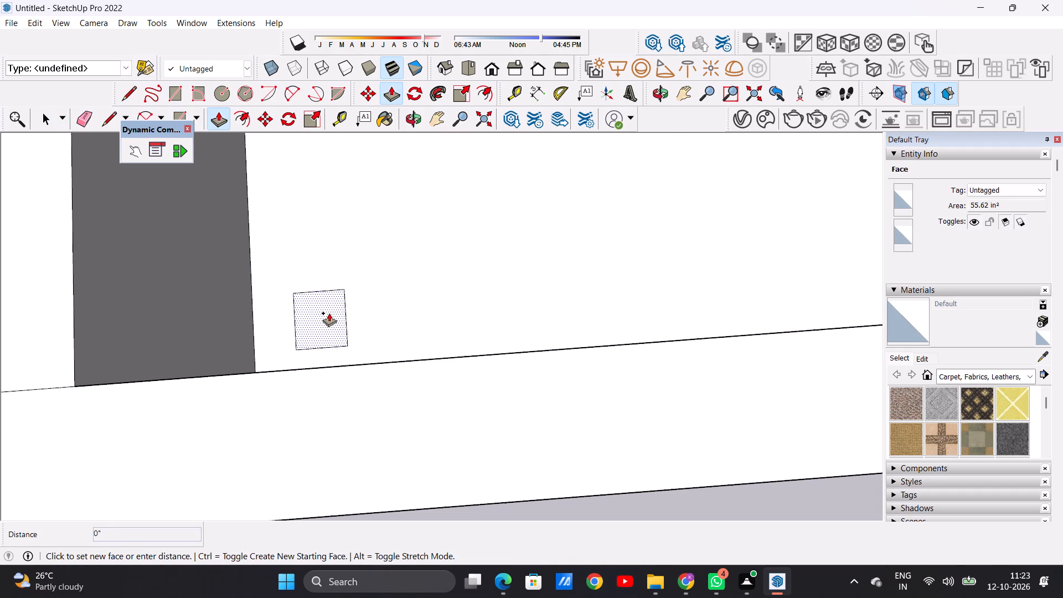
scroll(346, 276, "down", 14)
middle_click_drag(331, 287, 448, 156)
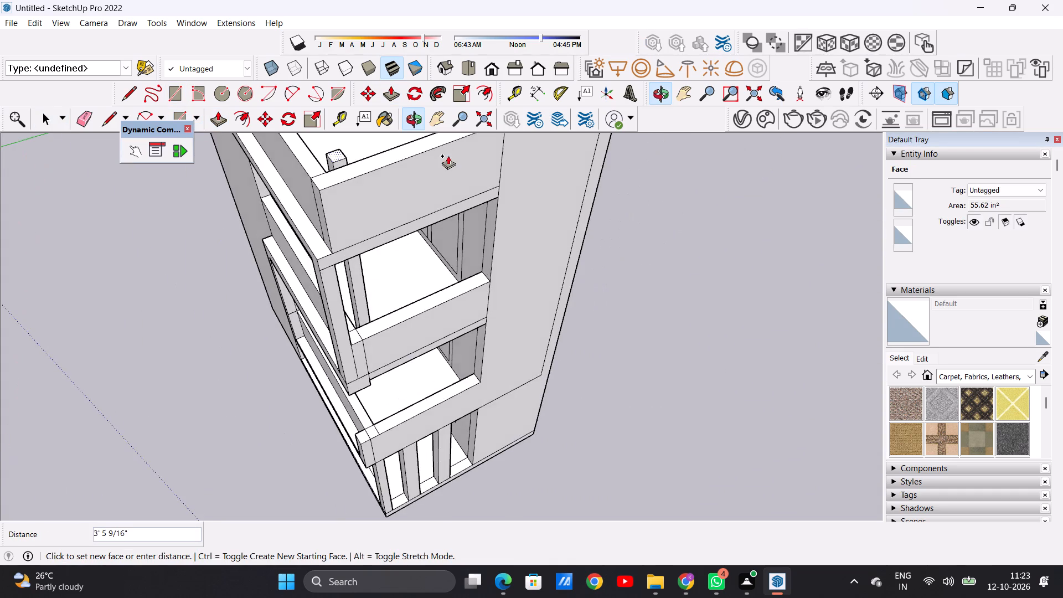
scroll(378, 251, "down", 10)
middle_click_drag(347, 181, 443, 142)
scroll(337, 203, "up", 4)
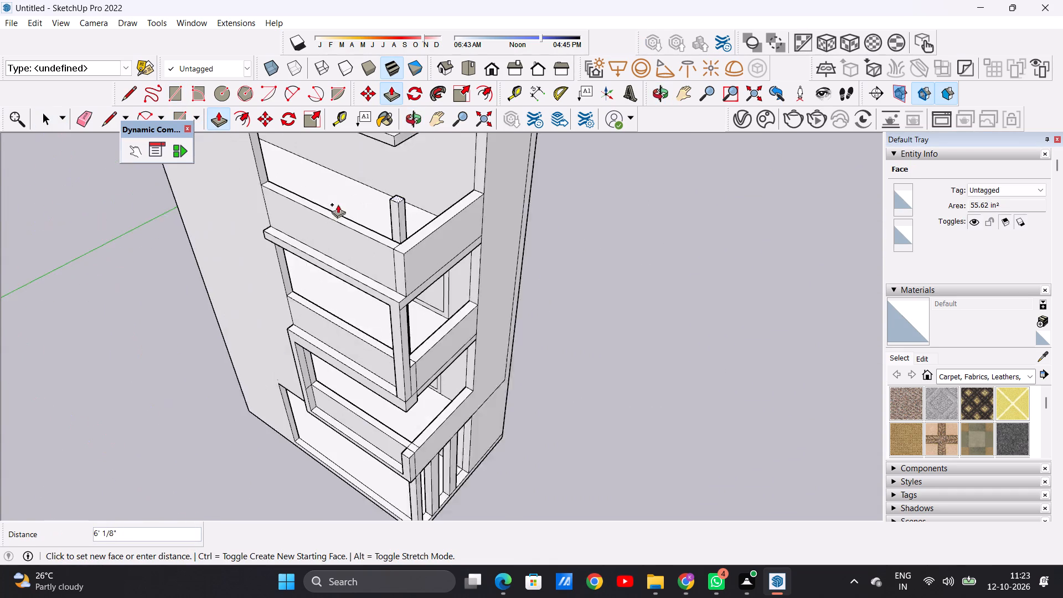
scroll(338, 204, "up", 5)
scroll(363, 230, "down", 15)
middle_click_drag(389, 221, 436, 123)
scroll(374, 209, "up", 10)
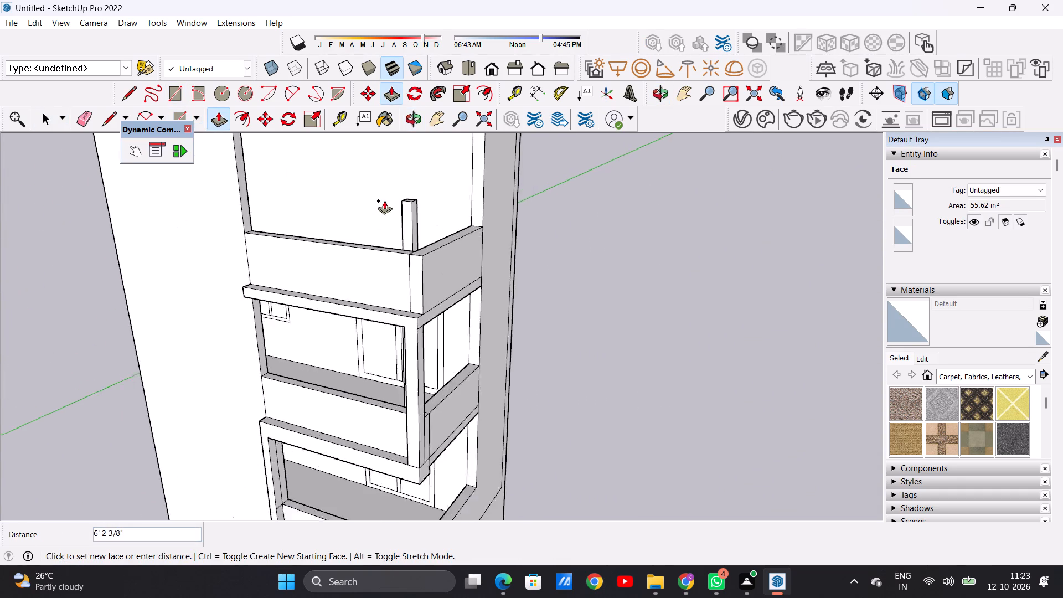
scroll(384, 200, "up", 2)
scroll(384, 218, "down", 14)
middle_click_drag(389, 208, 417, 141)
scroll(393, 193, "up", 9)
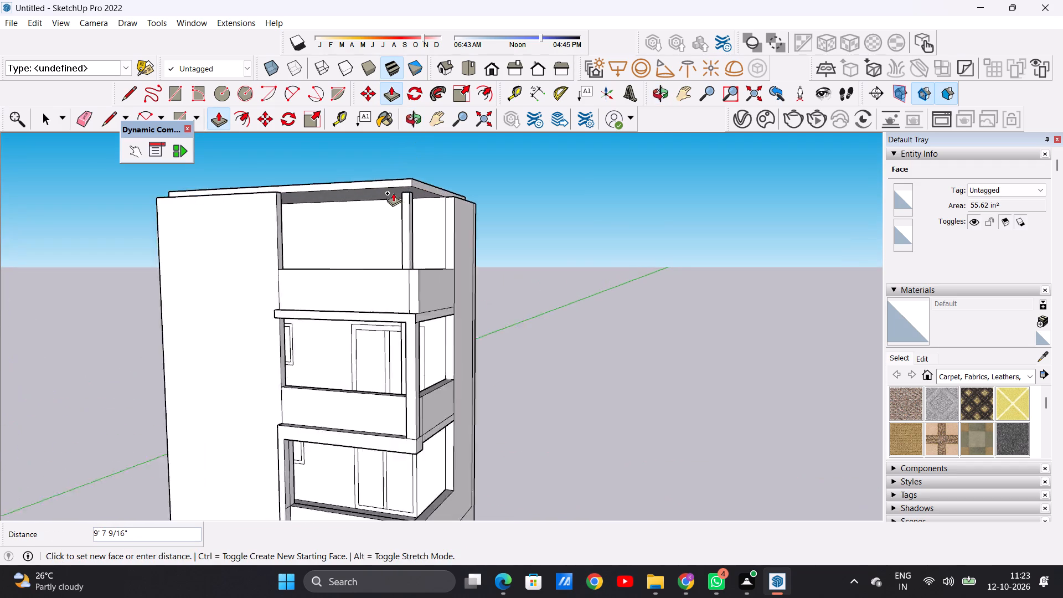
scroll(393, 193, "up", 9)
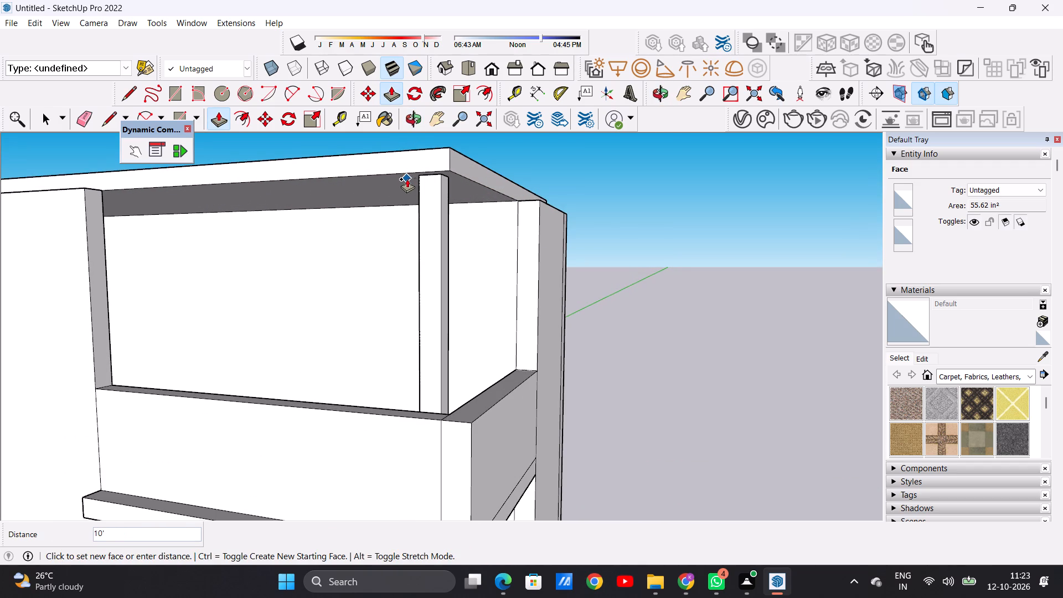
left_click(407, 179)
key("space")
Examine the front corner column and the top-floor terrace from the front, the side and above.
scroll(367, 301, "down", 4)
scroll(370, 306, "up", 1)
scroll(370, 306, "down", 8)
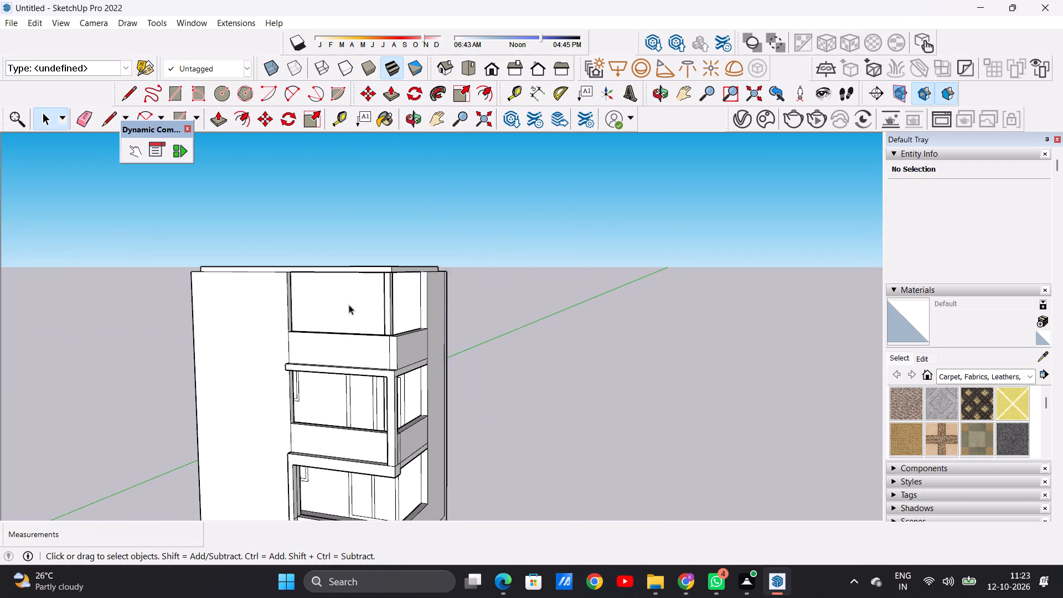
middle_click_drag(349, 305, 468, 326)
middle_click_drag(420, 364, 409, 344)
scroll(426, 365, "down", 6)
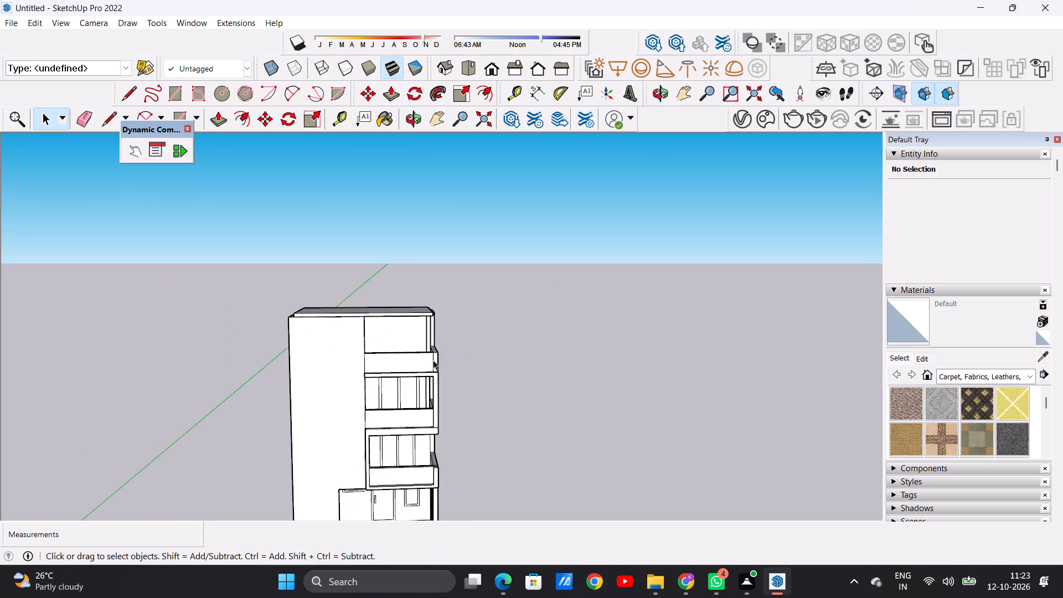
middle_click_drag(423, 339, 434, 401)
scroll(442, 368, "up", 6)
middle_click_drag(428, 358, 241, 409)
scroll(445, 297, "up", 2)
scroll(445, 297, "down", 1)
scroll(445, 297, "up", 5)
middle_click_drag(402, 316, 435, 388)
scroll(436, 363, "up", 10)
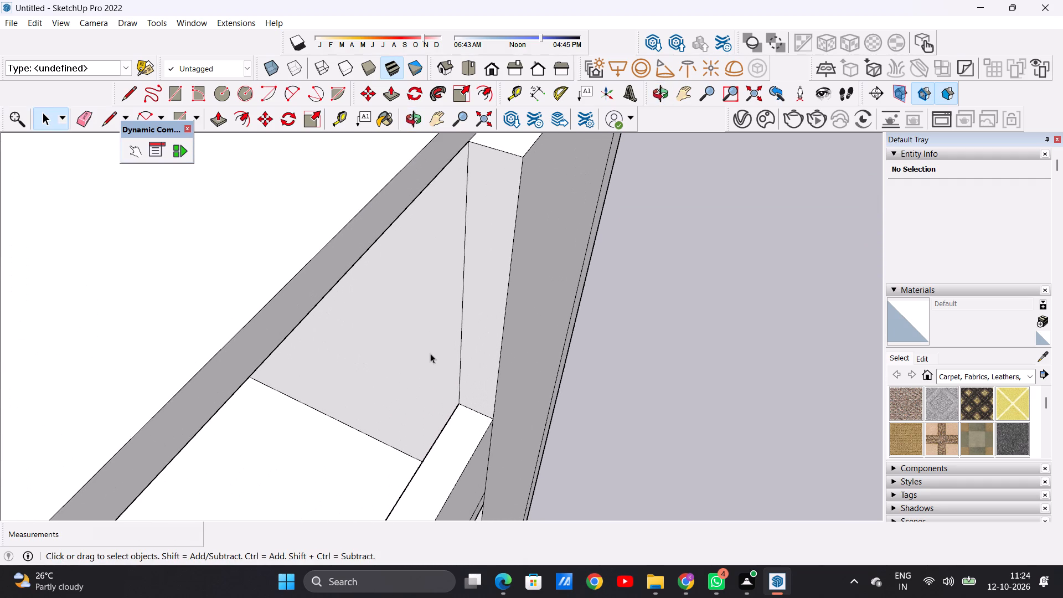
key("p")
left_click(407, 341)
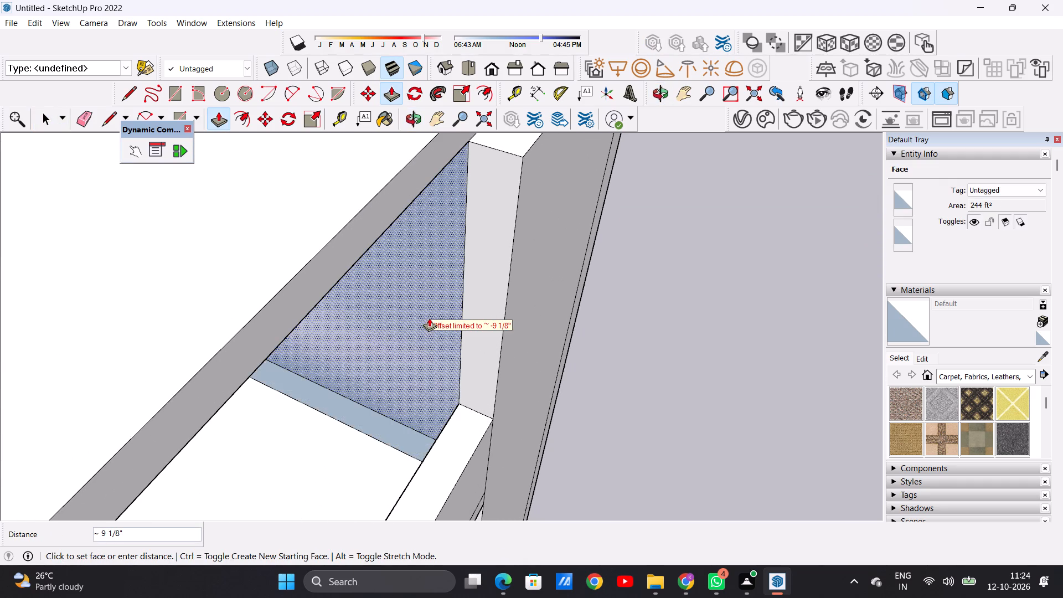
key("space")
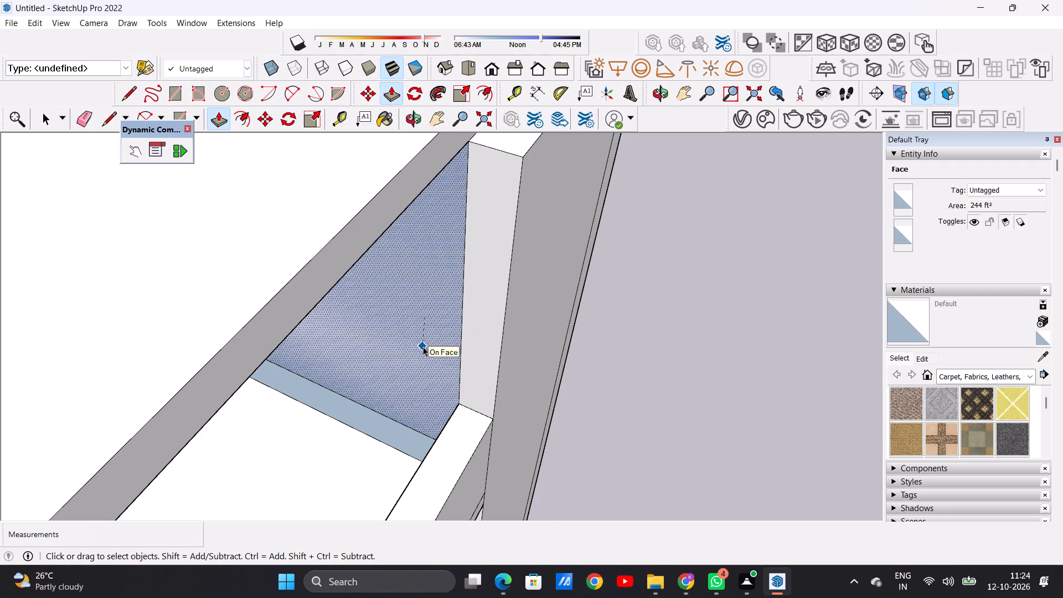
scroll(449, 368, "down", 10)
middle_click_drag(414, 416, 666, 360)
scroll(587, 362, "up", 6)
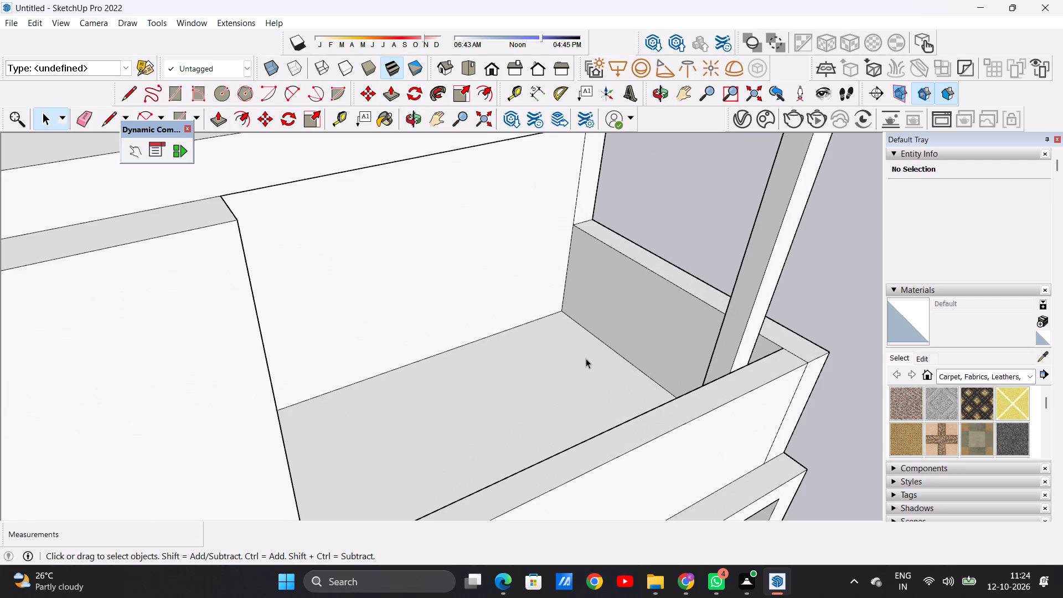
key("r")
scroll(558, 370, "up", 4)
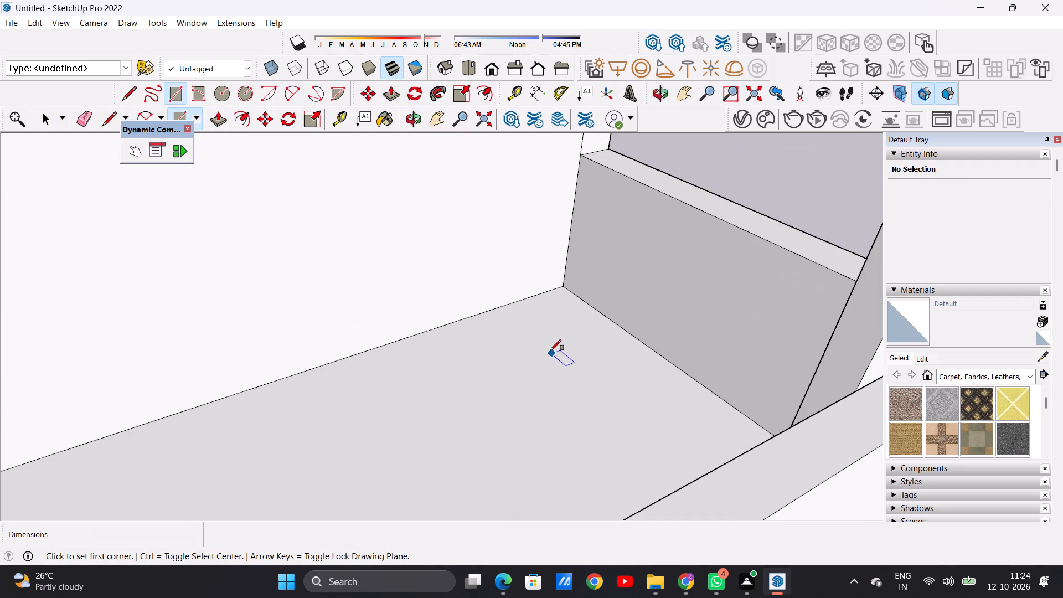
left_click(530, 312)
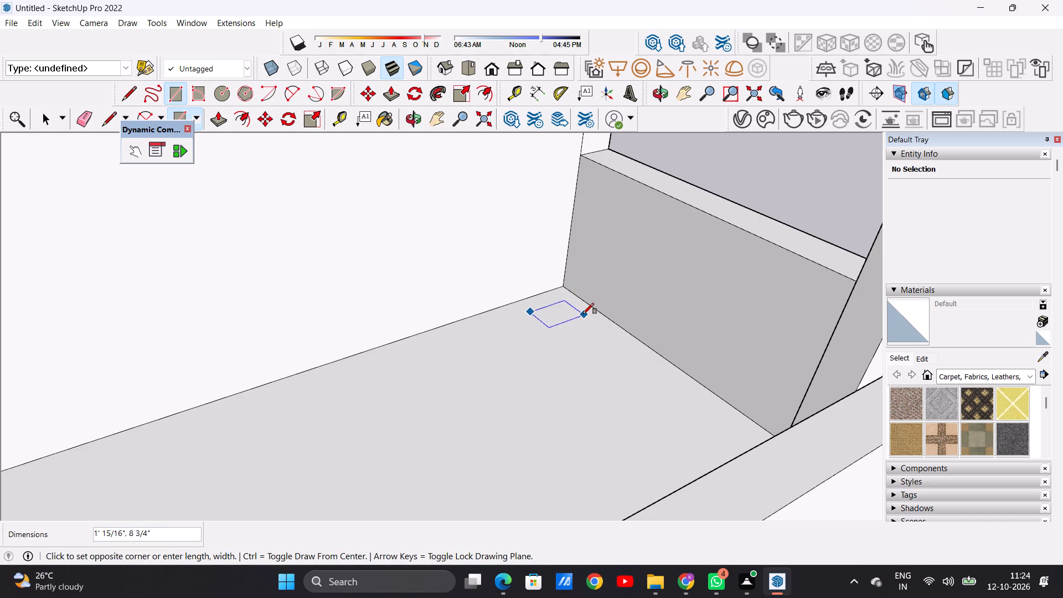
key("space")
Draw a square of about 9 1/2" on the terrace floor near the inner corner of the back wall and side parapet.
scroll(528, 359, "down", 5)
middle_click_drag(528, 373, 552, 382)
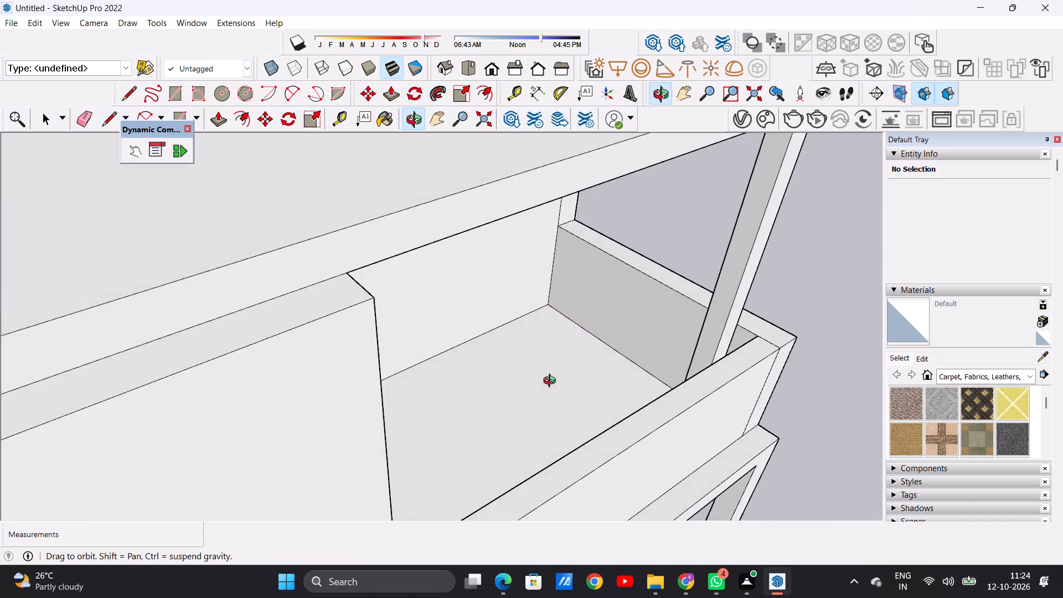
middle_click_drag(552, 382, 580, 399)
scroll(580, 338, "up", 7)
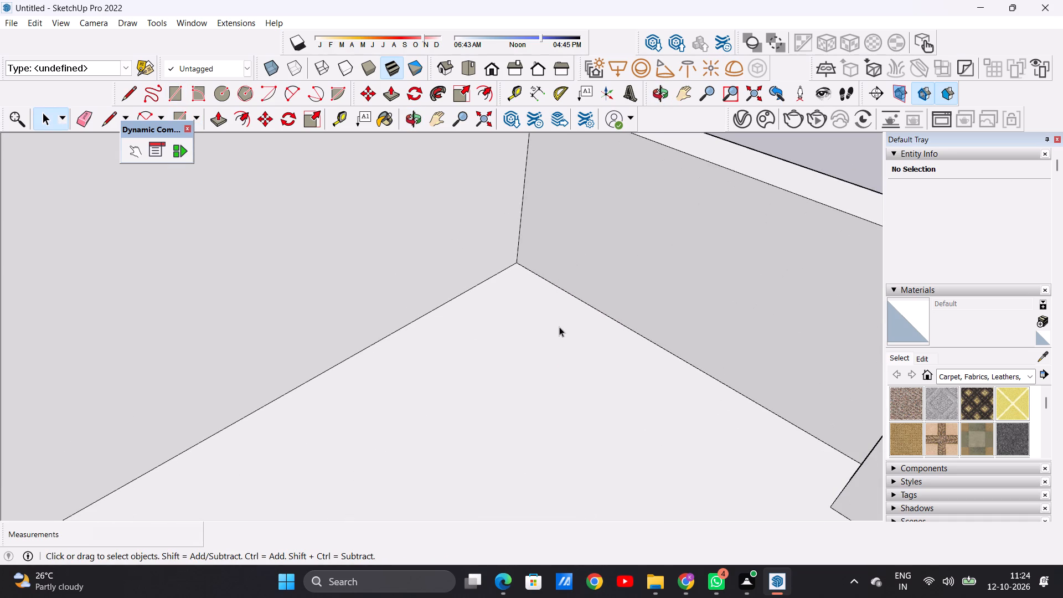
key("r")
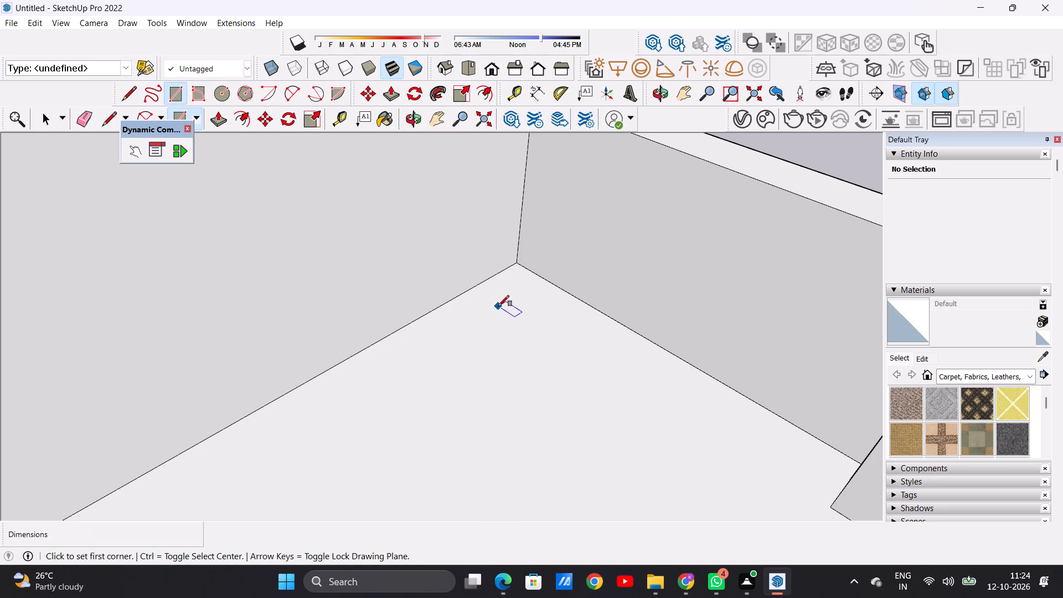
left_click(498, 306)
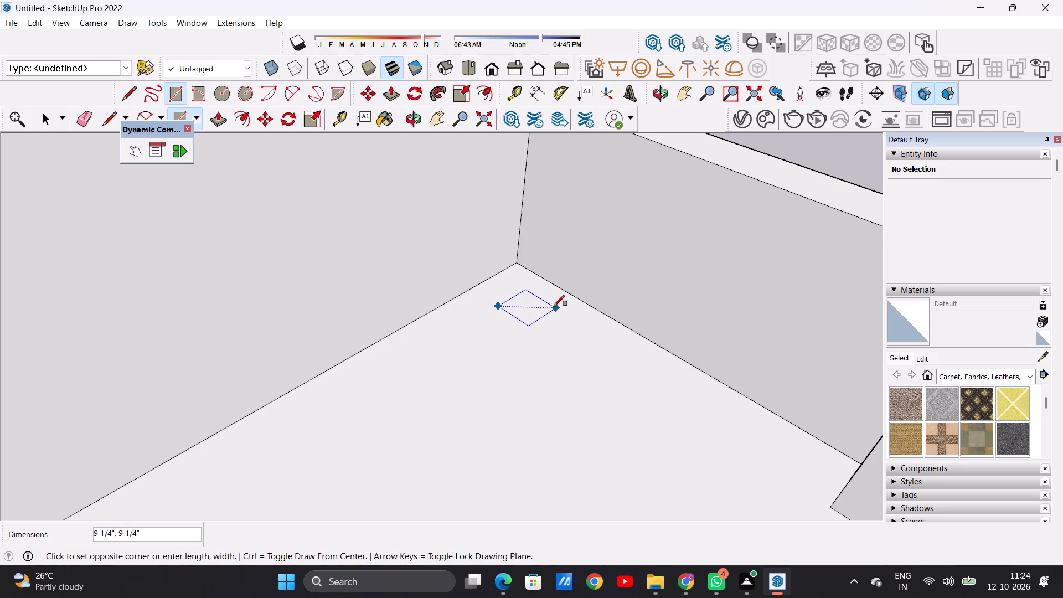
left_click(554, 306)
key("space")
Push/Pull the inner-corner square up 10' to the roof slab, forming a second terrace column.
scroll(432, 396, "down", 18)
middle_click_drag(518, 409, 242, 348)
scroll(429, 328, "up", 7)
middle_click_drag(410, 355, 440, 429)
scroll(445, 441, "up", 1)
scroll(445, 442, "down", 1)
scroll(446, 442, "up", 3)
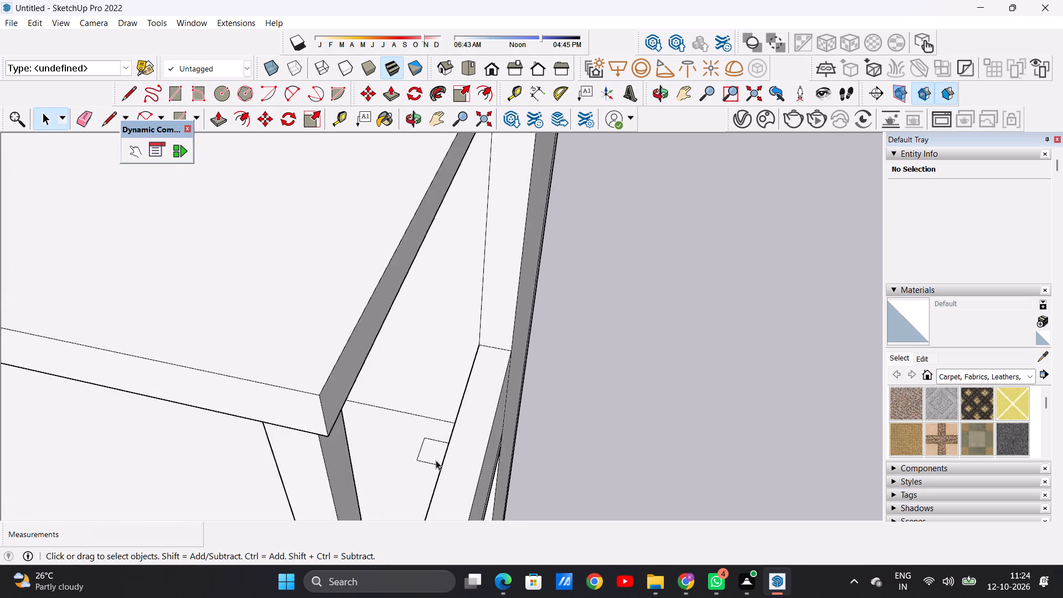
scroll(436, 460, "up", 7)
key("p")
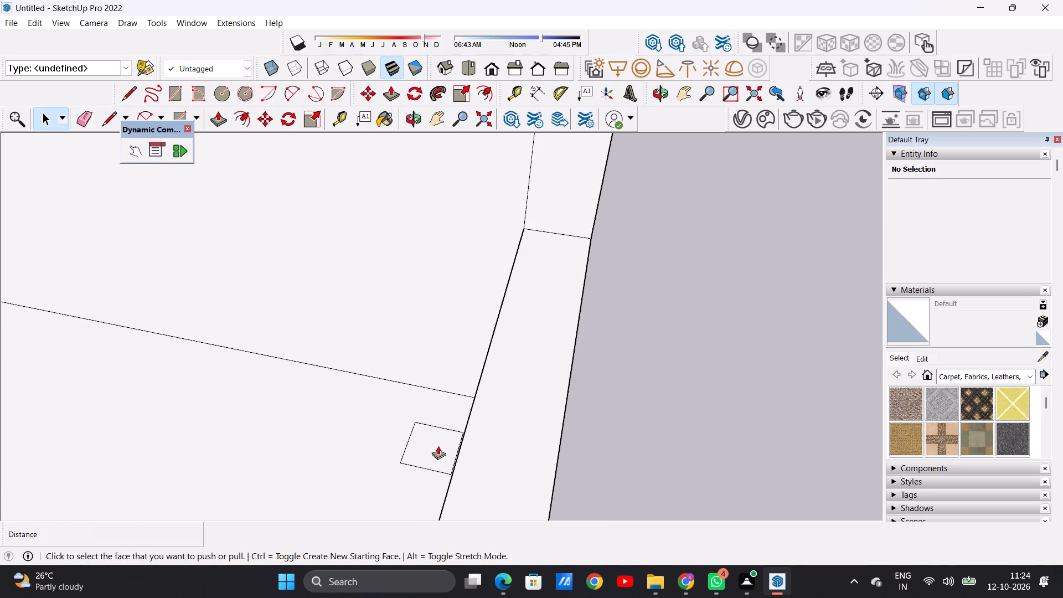
left_click(438, 446)
scroll(431, 395, "down", 3)
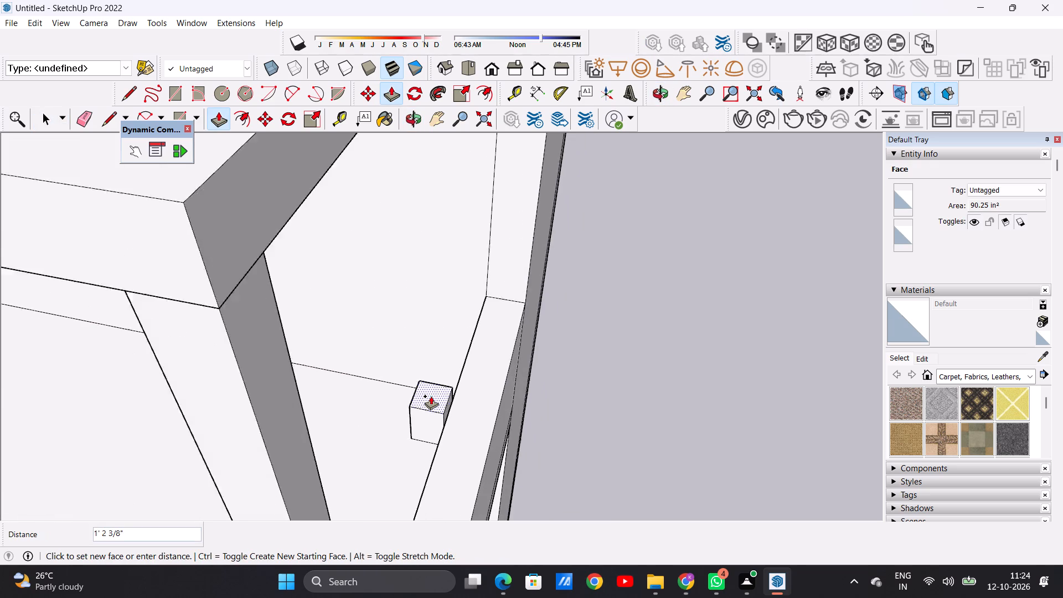
scroll(431, 396, "down", 9)
middle_click_drag(445, 346, 348, 272)
scroll(350, 277, "down", 6)
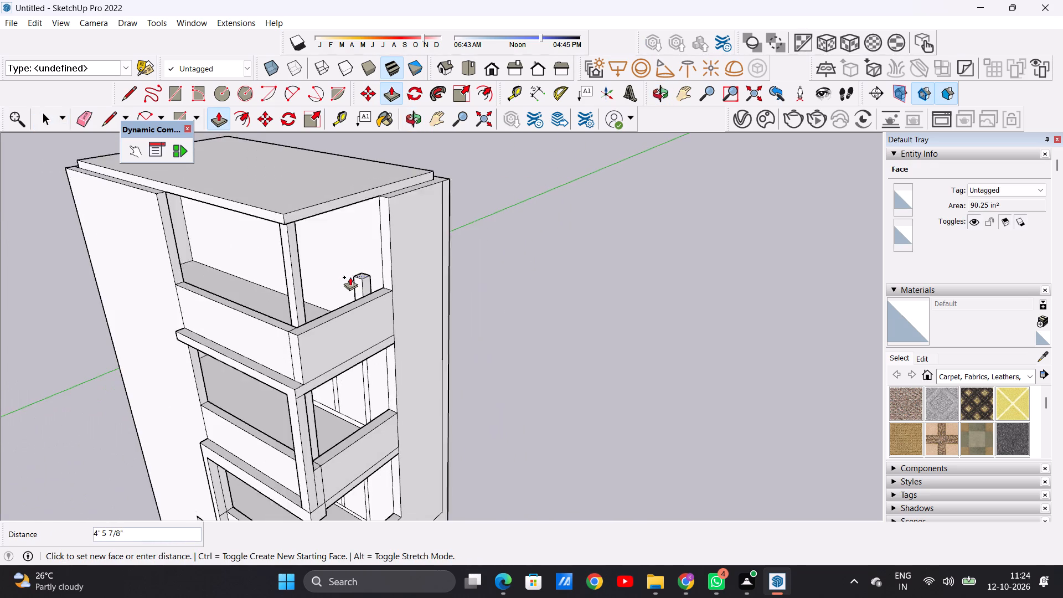
scroll(355, 219, "up", 11)
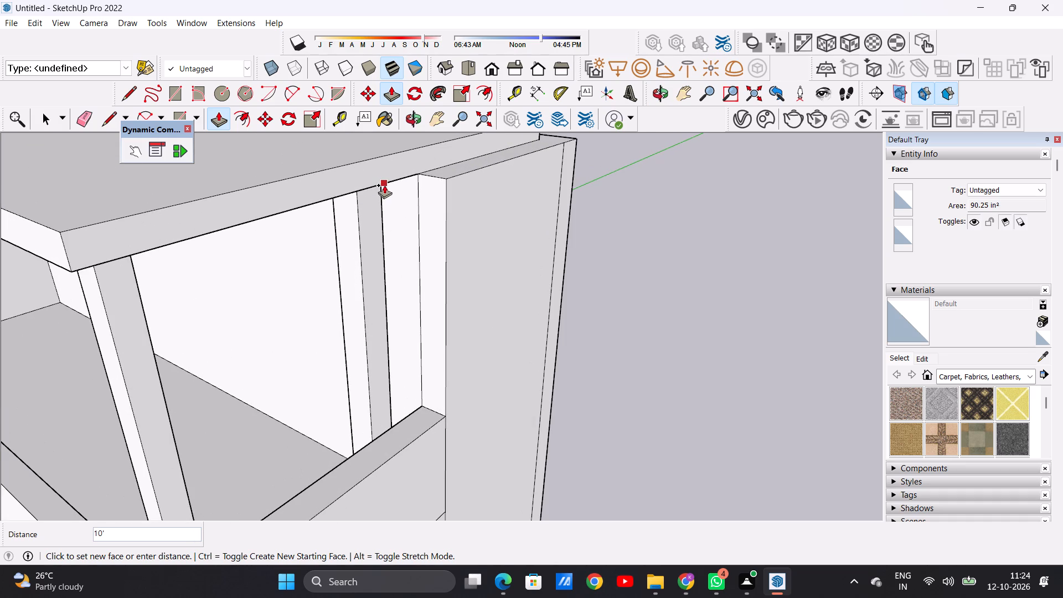
left_click(384, 185)
key("space")
Examine both terrace columns beneath the roof slab and compare them with the balconies below in front view.
middle_click_drag(383, 244, 516, 173)
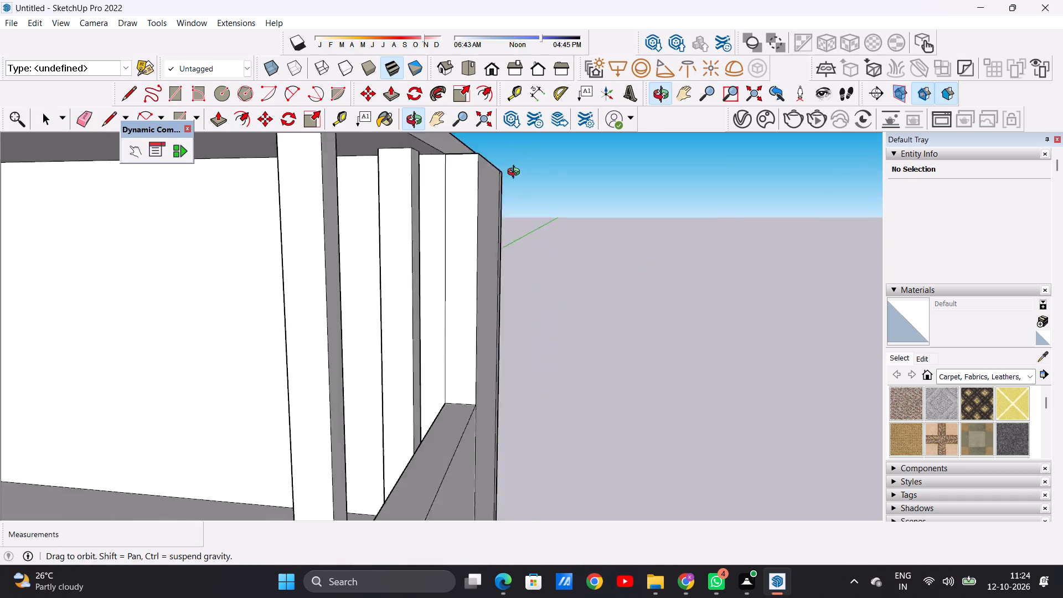
middle_click_drag(516, 173, 530, 187)
scroll(458, 283, "down", 10)
middle_click_drag(362, 312, 487, 337)
middle_click_drag(441, 354, 300, 350)
scroll(379, 352, "down", 7)
middle_click_drag(399, 355, 467, 274)
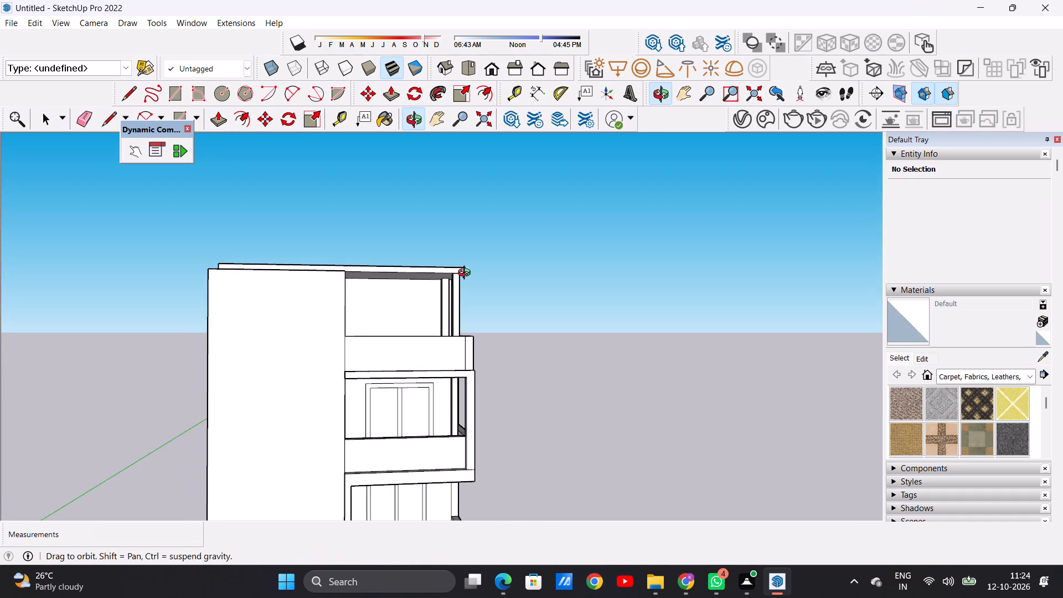
middle_click_drag(467, 274, 456, 301)
scroll(429, 389, "down", 8)
middle_click_drag(405, 409, 393, 397)
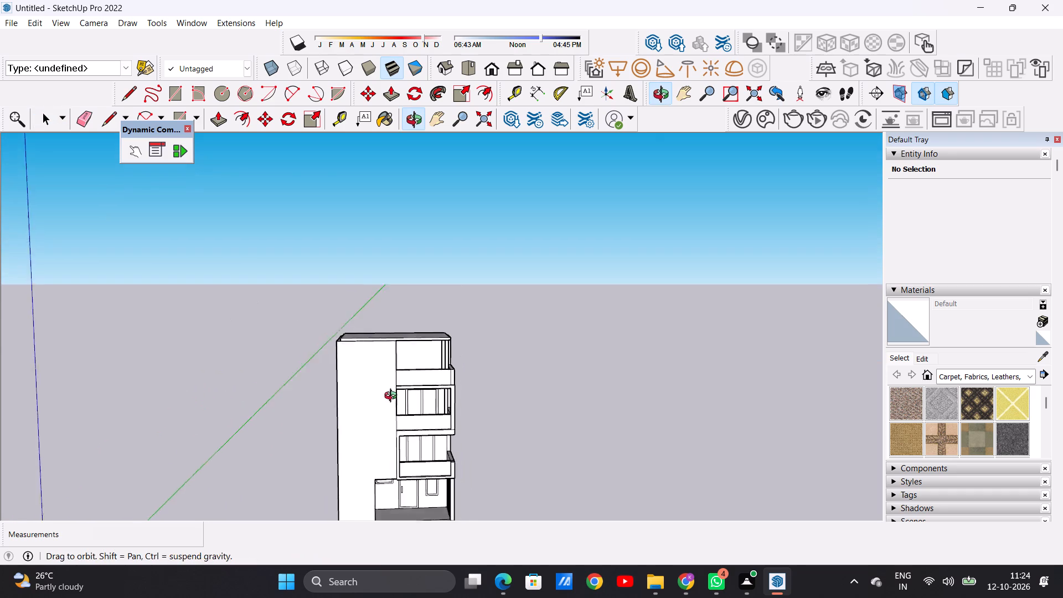
middle_click_drag(393, 397, 381, 376)
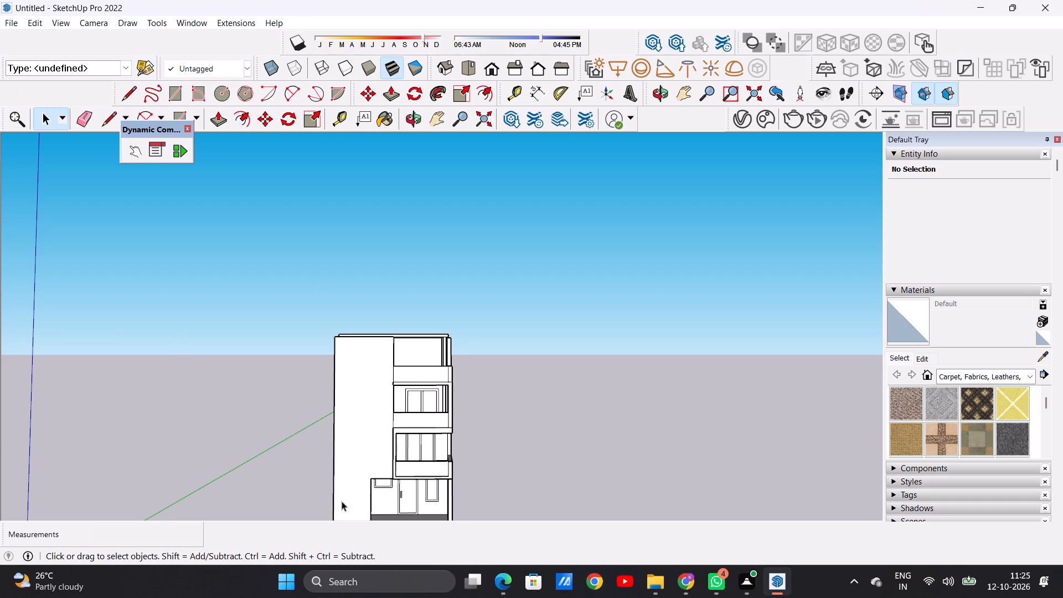
Examine the whole building's proportions from a distance and from below, including the top terrace's front and side.
scroll(391, 404, "down", 9)
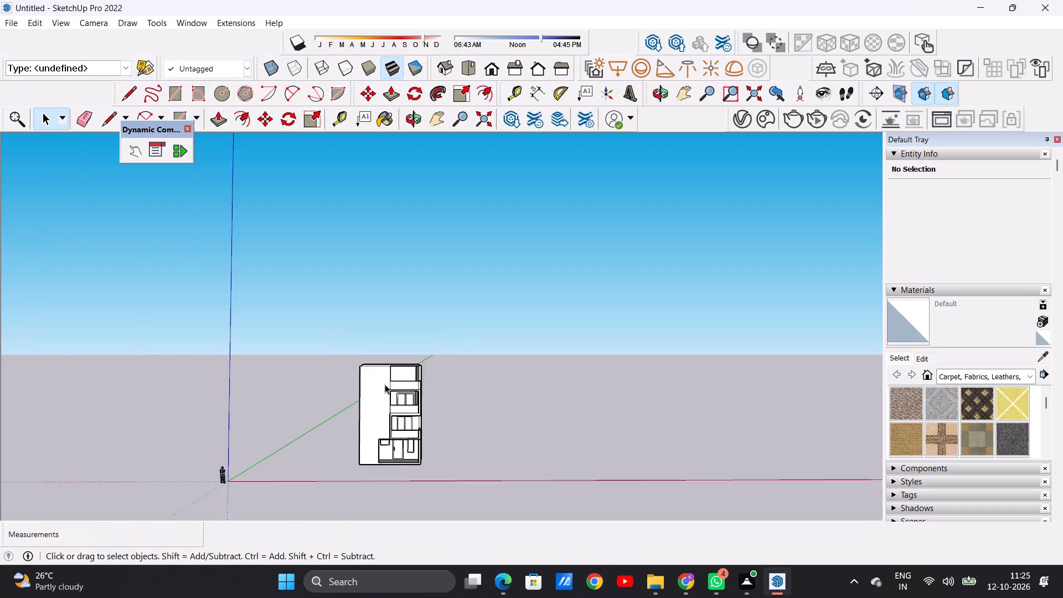
scroll(385, 384, "down", 3)
scroll(391, 413, "up", 8)
middle_click_drag(385, 430, 424, 353)
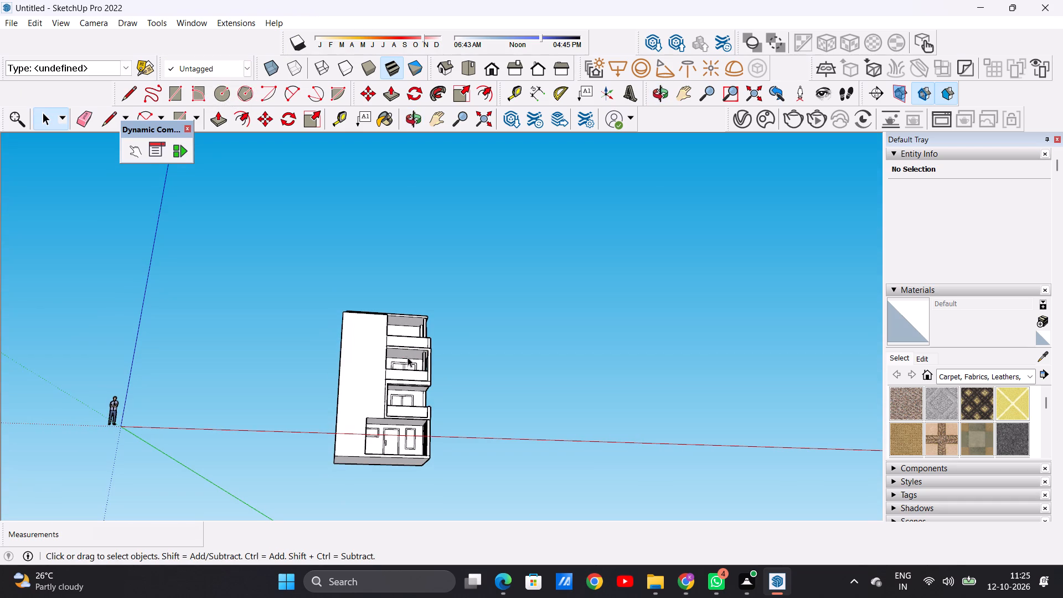
scroll(375, 363, "down", 7)
middle_click_drag(375, 378, 344, 528)
scroll(402, 378, "up", 7)
middle_click_drag(369, 375, 359, 336)
scroll(422, 288, "up", 5)
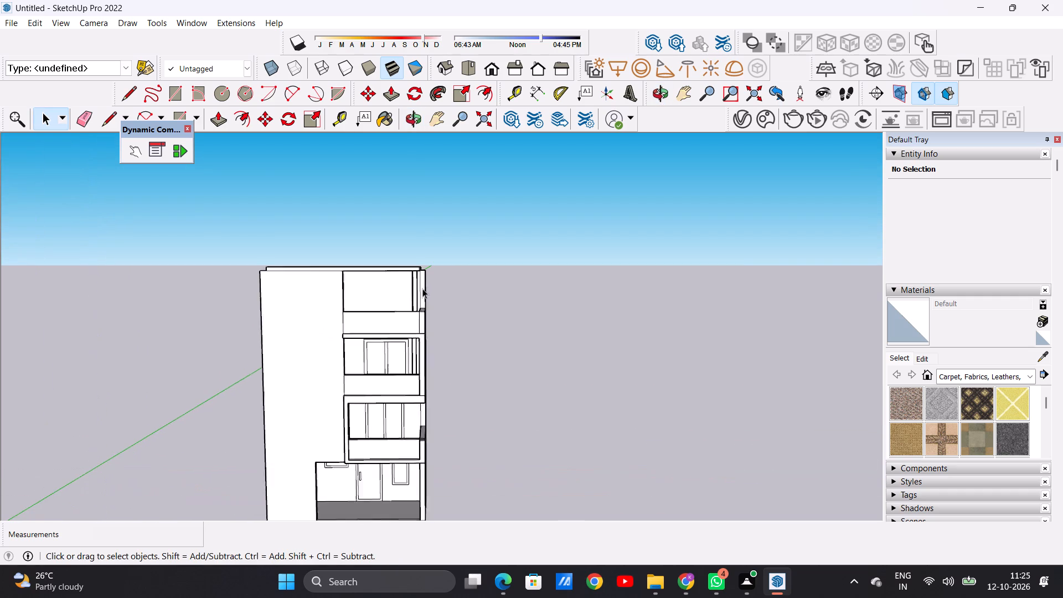
scroll(422, 288, "up", 2)
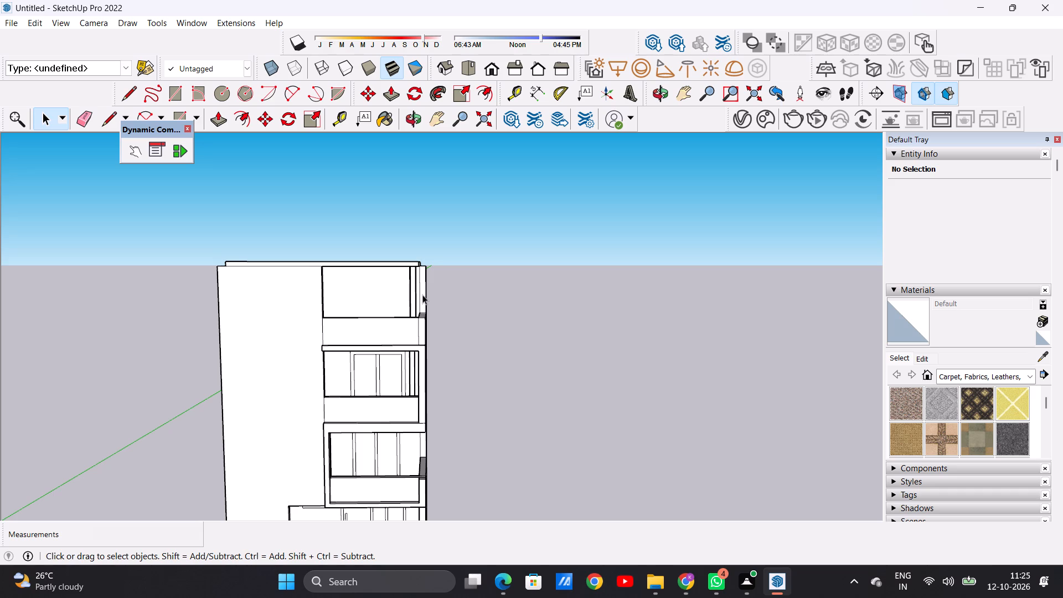
scroll(370, 317, "up", 2)
scroll(370, 317, "down", 1)
scroll(370, 317, "up", 4)
middle_click_drag(486, 301, 192, 320)
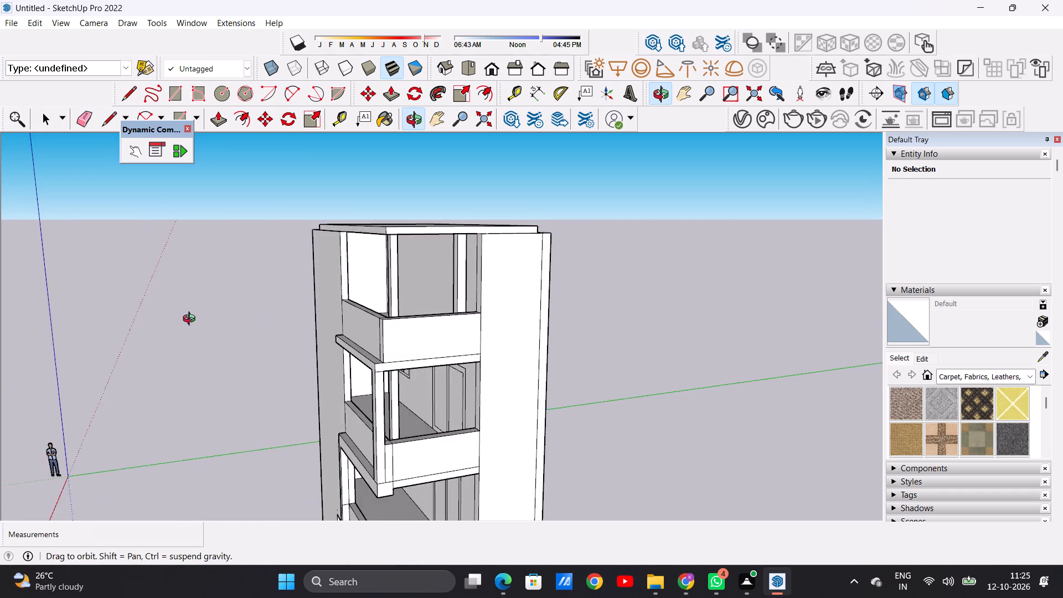
Examine the building's front and balcony corner from a distance, from the front and from below.
middle_click_drag(192, 320, 364, 349)
scroll(453, 301, "down", 13)
middle_click_drag(417, 349, 543, 334)
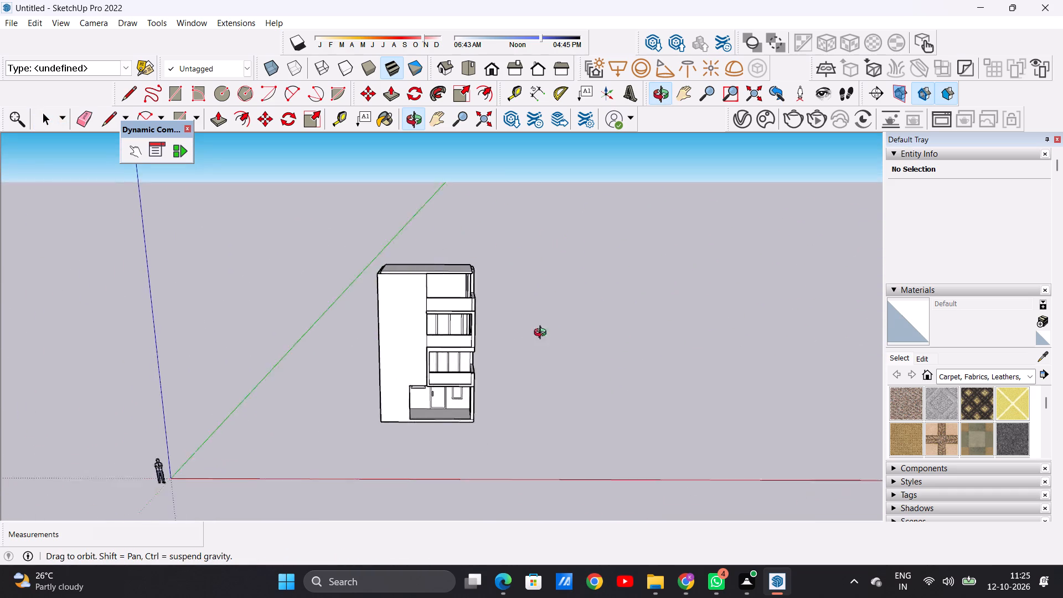
middle_click_drag(543, 334, 524, 312)
scroll(429, 323, "up", 7)
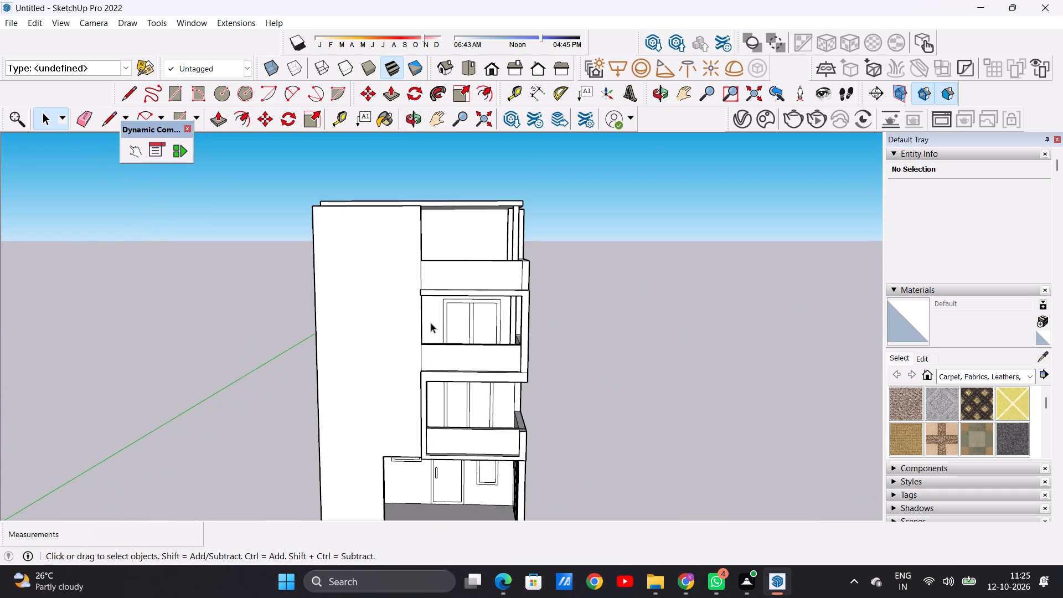
middle_click_drag(481, 335, 373, 339)
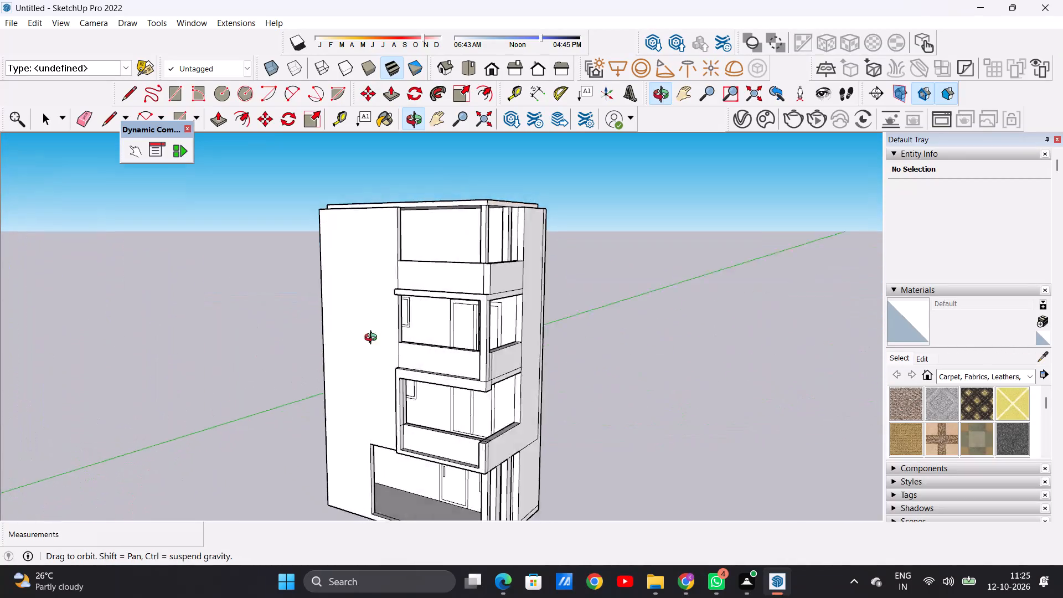
middle_click_drag(373, 339, 488, 357)
scroll(496, 360, "down", 3)
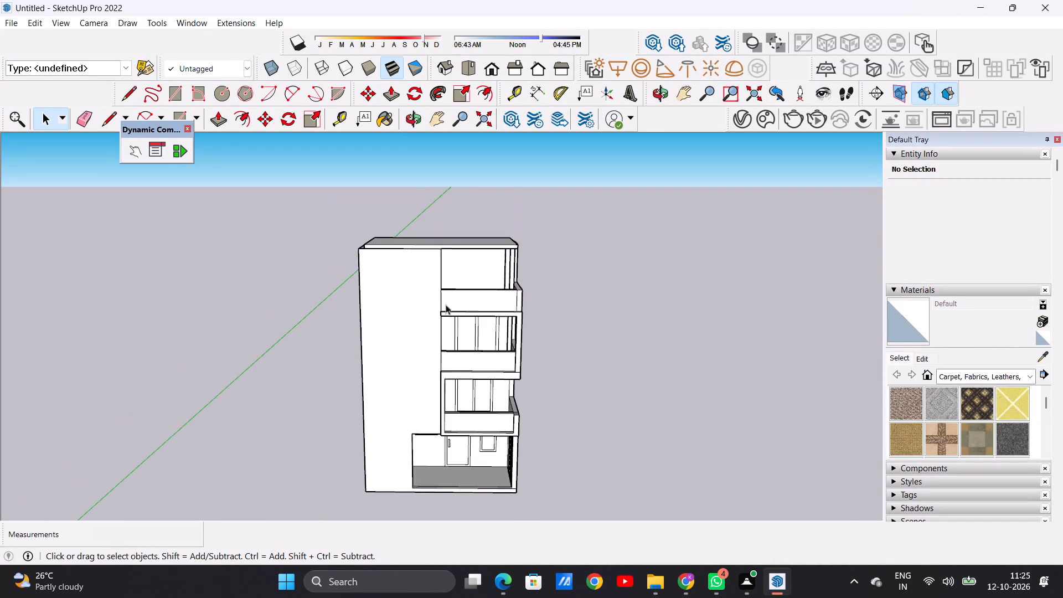
scroll(443, 263, "up", 2)
middle_click_drag(458, 276, 399, 167)
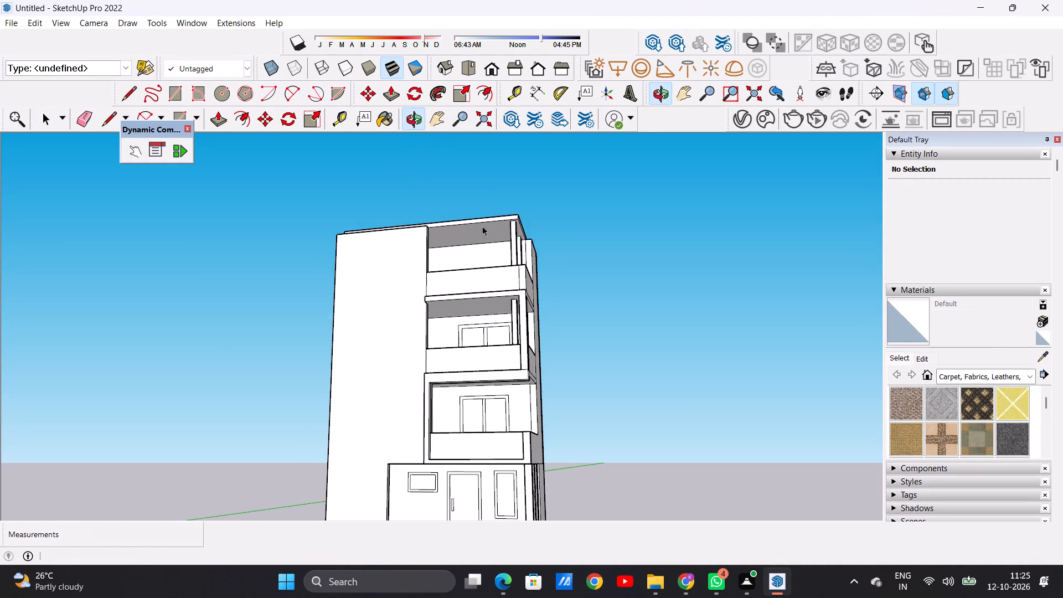
Examine the top terrace's columns, back wall and roof slab underside from the front, the corner and below.
scroll(470, 246, "up", 10)
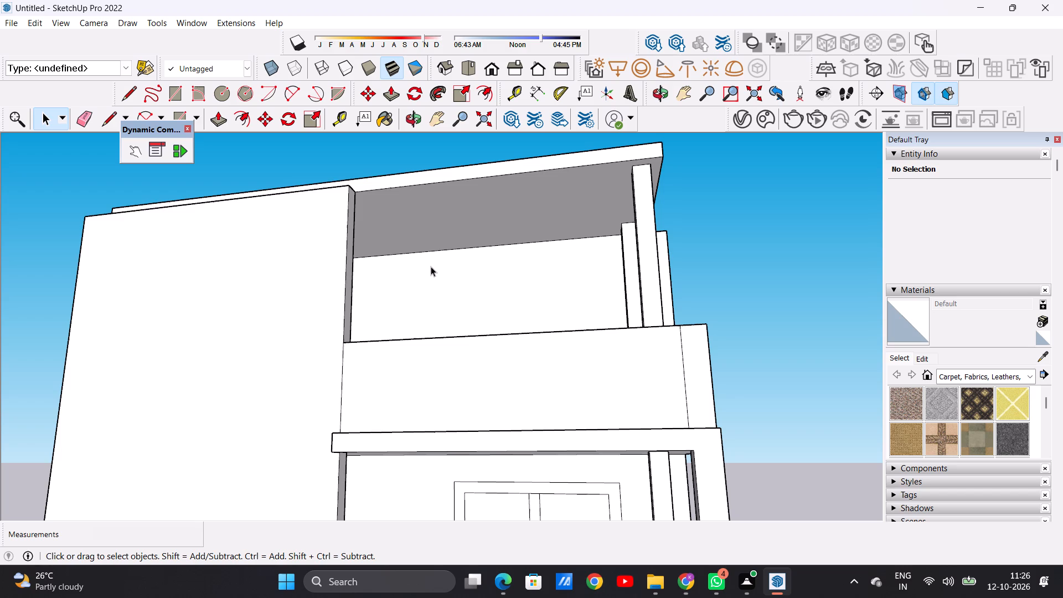
scroll(423, 251, "down", 5)
middle_click_drag(462, 230, 479, 378)
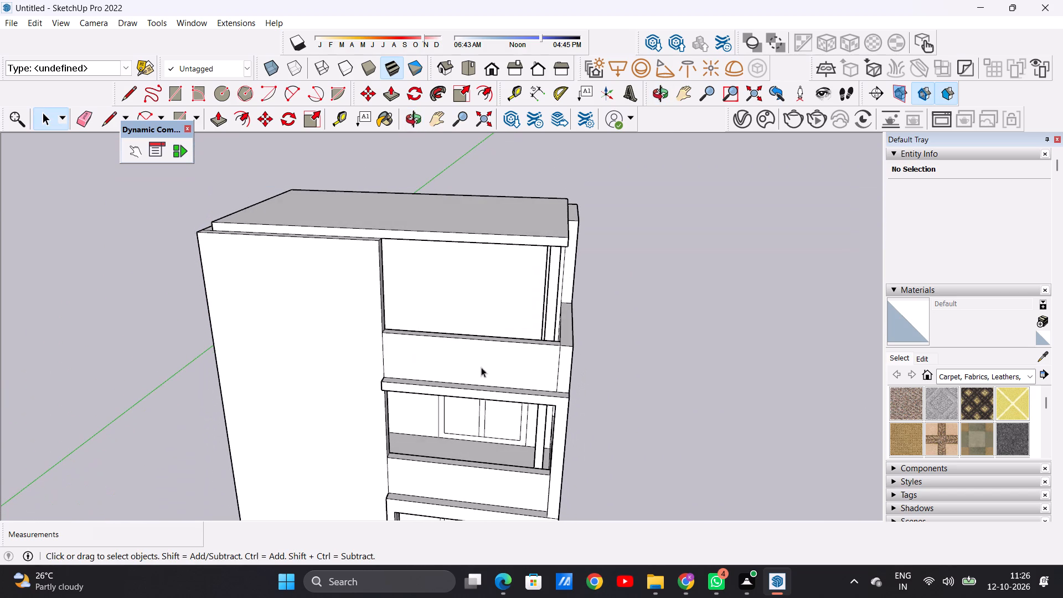
scroll(523, 285, "up", 10)
middle_click_drag(533, 305, 390, 246)
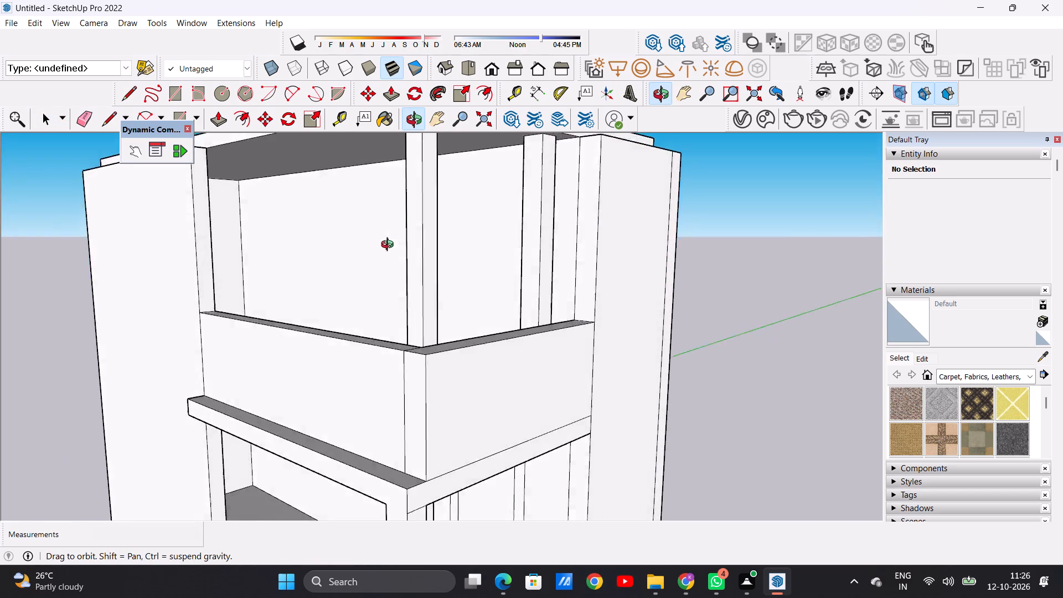
middle_click_drag(390, 246, 390, 280)
scroll(413, 271, "down", 4)
middle_click_drag(468, 290, 622, 208)
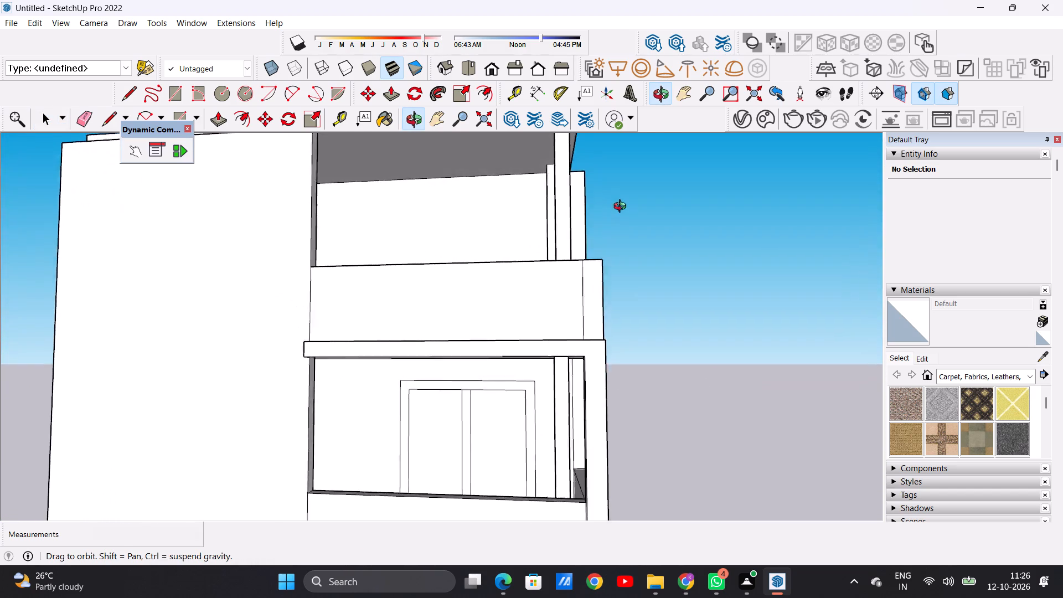
middle_click_drag(622, 208, 678, 230)
scroll(500, 227, "up", 1)
scroll(456, 257, "down", 3)
middle_click_drag(462, 257, 462, 240)
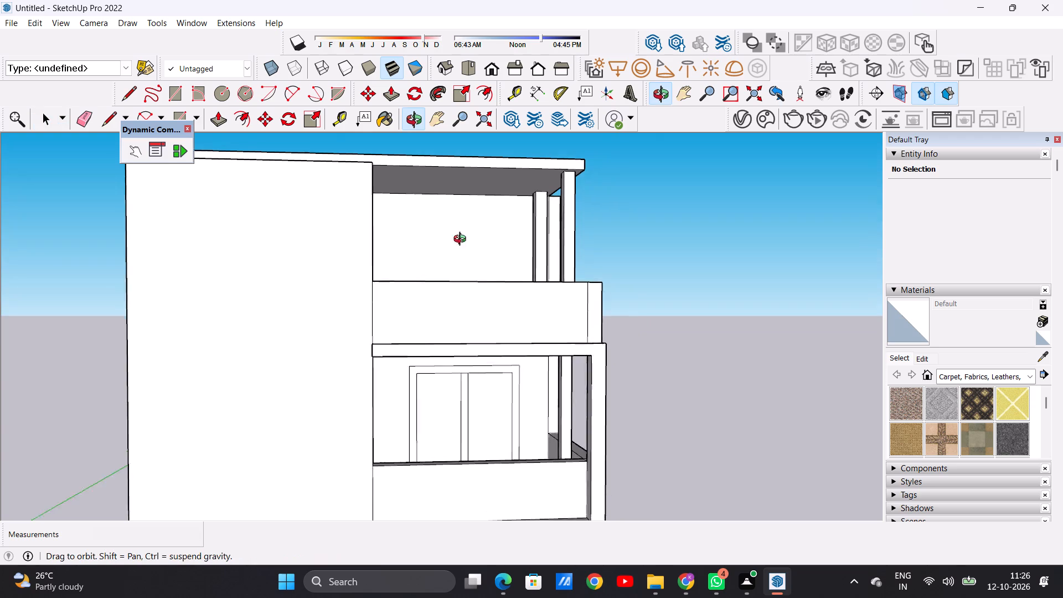
middle_click_drag(462, 240, 456, 194)
scroll(522, 197, "up", 12)
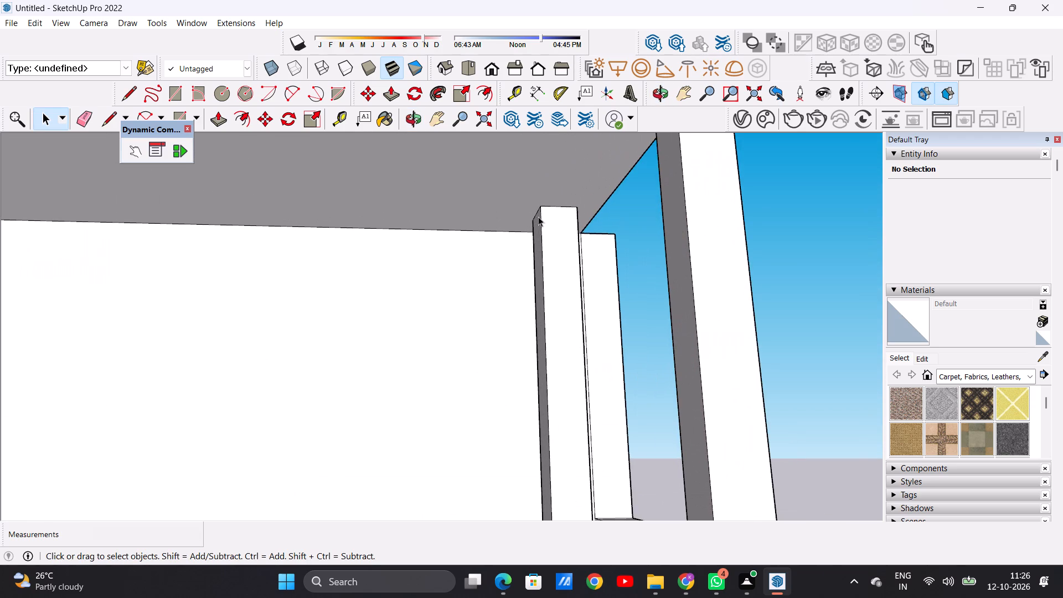
scroll(535, 254, "down", 11)
middle_click_drag(545, 261, 471, 364)
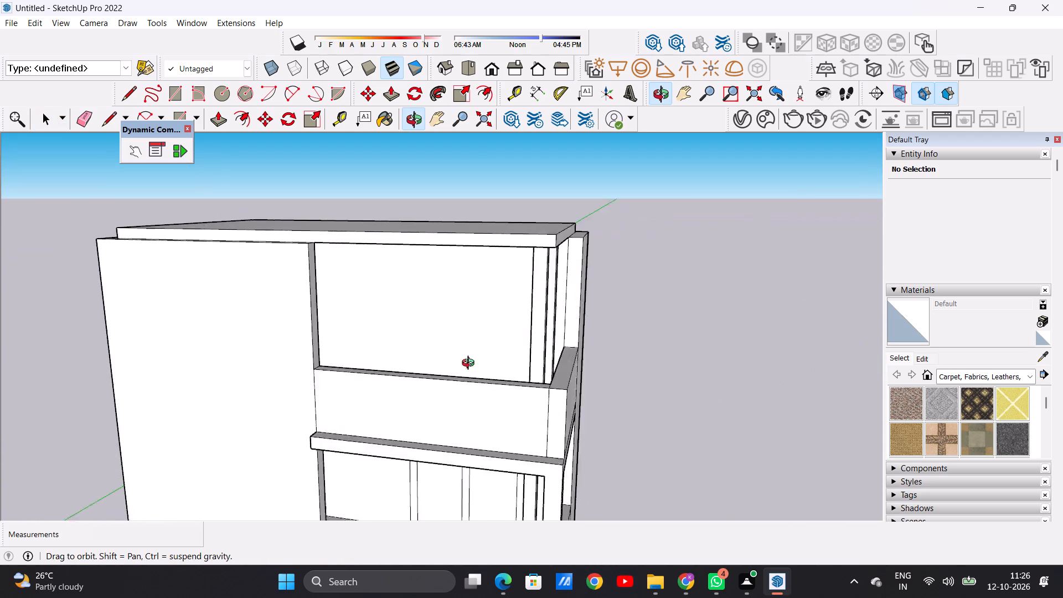
middle_click_drag(471, 364, 522, 258)
scroll(472, 262, "up", 6)
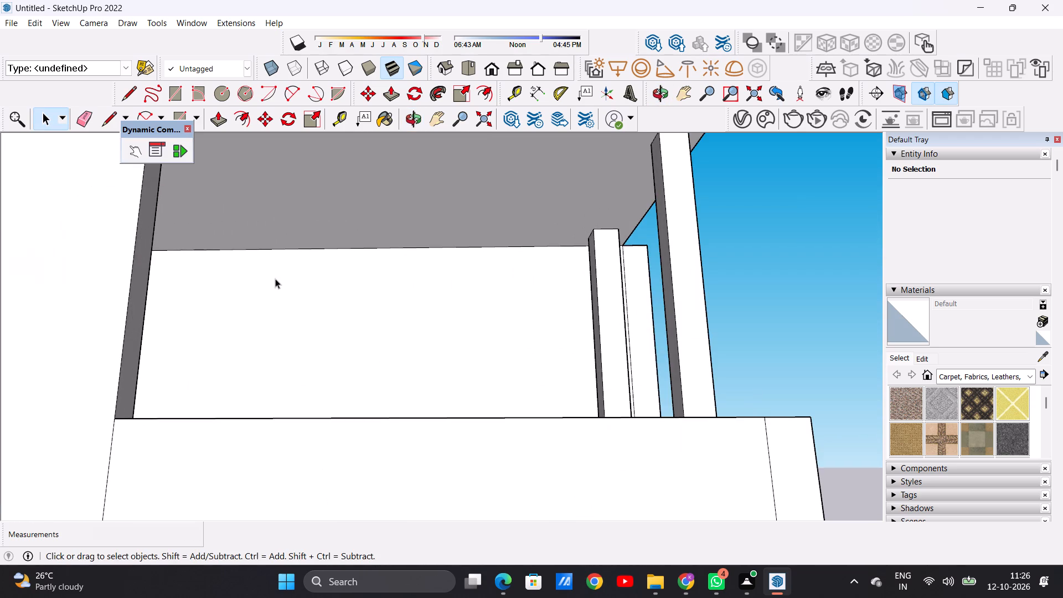
scroll(283, 305, "down", 10)
middle_click_drag(343, 291, 285, 356)
scroll(262, 293, "up", 3)
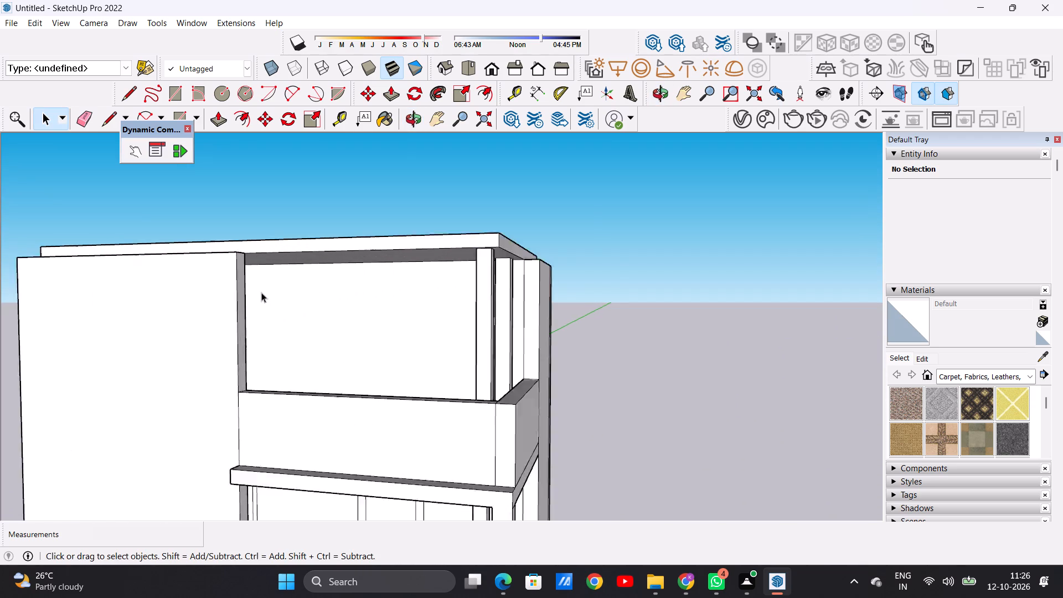
scroll(261, 292, "up", 3)
scroll(381, 322, "down", 5)
Push/Pull the inner face of the front wall beside the top terrace about 7' 10 11/16" to the back wall, closing the recess.
middle_click_drag(434, 334, 364, 338)
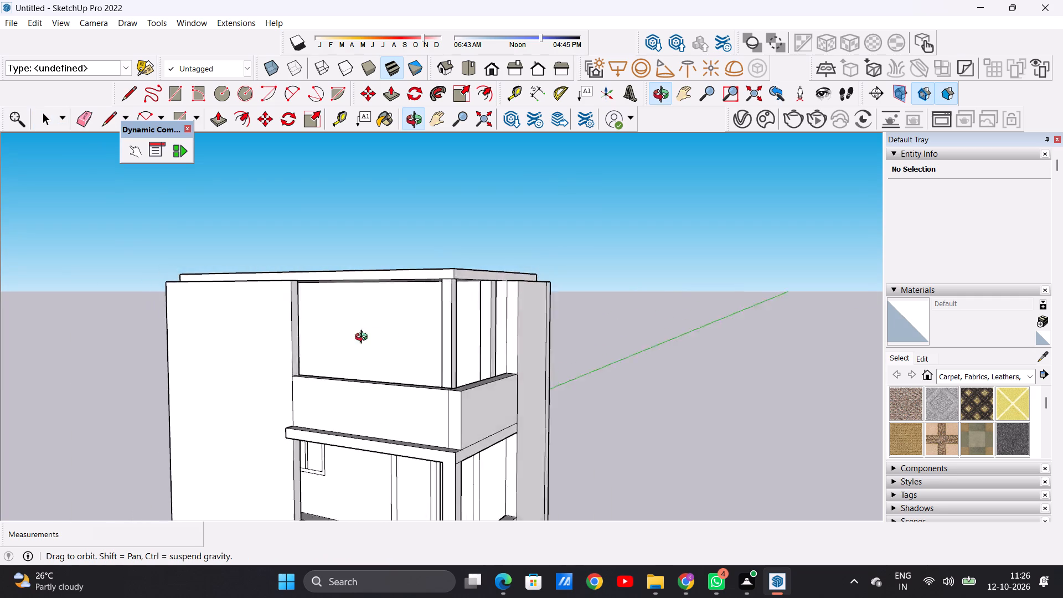
middle_click_drag(364, 338, 106, 348)
scroll(387, 311, "up", 7)
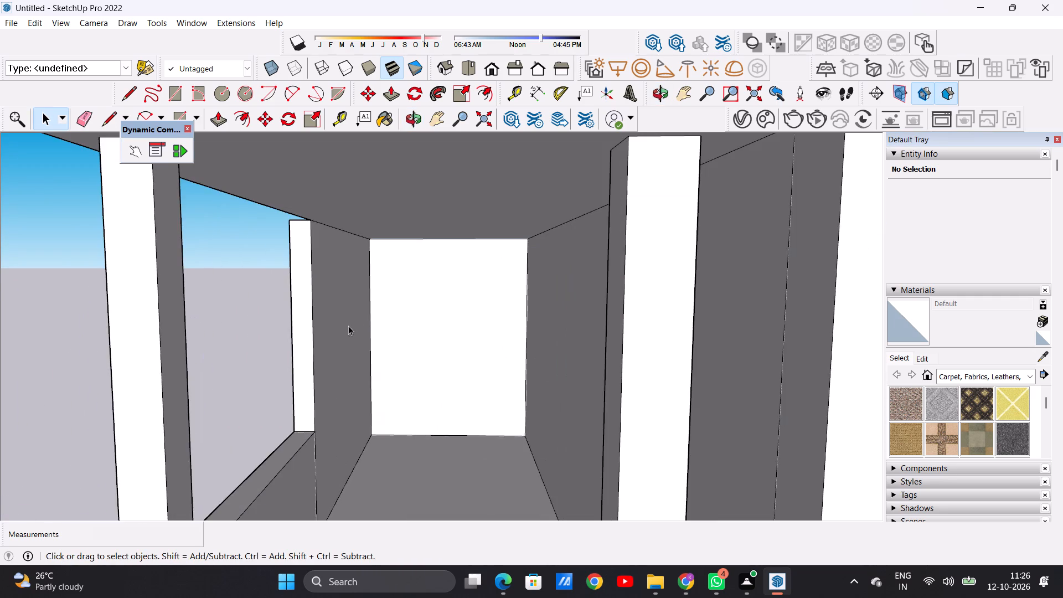
middle_click_drag(348, 331, 362, 321)
scroll(352, 322, "up", 1)
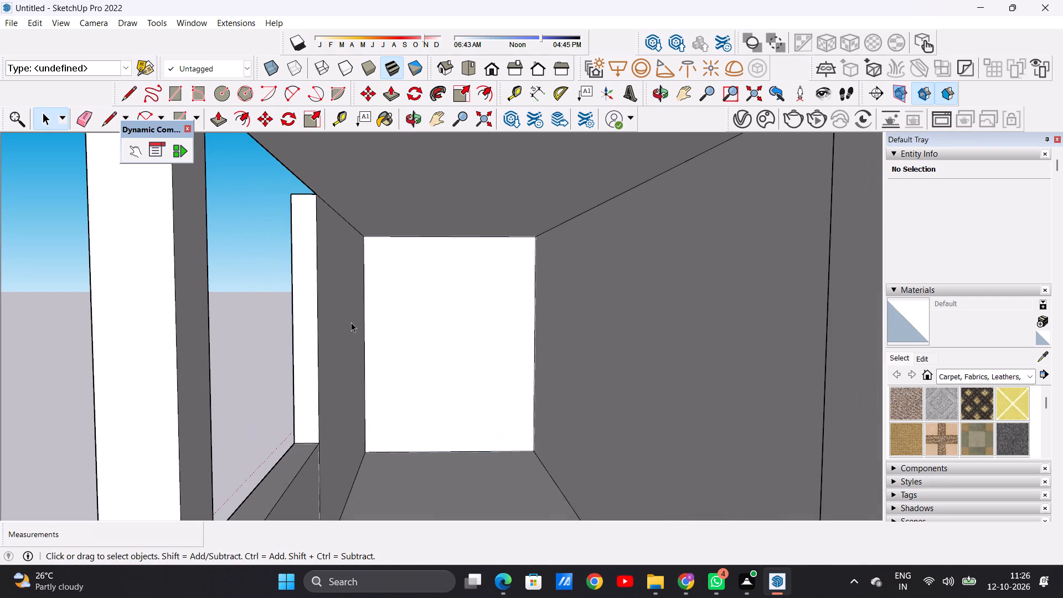
key("p")
left_click(327, 320)
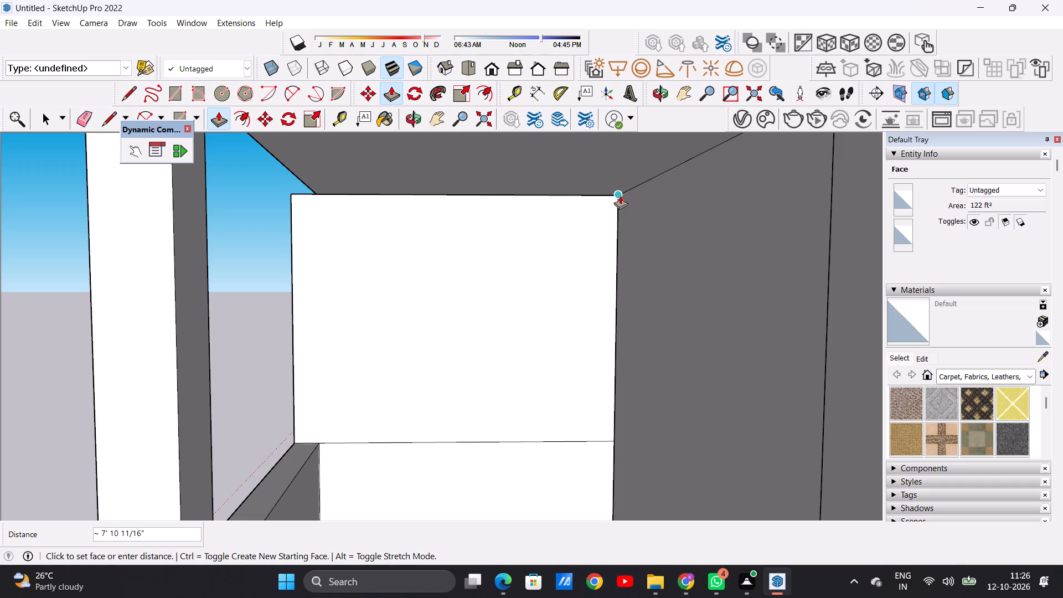
left_click(626, 186)
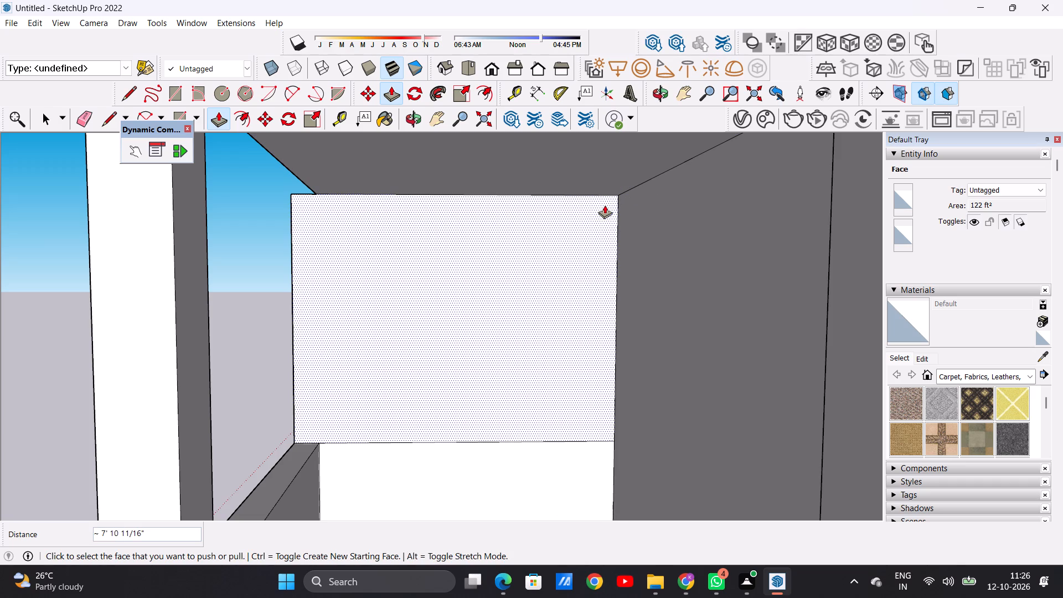
key("space")
Erase the leftover horizontal edge at parapet height on the new wall closing the top terrace.
scroll(343, 357, "down", 12)
middle_click_drag(298, 381, 704, 406)
scroll(356, 403, "down", 6)
middle_click_drag(360, 458, 347, 415)
scroll(346, 414, "down", 3)
middle_click_drag(409, 414, 127, 438)
scroll(434, 384, "up", 1)
scroll(434, 384, "down", 1)
scroll(434, 384, "up", 7)
scroll(385, 384, "down", 1)
scroll(385, 384, "up", 11)
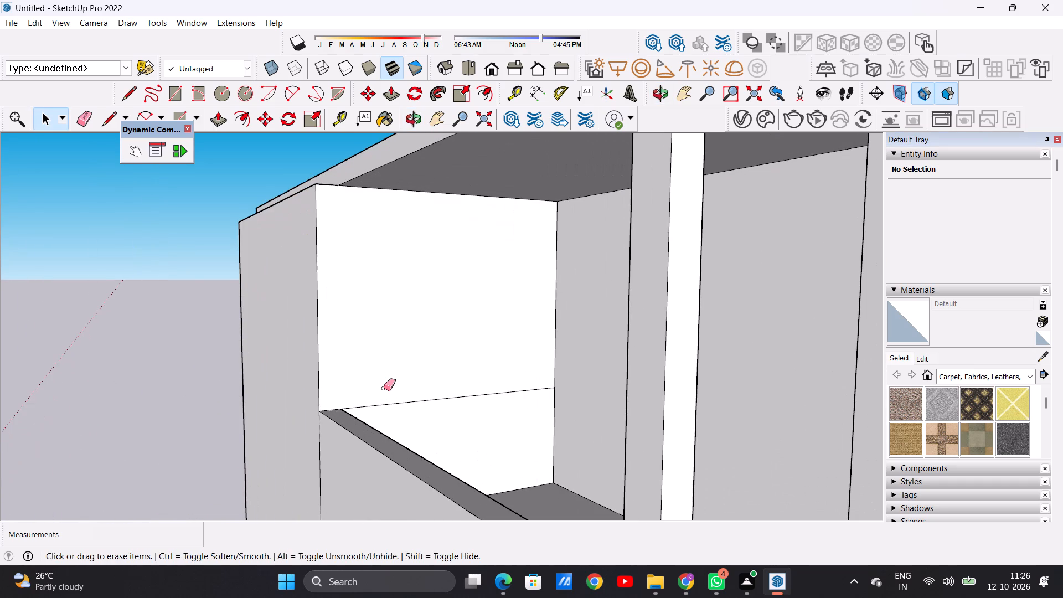
key("e")
scroll(382, 422, "up", 4)
left_click_drag(386, 389, 386, 396)
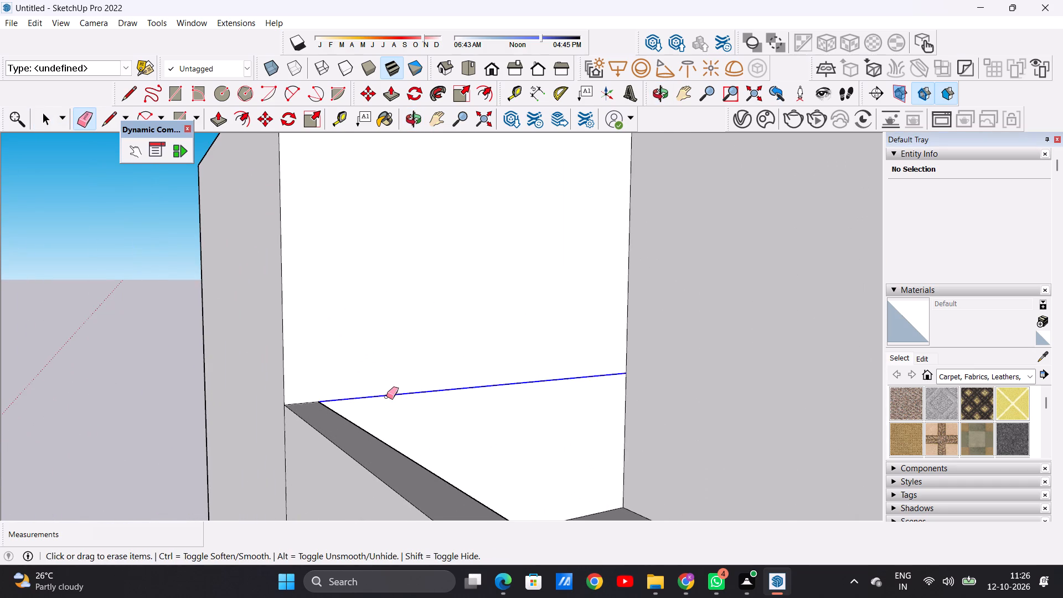
scroll(377, 399, "down", 8)
key("space")
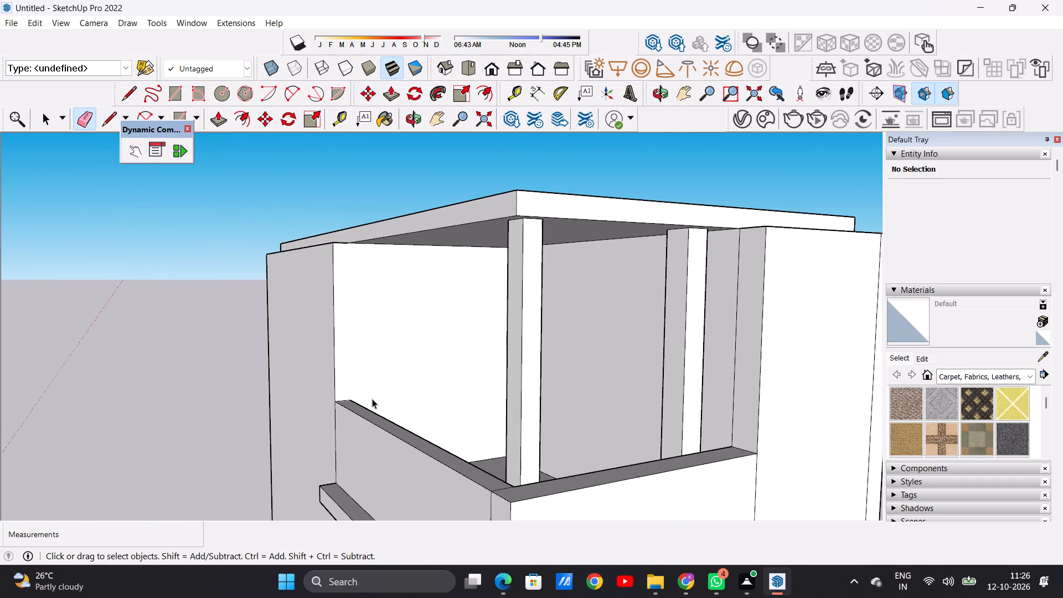
Examine the whole front elevation and roof with the top terrace recess closed.
scroll(338, 399, "down", 20)
scroll(338, 399, "down", 1)
middle_click_drag(301, 426, 544, 416)
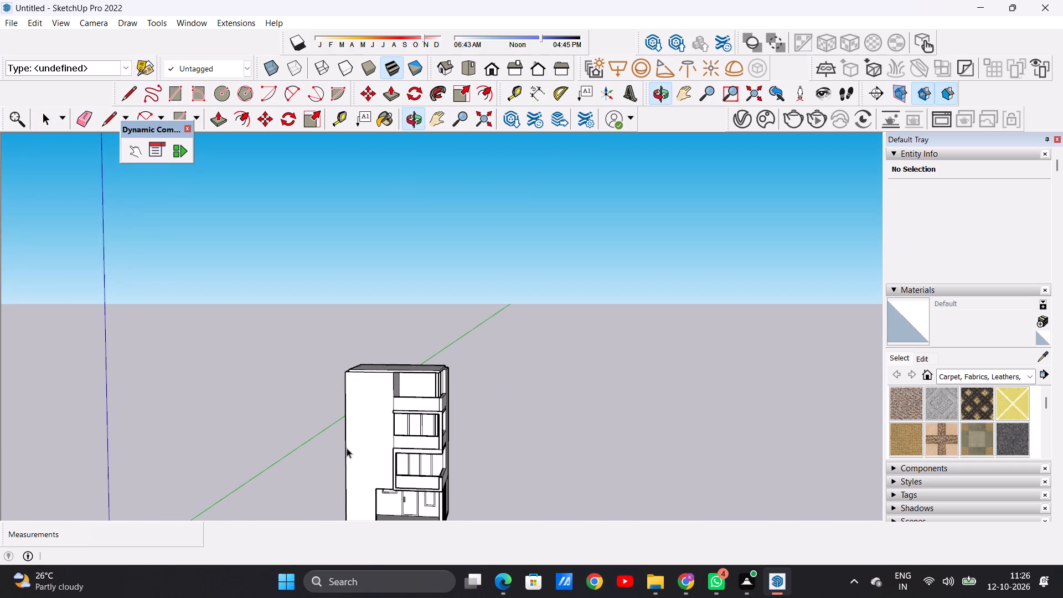
scroll(367, 448, "down", 5)
middle_click_drag(385, 478, 404, 438)
scroll(380, 414, "up", 6)
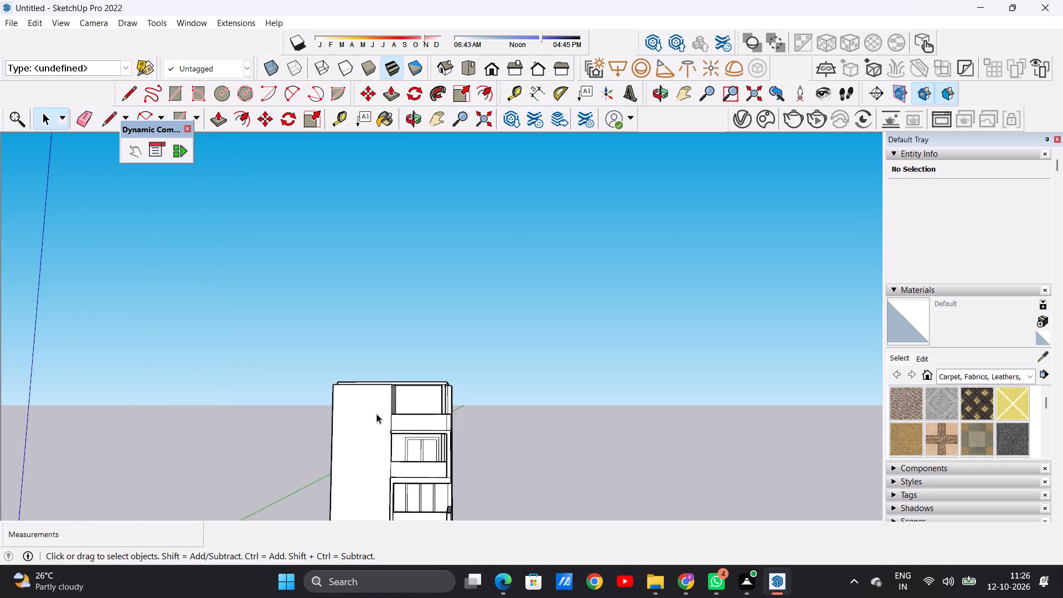
middle_click_drag(411, 430, 444, 438)
scroll(367, 397, "up", 9)
middle_click_drag(405, 401, 357, 483)
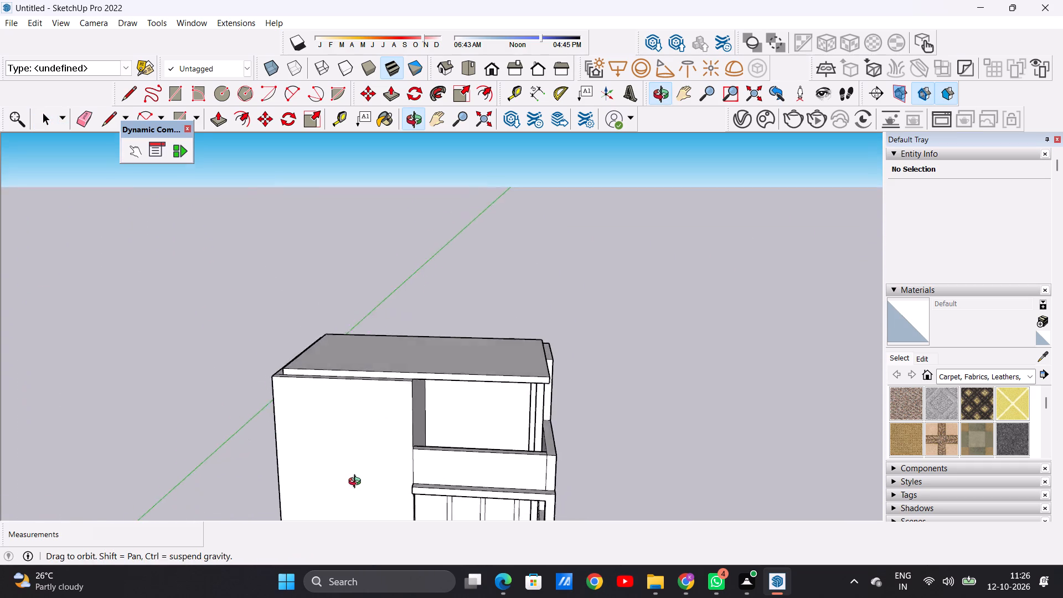
middle_click_drag(357, 483, 394, 324)
Examine the roof slab underside, side wall and columns of the top terrace from below.
scroll(465, 351, "up", 3)
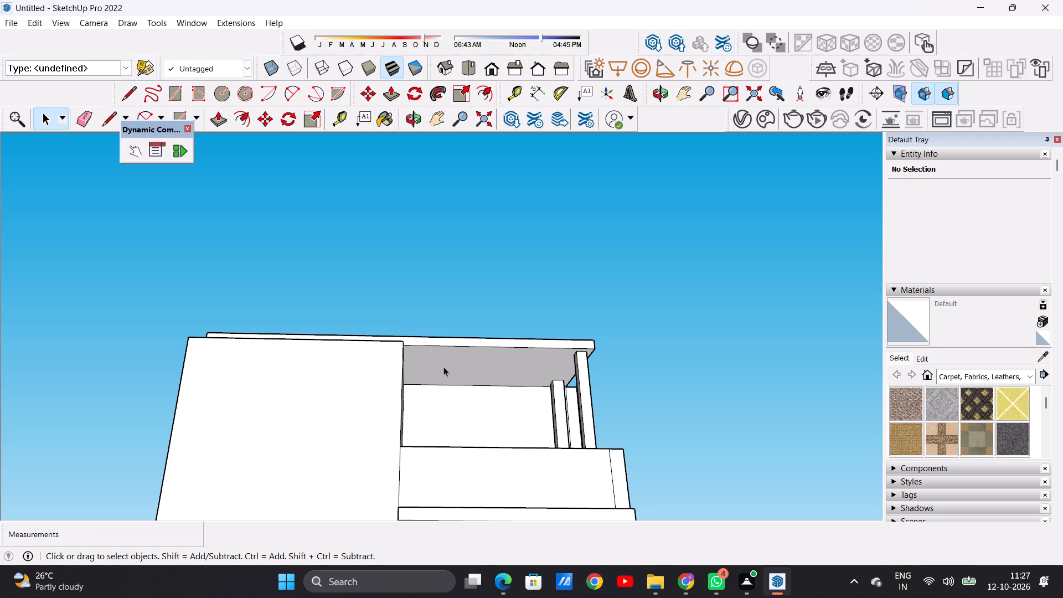
key("space")
scroll(459, 382, "down", 8)
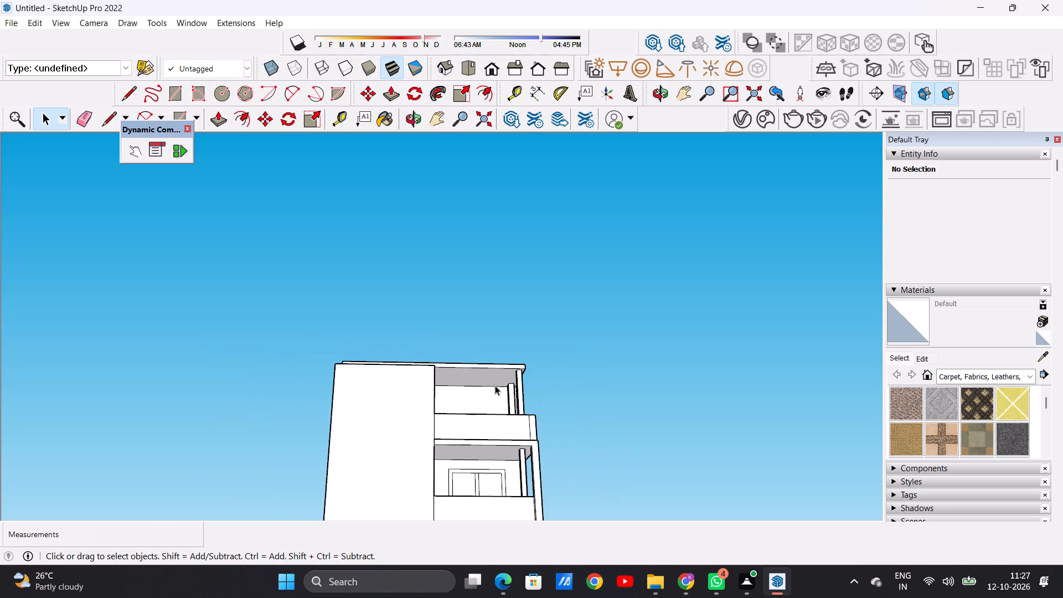
middle_click_drag(495, 385, 472, 385)
scroll(472, 388, "up", 12)
middle_click_drag(456, 391, 460, 380)
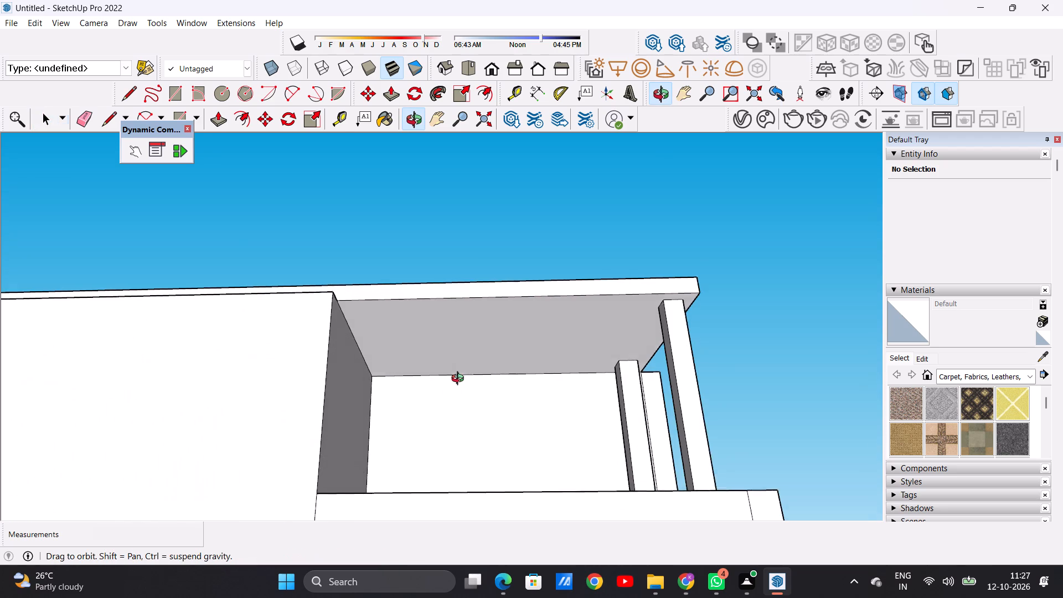
middle_click_drag(460, 380, 460, 421)
Examine the whole building from a distance and compare the top terrace opening with the balconies below.
scroll(460, 417, "down", 20)
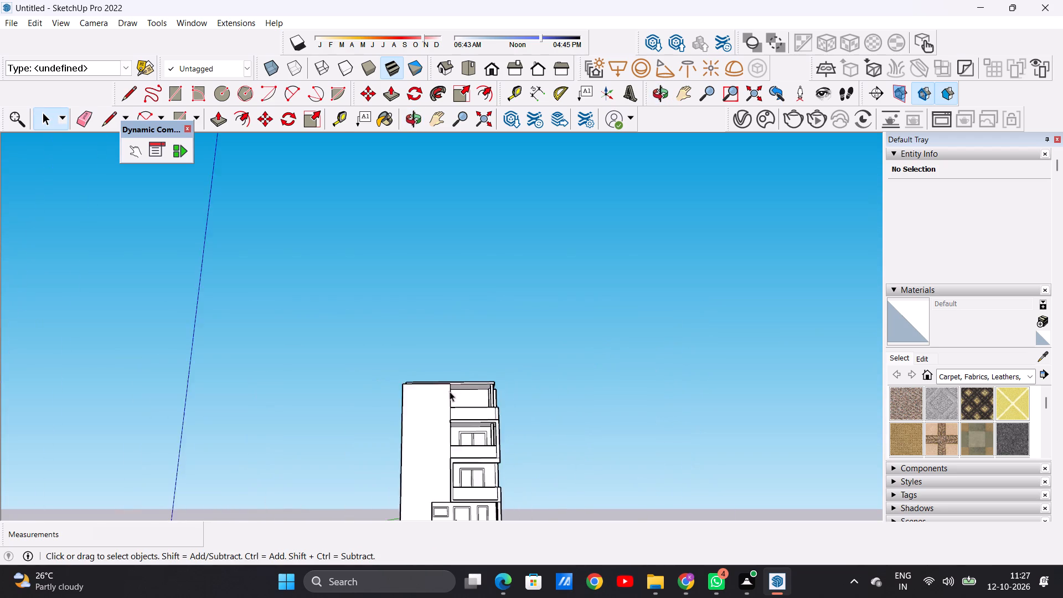
middle_click_drag(449, 393, 439, 469)
scroll(439, 458, "down", 15)
scroll(449, 470, "up", 9)
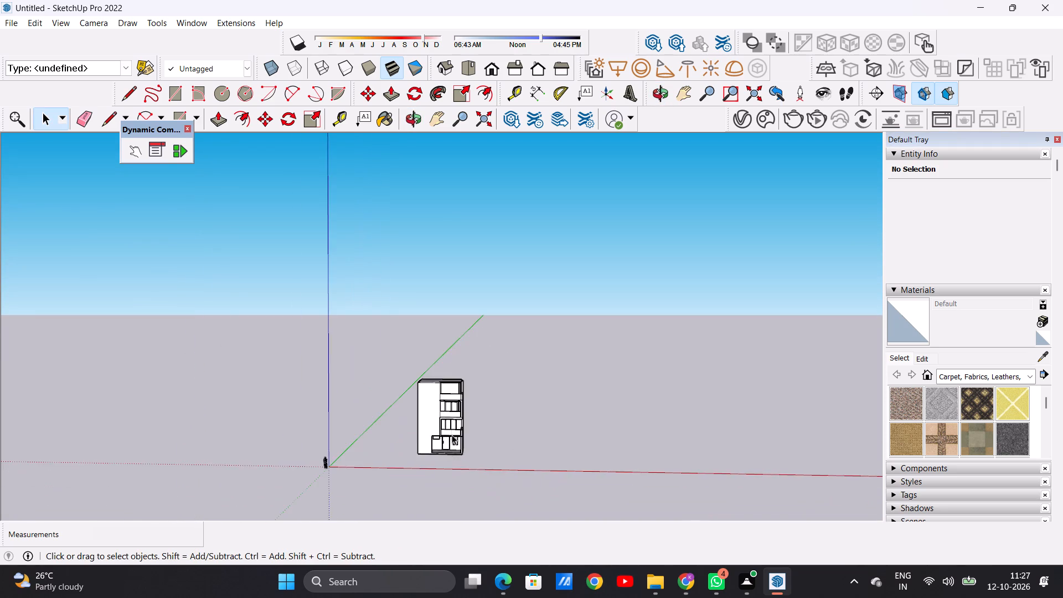
scroll(452, 435, "up", 9)
middle_click_drag(540, 431, 543, 457)
scroll(378, 339, "up", 6)
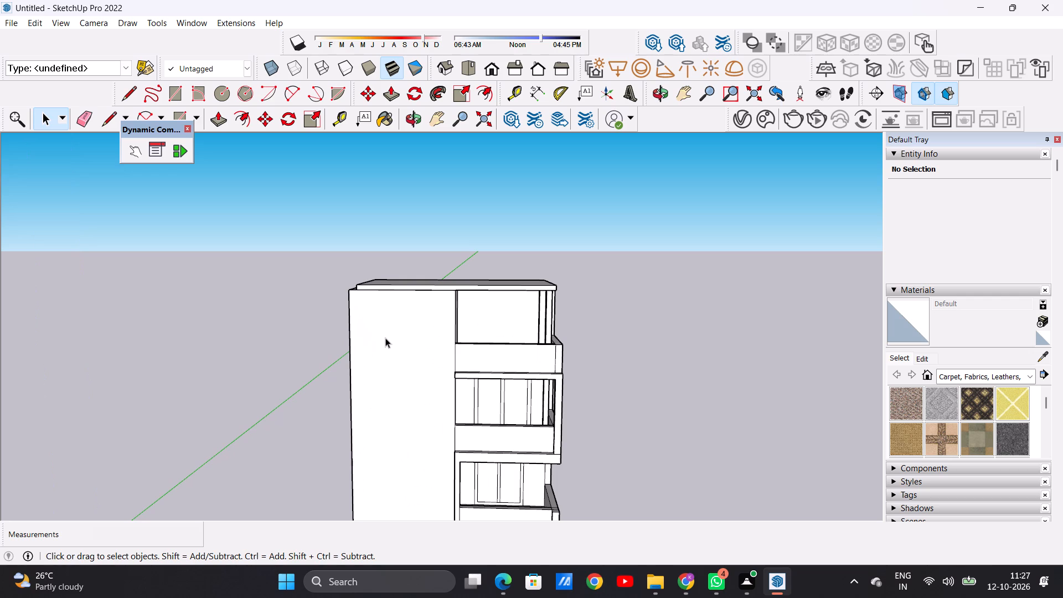
scroll(393, 349, "down", 10)
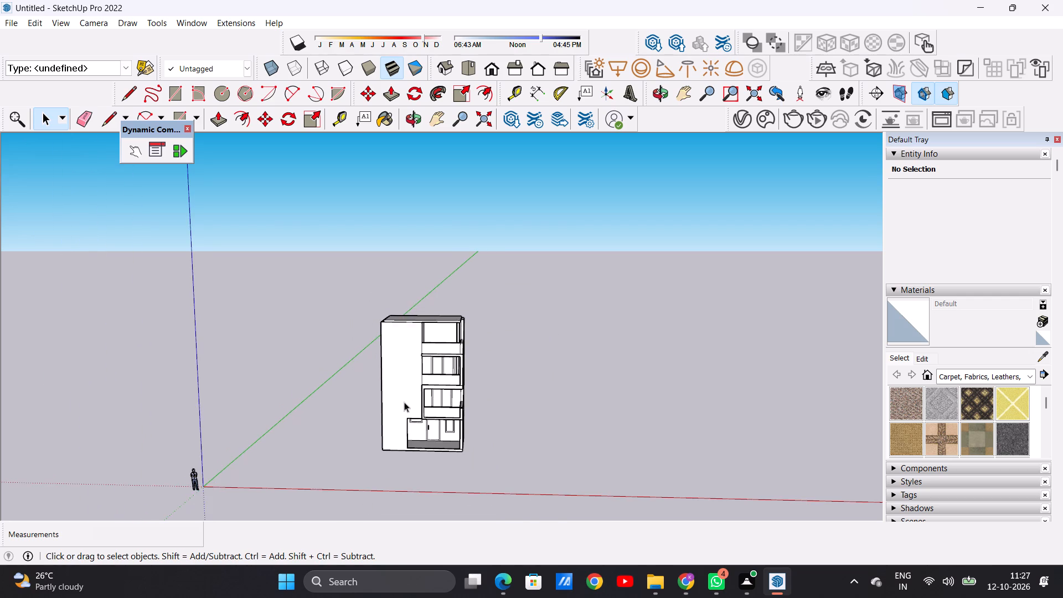
middle_click_drag(398, 393, 397, 363)
scroll(435, 333, "up", 8)
middle_click_drag(440, 323, 422, 355)
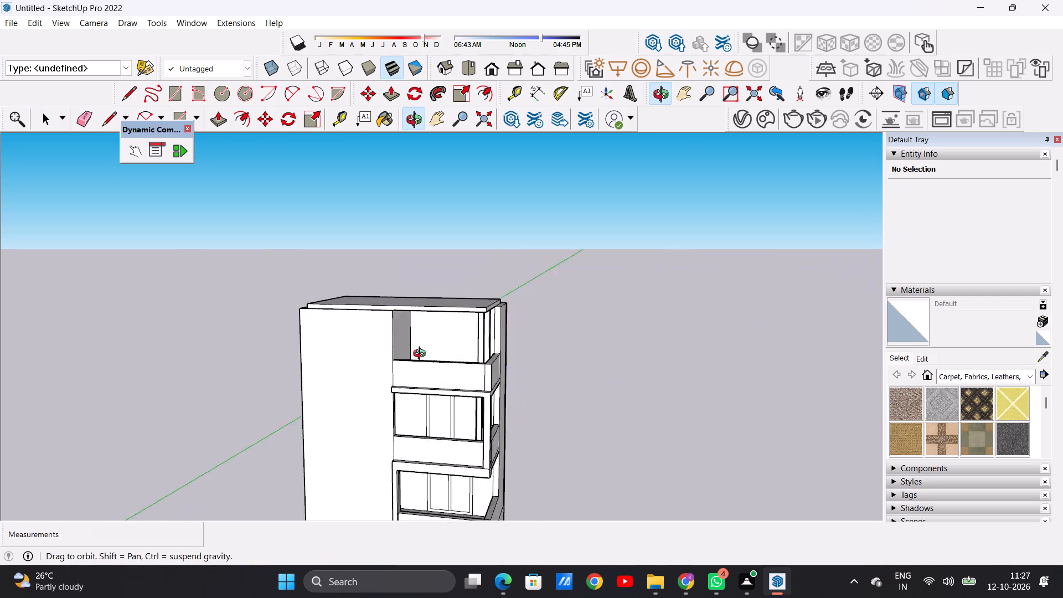
middle_click_drag(422, 355, 424, 347)
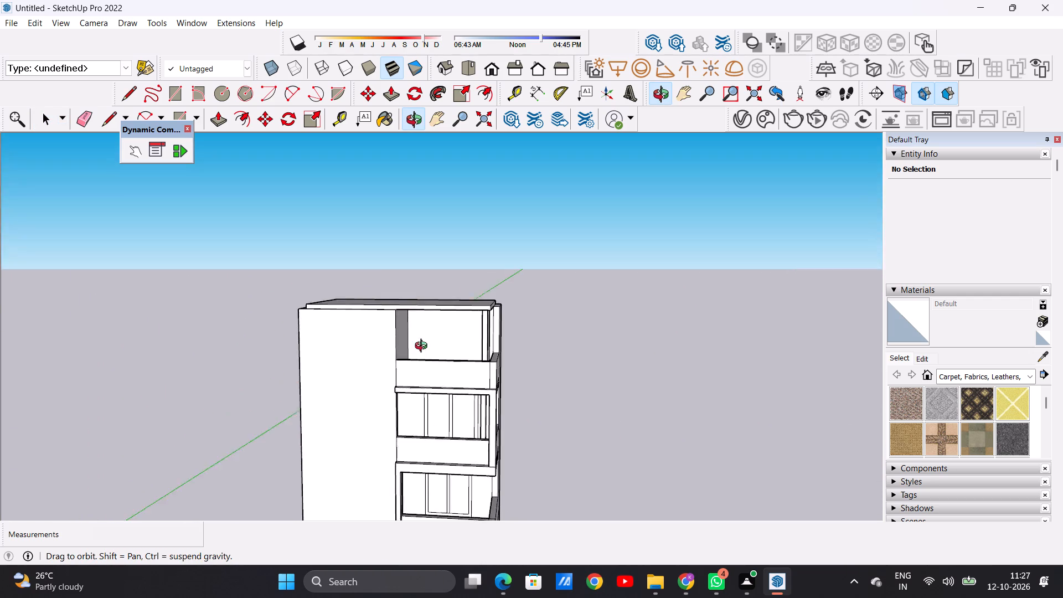
middle_click_drag(424, 347, 448, 329)
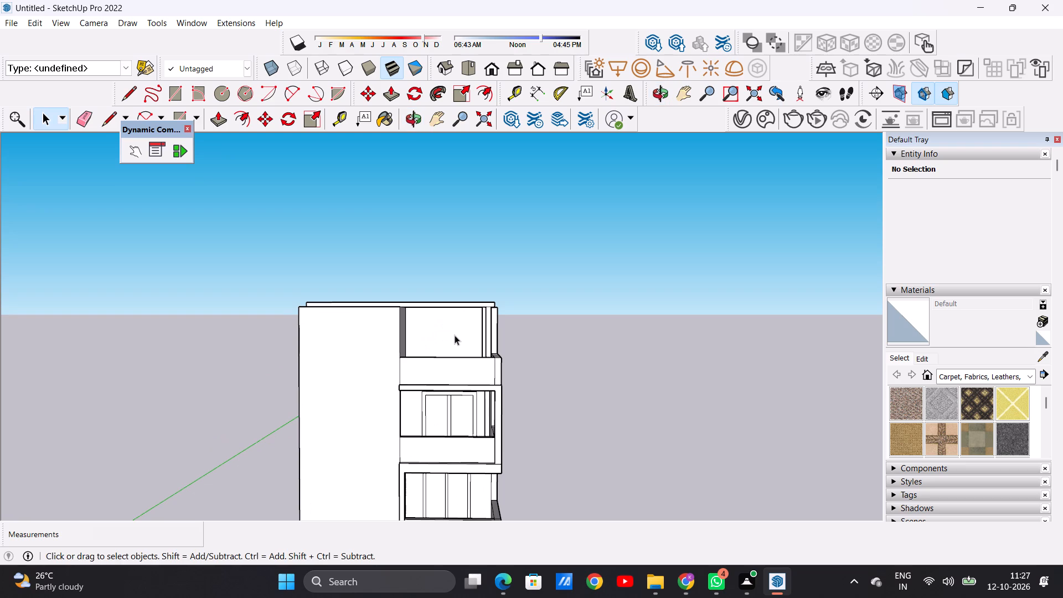
Draw a vertical line about 3' 5 9/16" long on the top terrace parapet's front face, just beside the large blank wall.
scroll(419, 382, "up", 8)
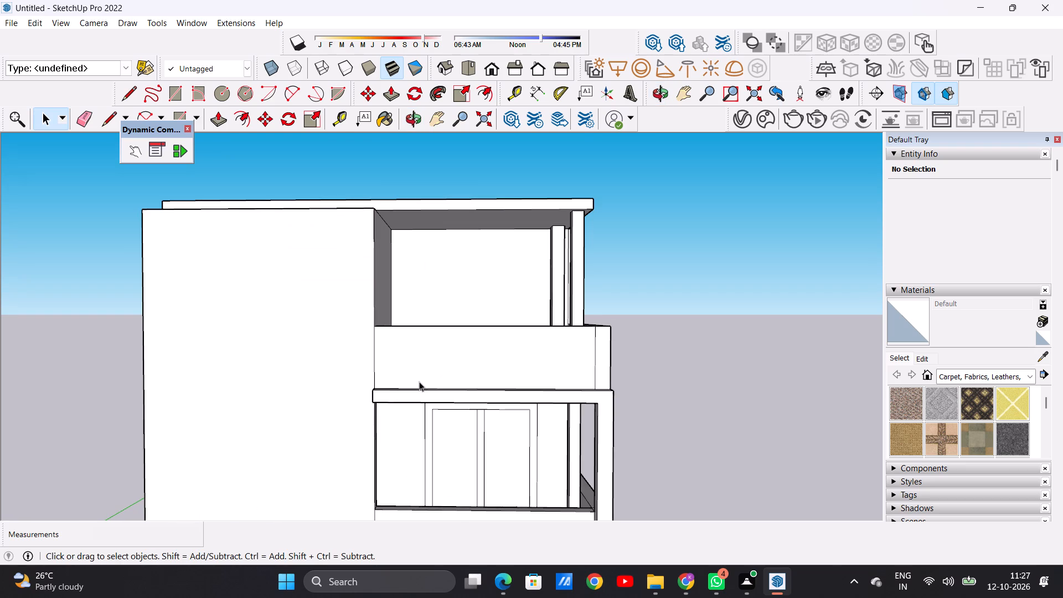
scroll(436, 383, "down", 4)
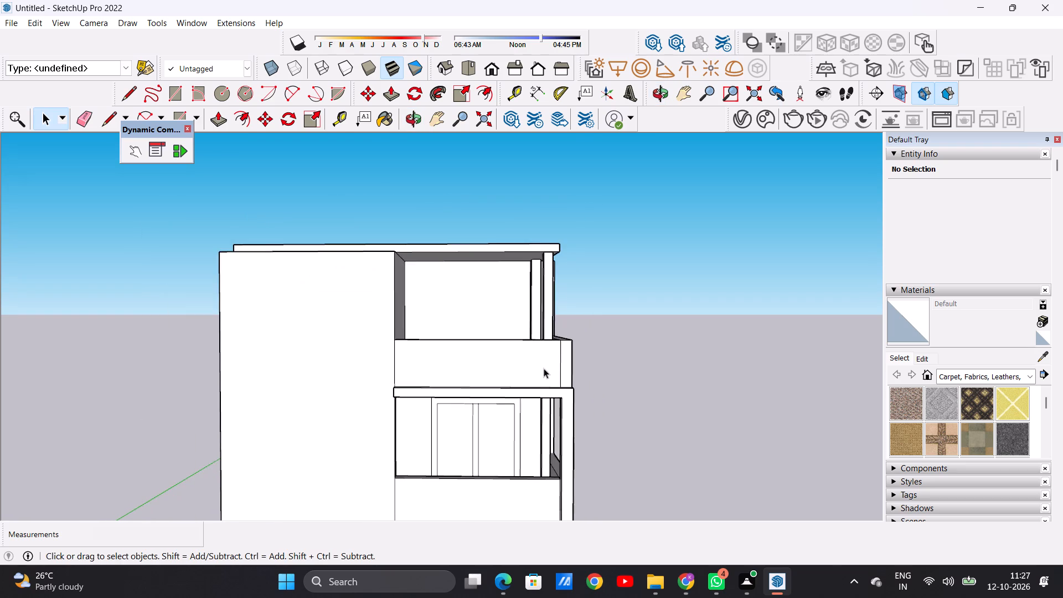
middle_click_drag(541, 368, 531, 441)
scroll(410, 397, "up", 4)
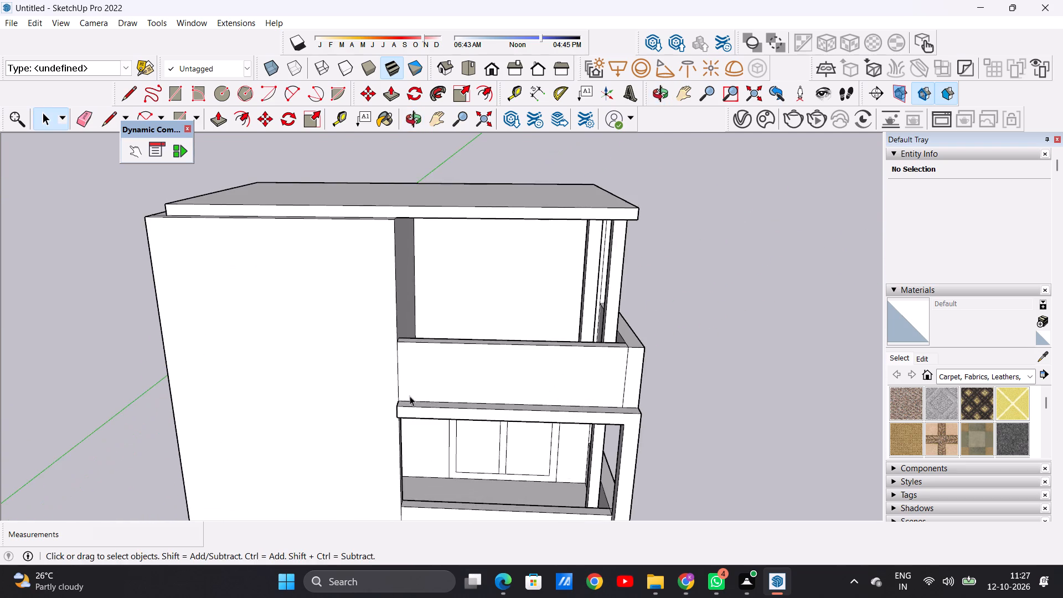
middle_click_drag(427, 401, 420, 387)
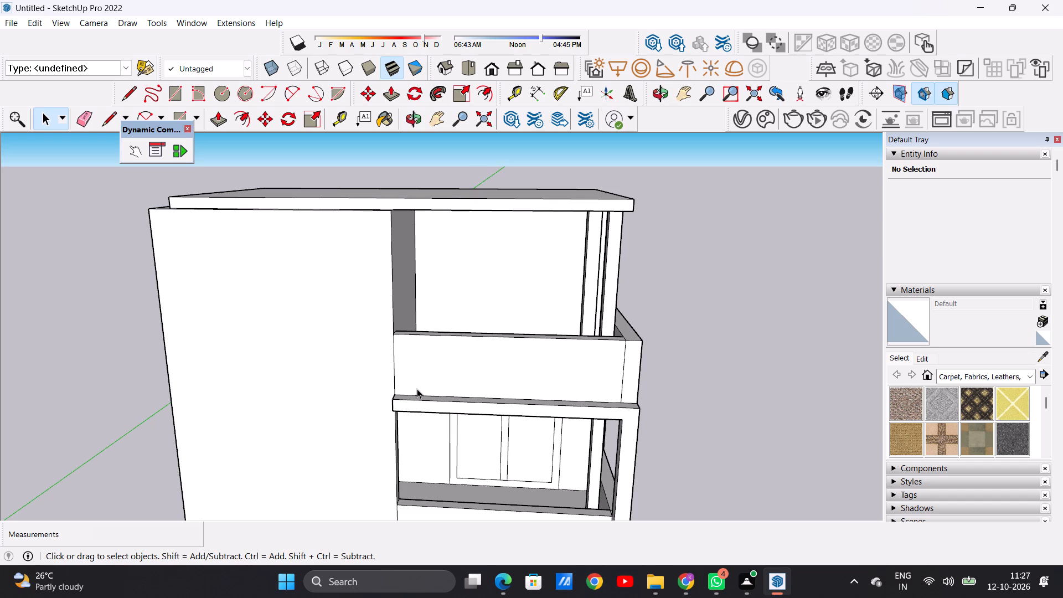
key("l")
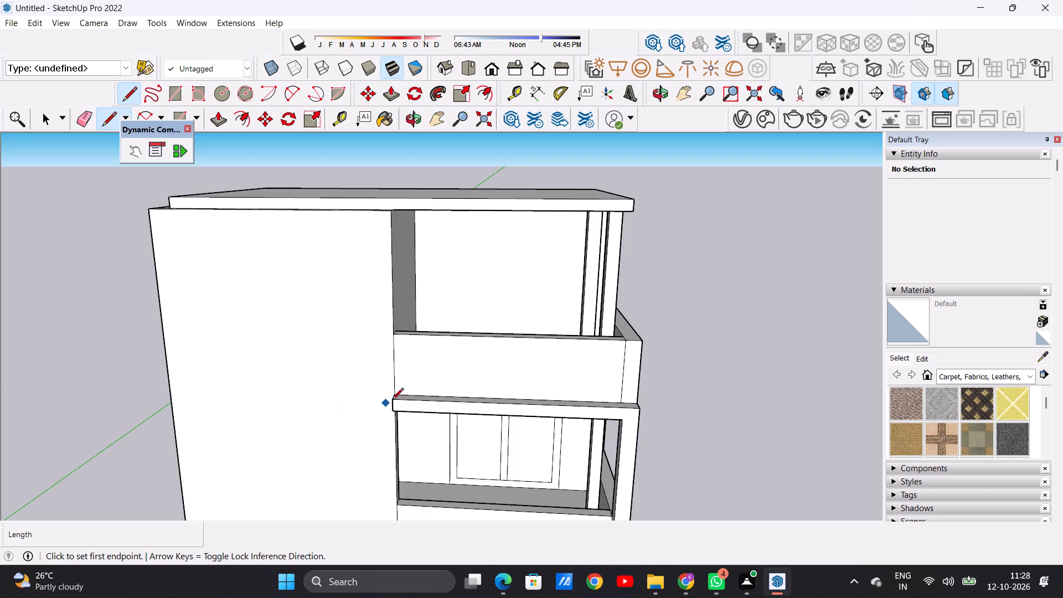
scroll(417, 389, "up", 7)
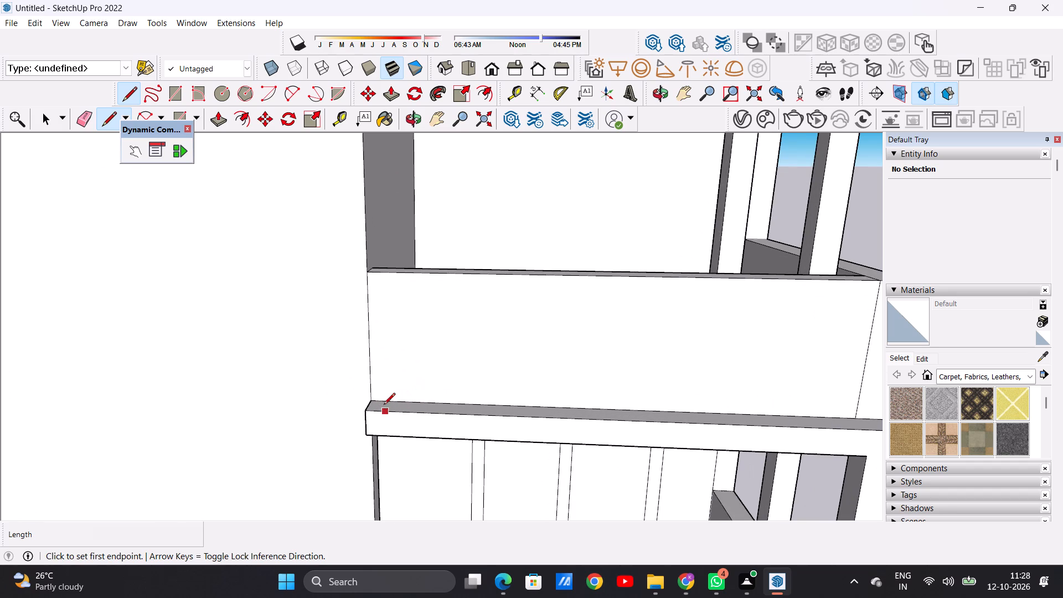
left_click(385, 400)
left_click(379, 276)
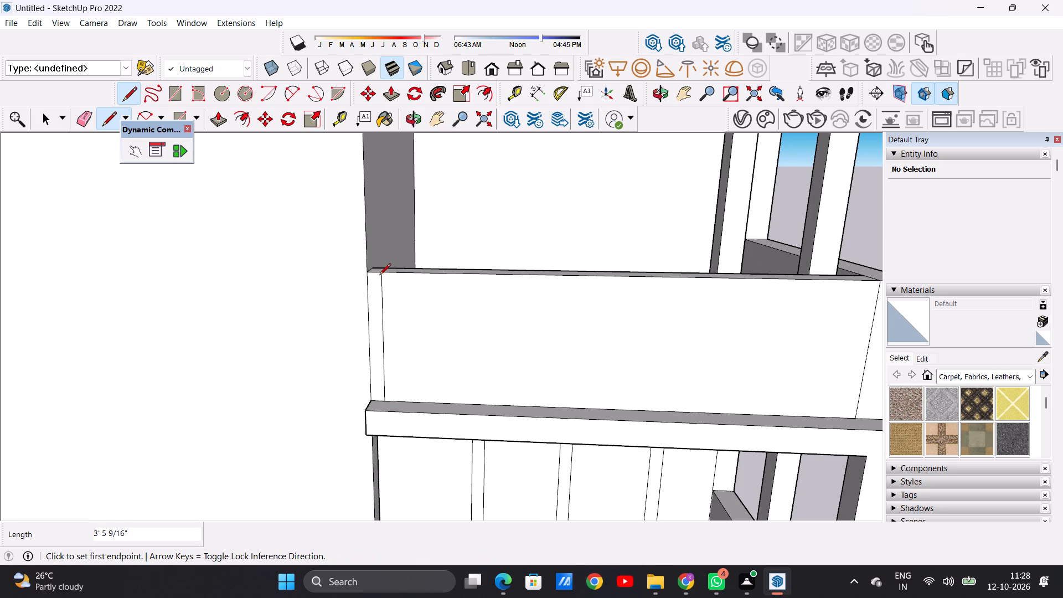
key("space")
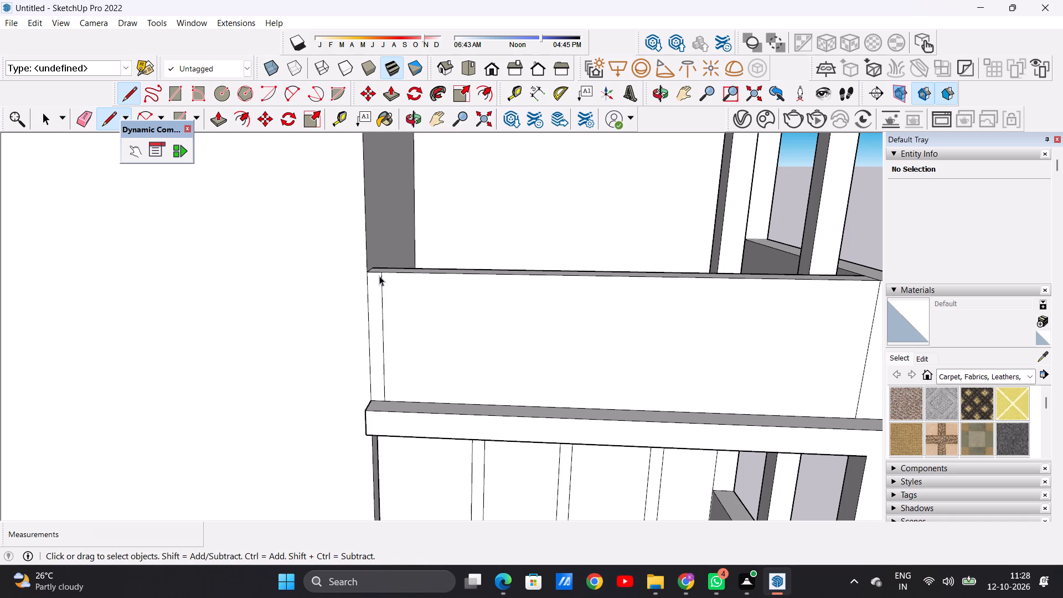
Push/Pull the end face of the slab band below the top terrace parapet outward about 8 1/8" along the blank wall.
scroll(385, 338, "down", 7)
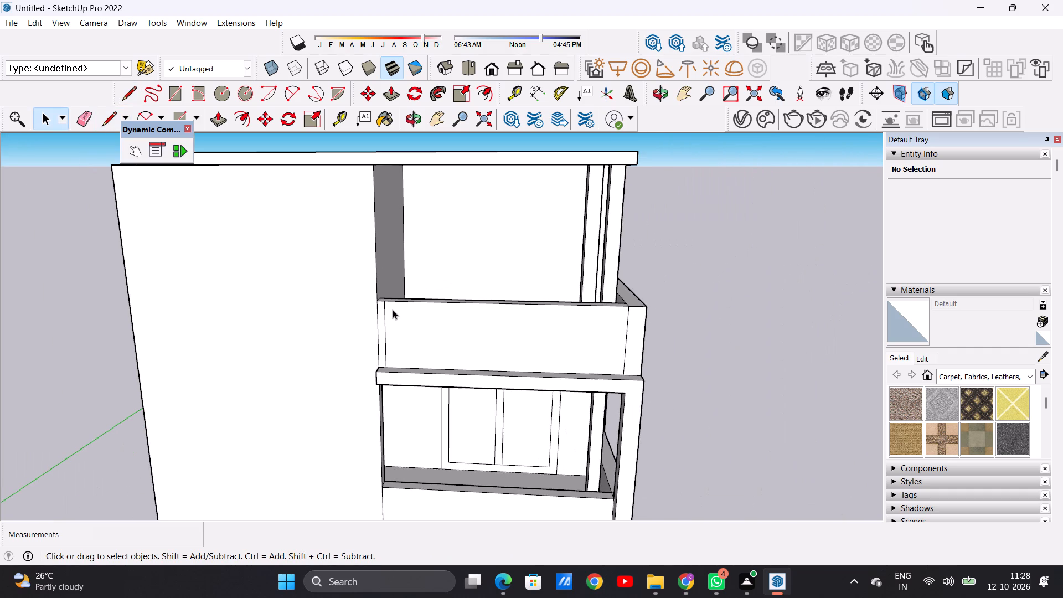
scroll(393, 315, "down", 2)
middle_click_drag(339, 386, 453, 376)
scroll(443, 372, "up", 6)
middle_click_drag(398, 374, 409, 375)
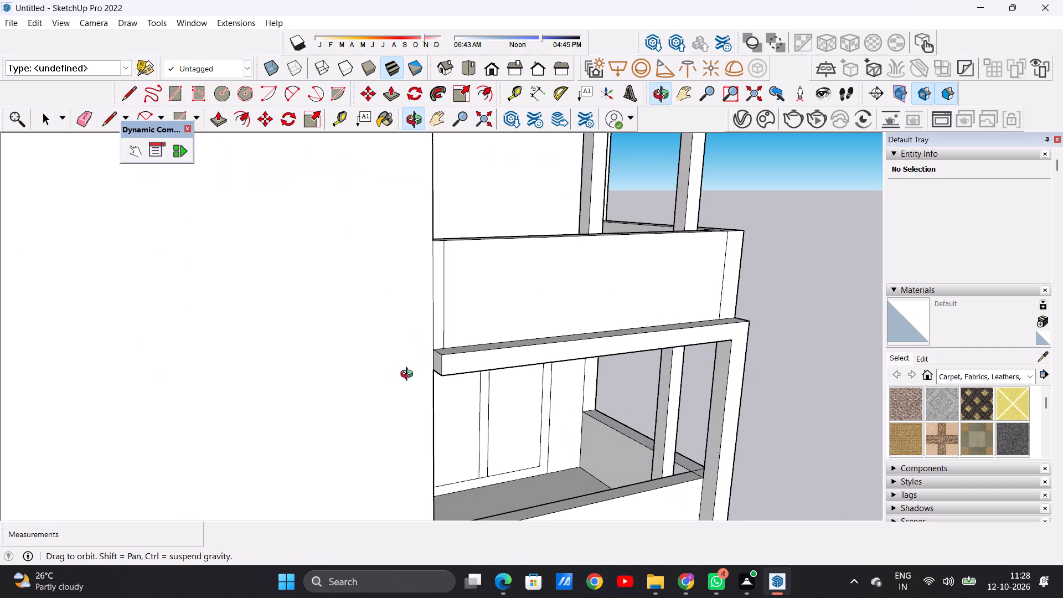
middle_click_drag(409, 375, 431, 375)
scroll(458, 360, "up", 7)
key("p")
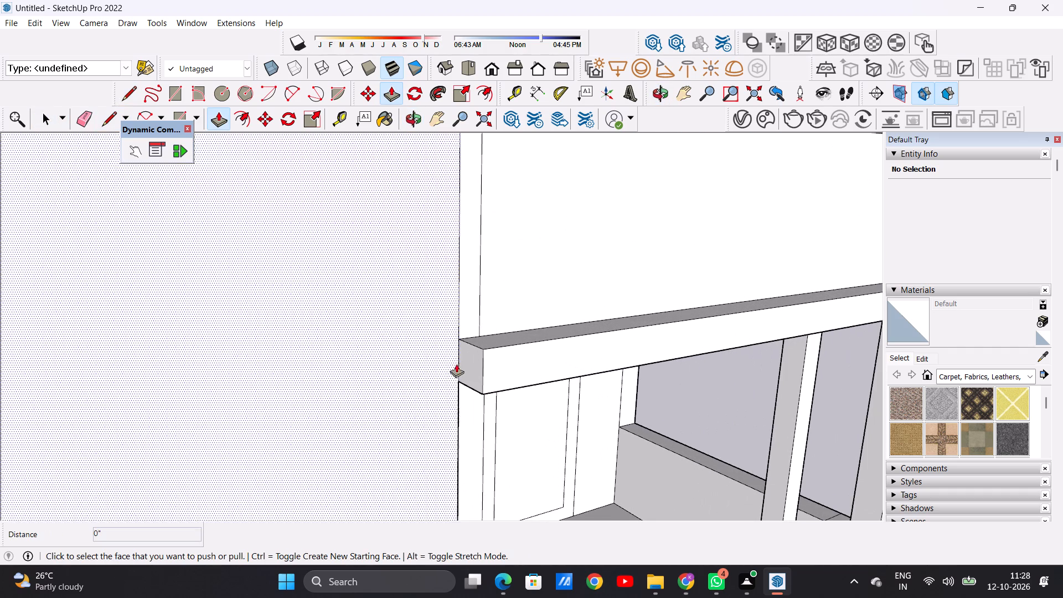
scroll(481, 359, "up", 2)
left_click(476, 358)
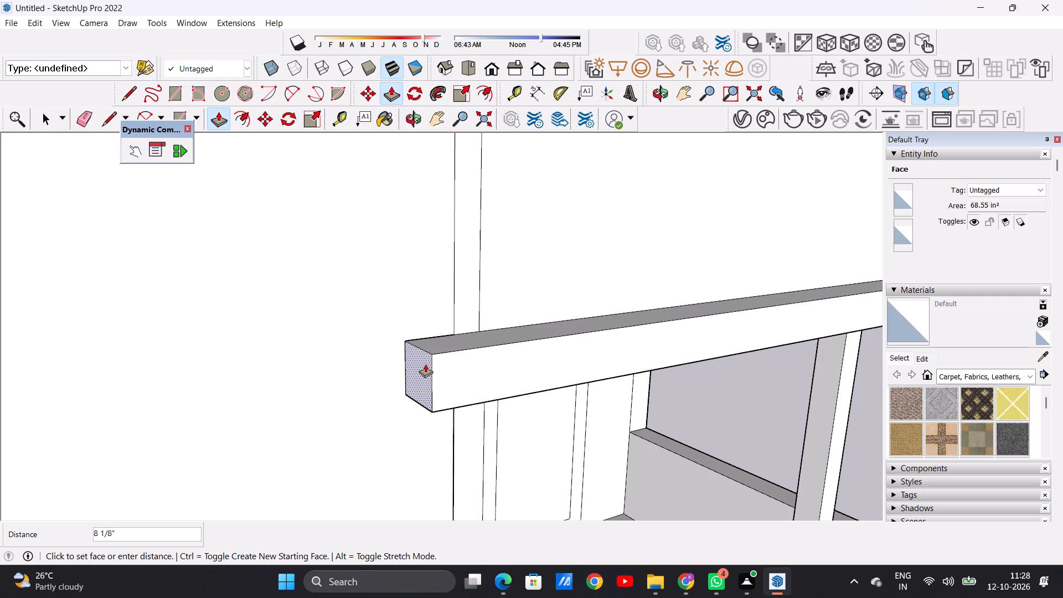
left_click(425, 364)
key("space")
Copy the narrow vertical strip on the top terrace parapet about 5 1/8" along the parapet, leaving a thin gap between strips.
scroll(383, 356, "down", 13)
middle_click_drag(443, 353, 316, 352)
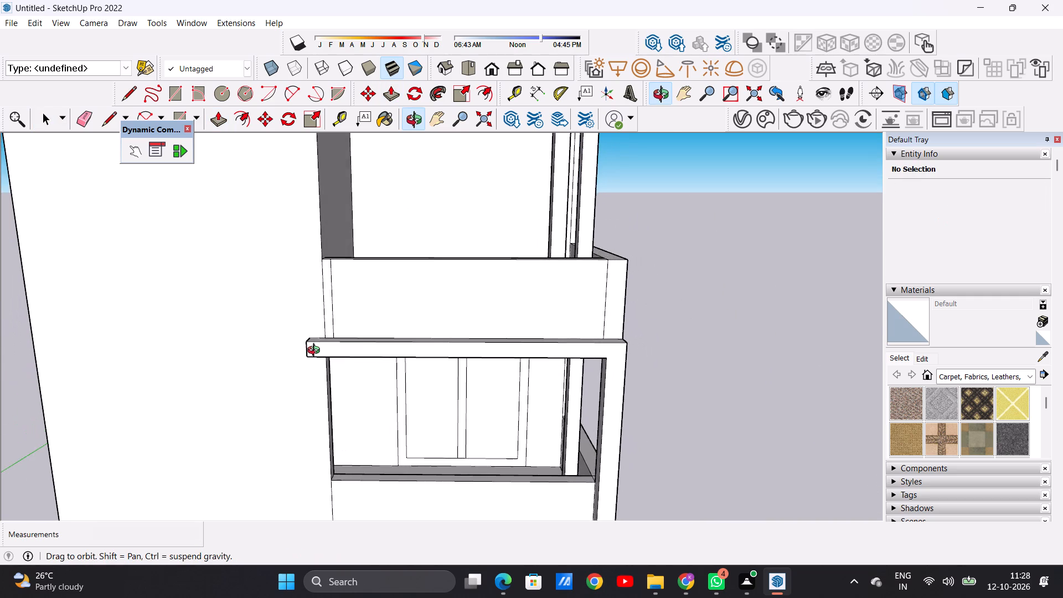
middle_click_drag(316, 352, 329, 338)
scroll(339, 316, "up", 6)
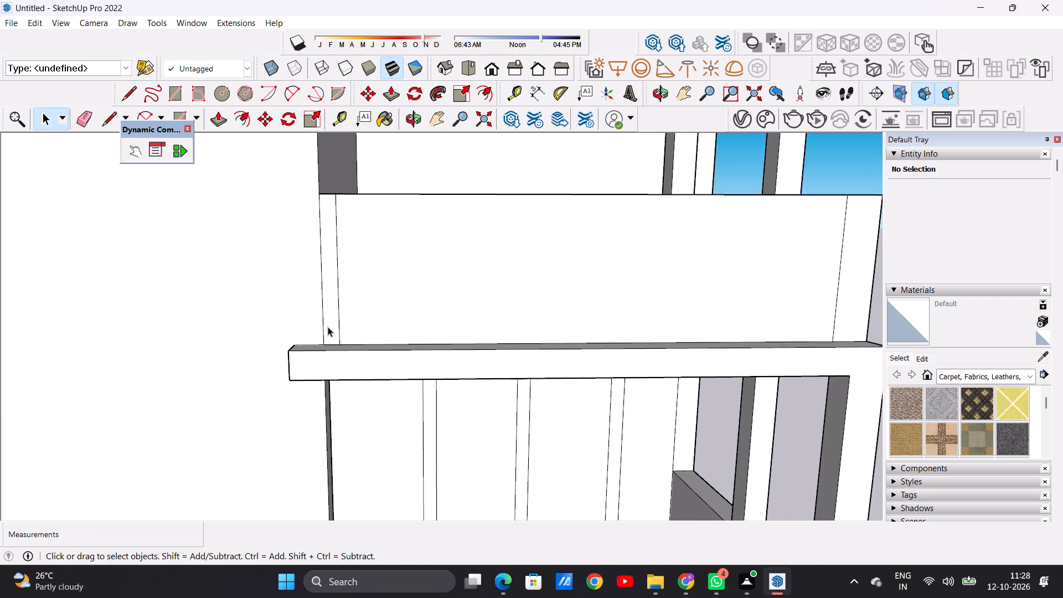
double_click(328, 327)
key("m")
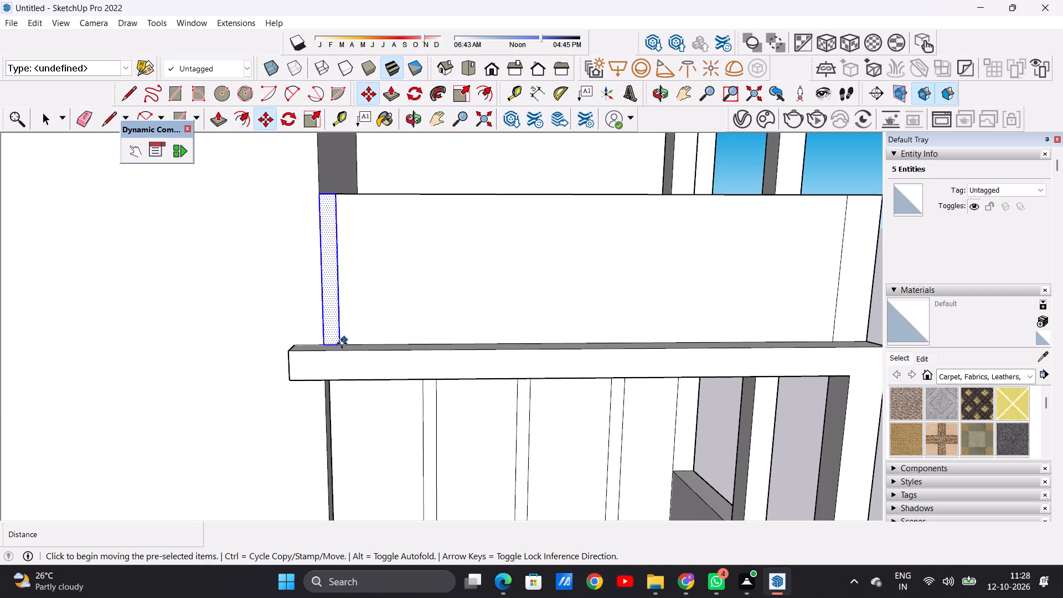
scroll(341, 344, "up", 7)
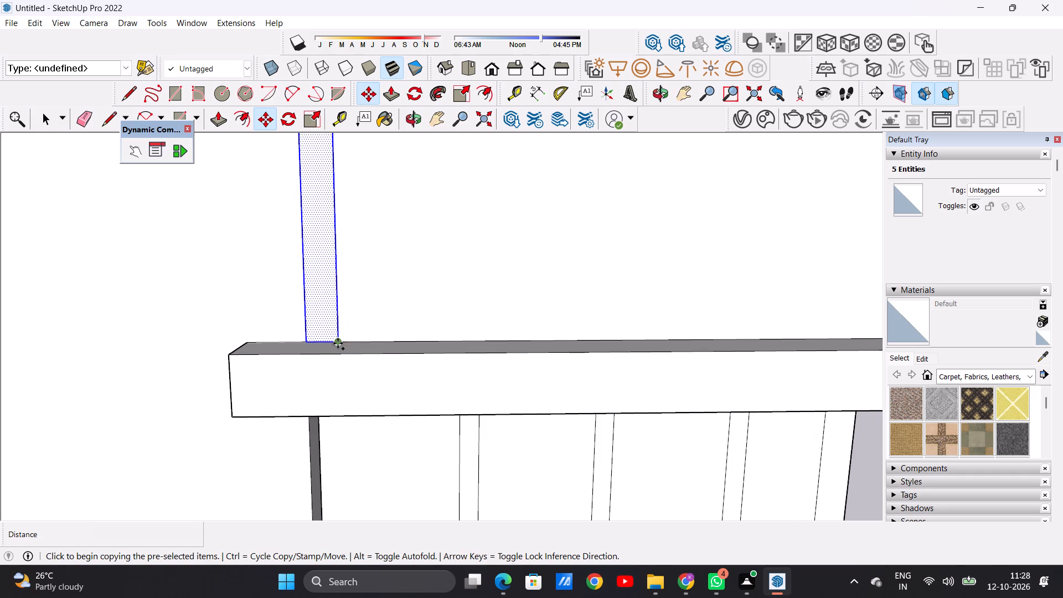
left_click(336, 343)
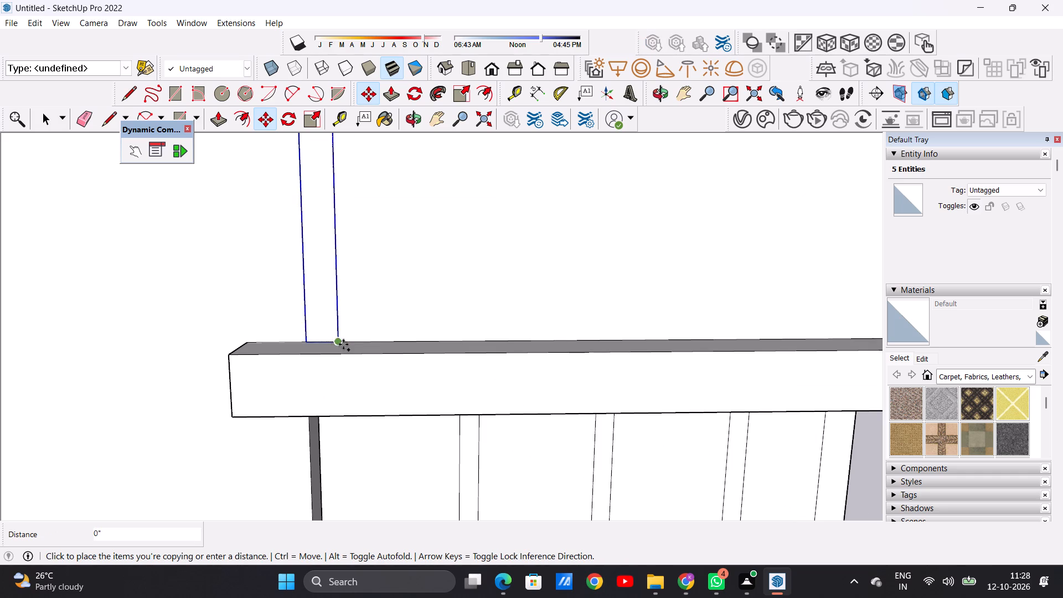
left_click(375, 341)
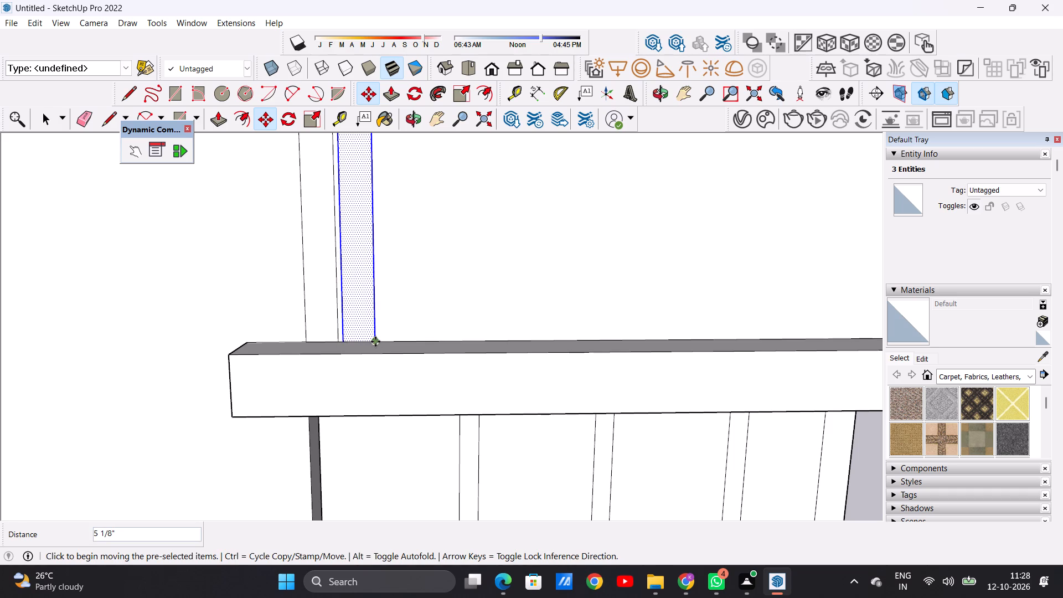
Add four more copies of the strip along the top terrace parapet, each about 5 3/16" from the previous one.
left_click(375, 342)
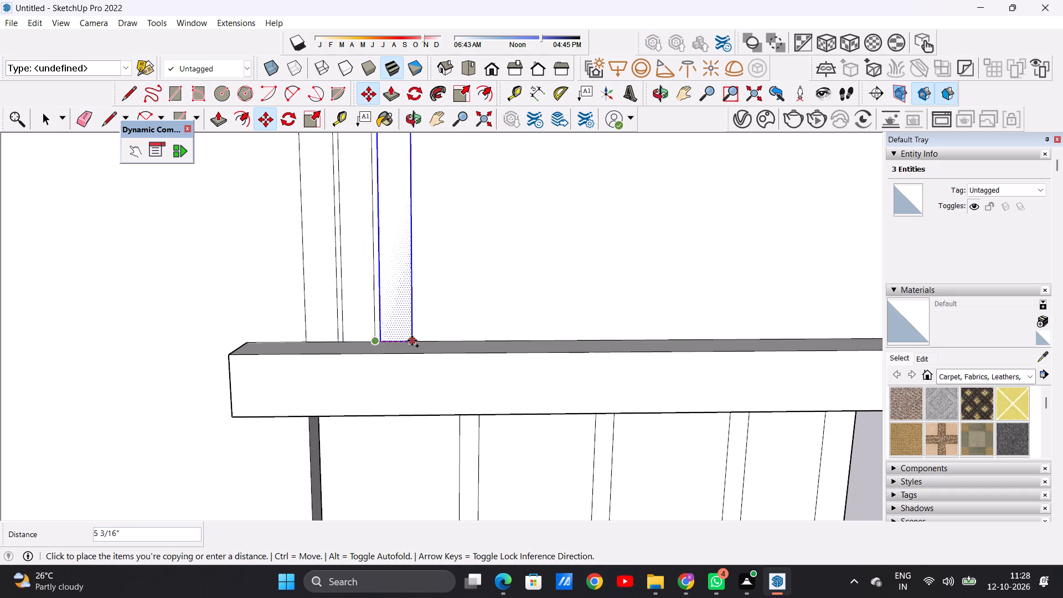
left_click(412, 341)
left_click(412, 341)
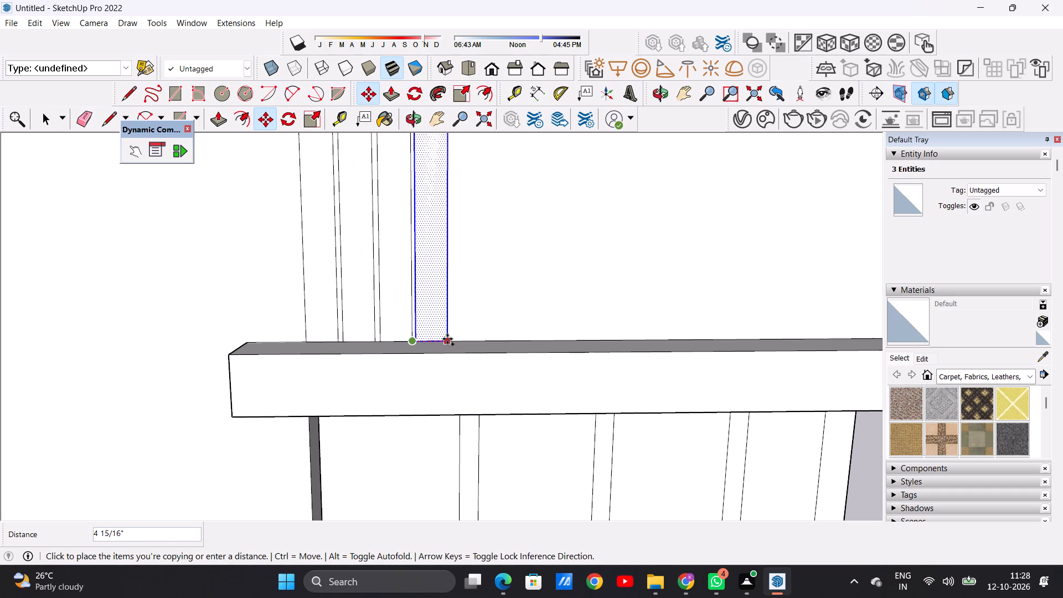
left_click(448, 339)
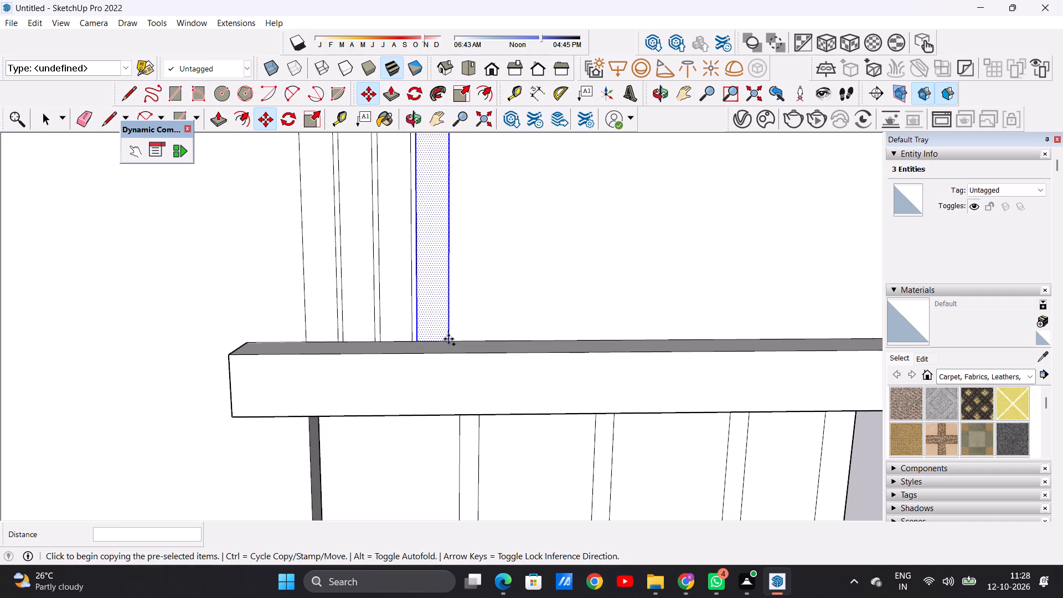
left_click(448, 339)
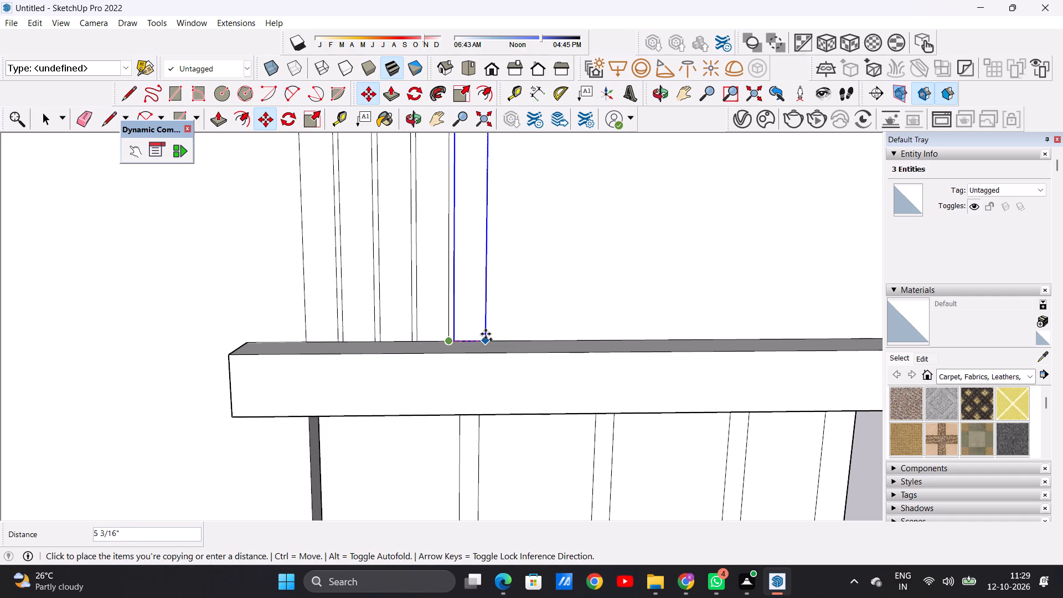
left_click(486, 334)
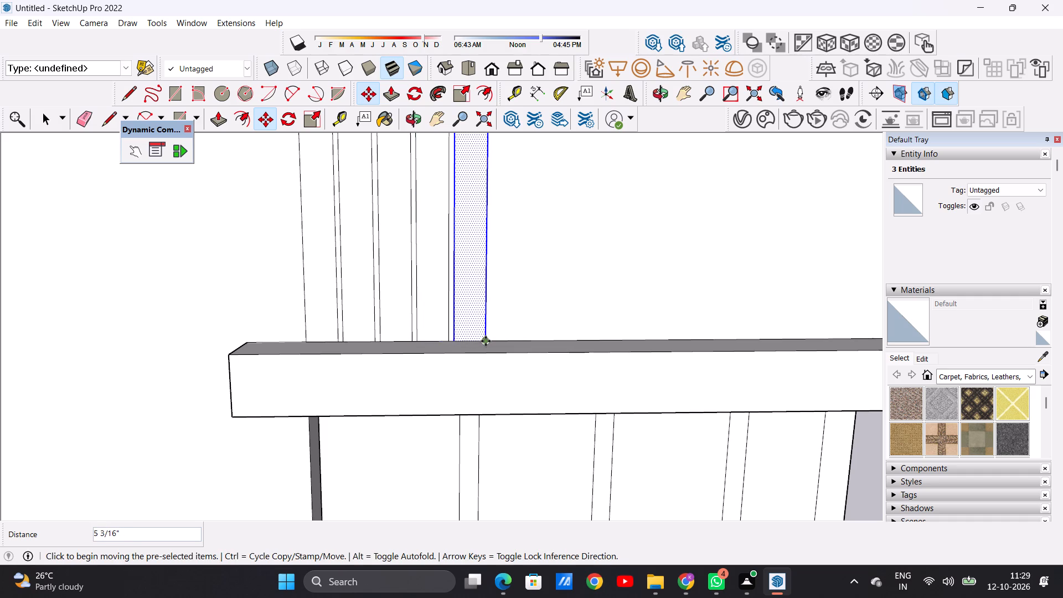
left_click(486, 341)
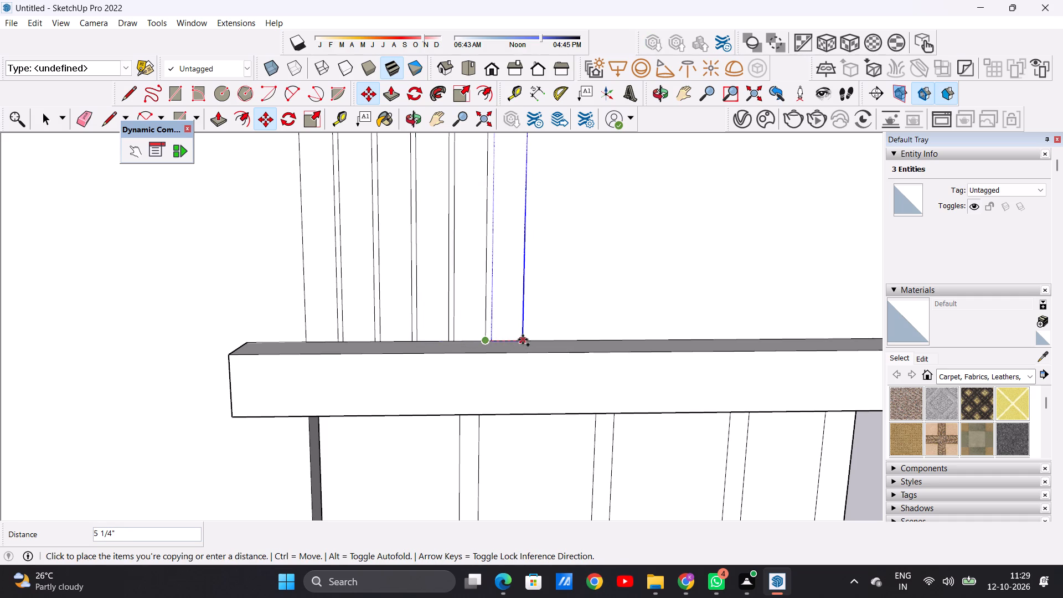
left_click(523, 339)
key("space")
scroll(405, 344, "down", 14)
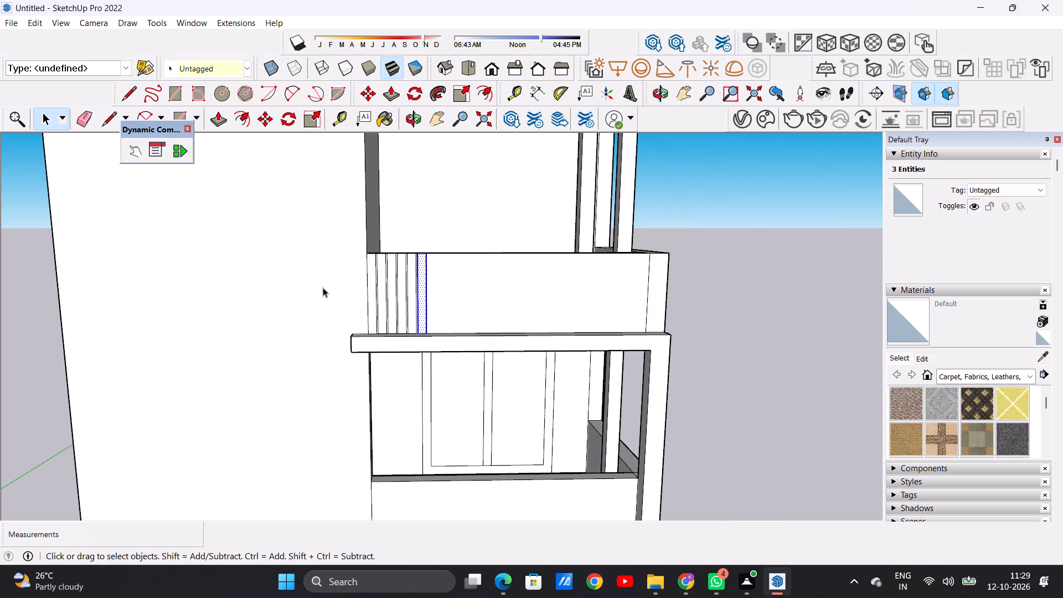
left_click(714, 275)
Draw a full-height vertical line on the parapet of the balcony below the top terrace, close to its end at the blank wall.
scroll(423, 336, "down", 7)
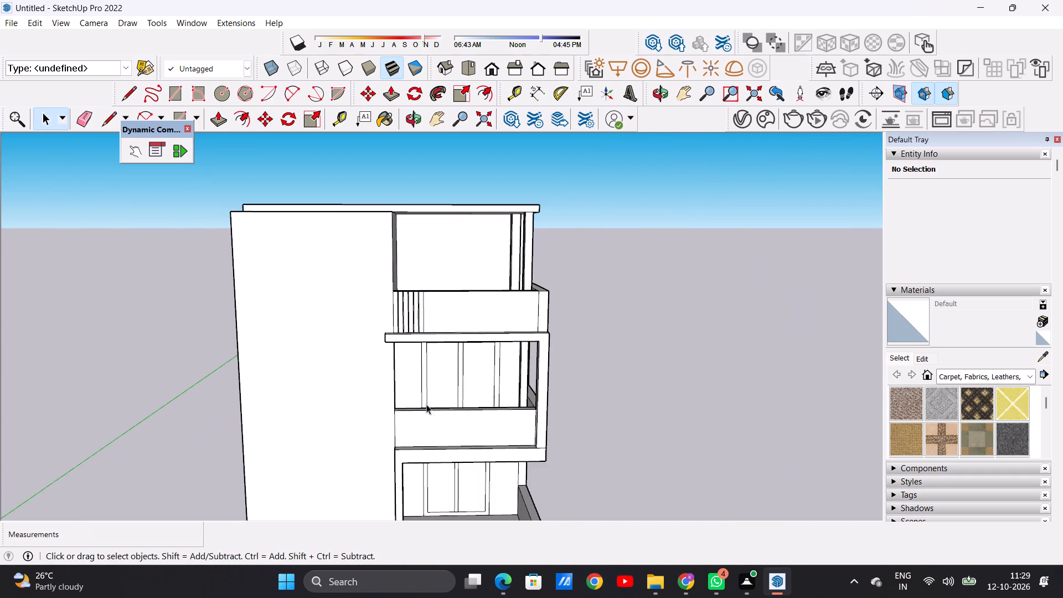
scroll(424, 406, "up", 5)
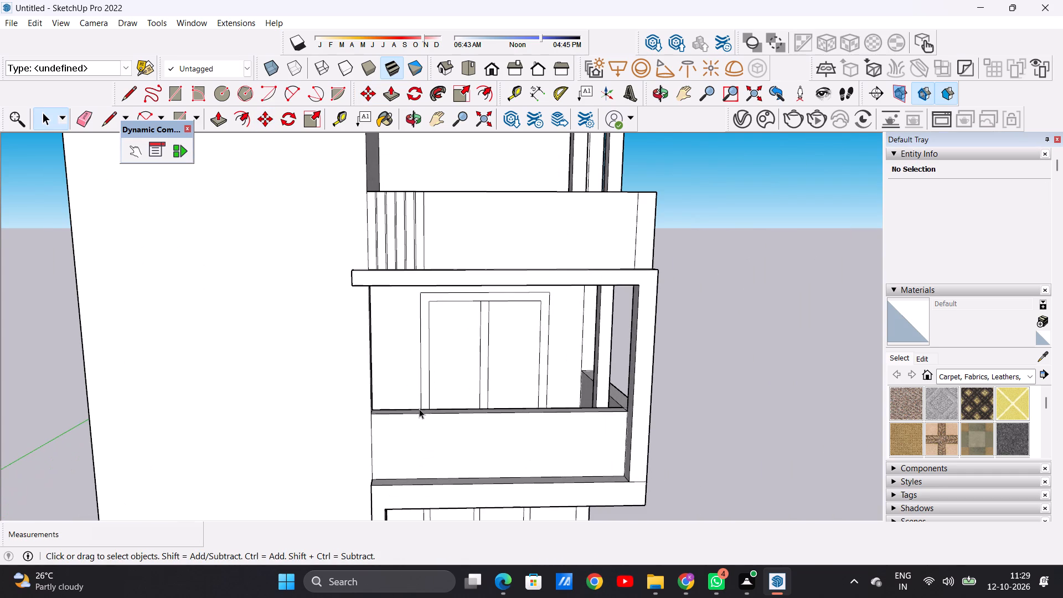
scroll(386, 385, "down", 4)
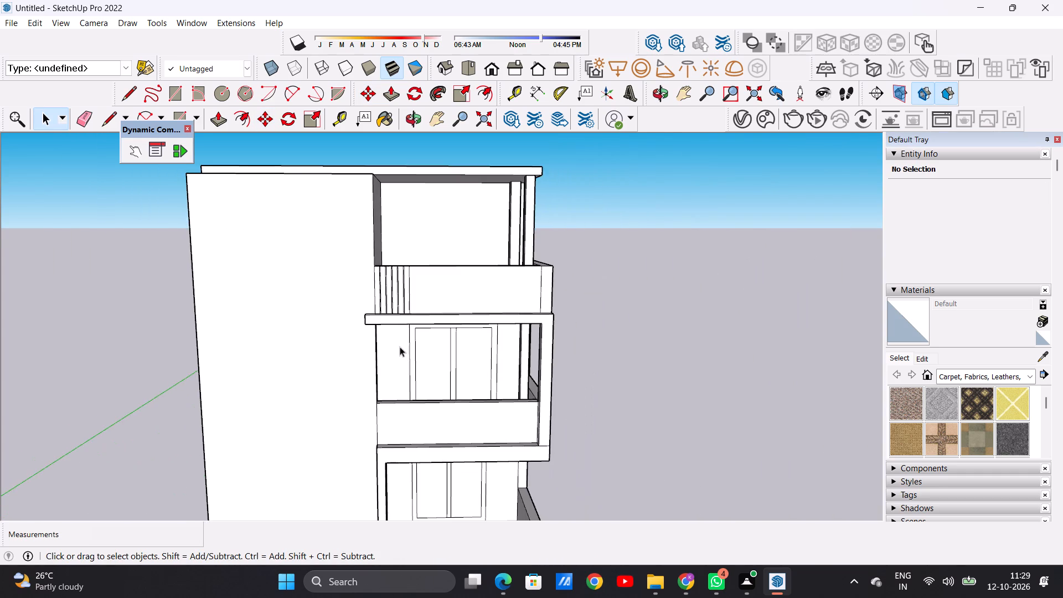
scroll(400, 347, "down", 7)
scroll(394, 400, "up", 14)
scroll(393, 391, "down", 3)
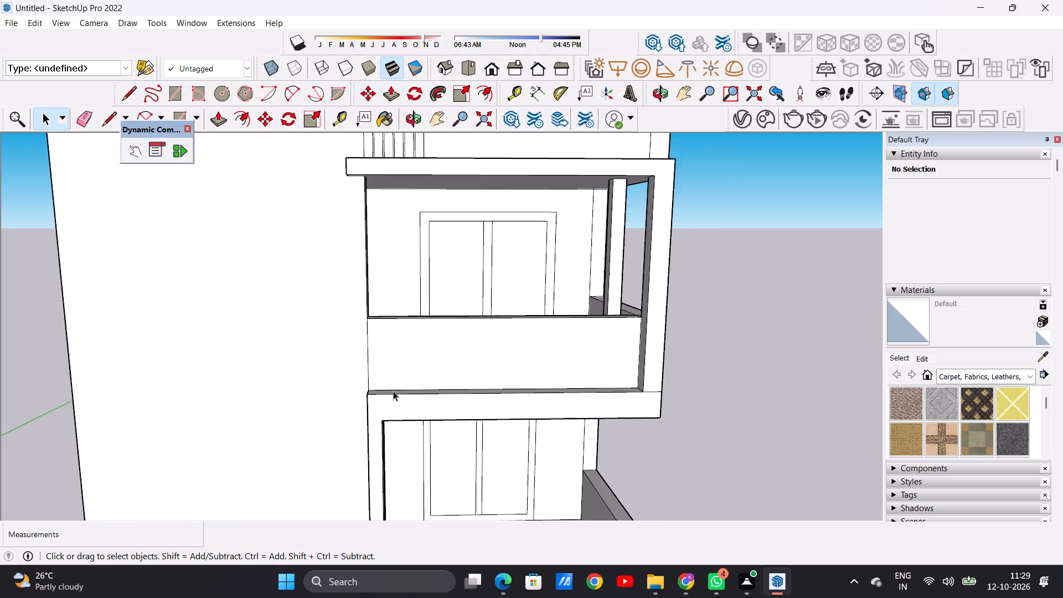
scroll(393, 391, "down", 6)
scroll(409, 383, "up", 13)
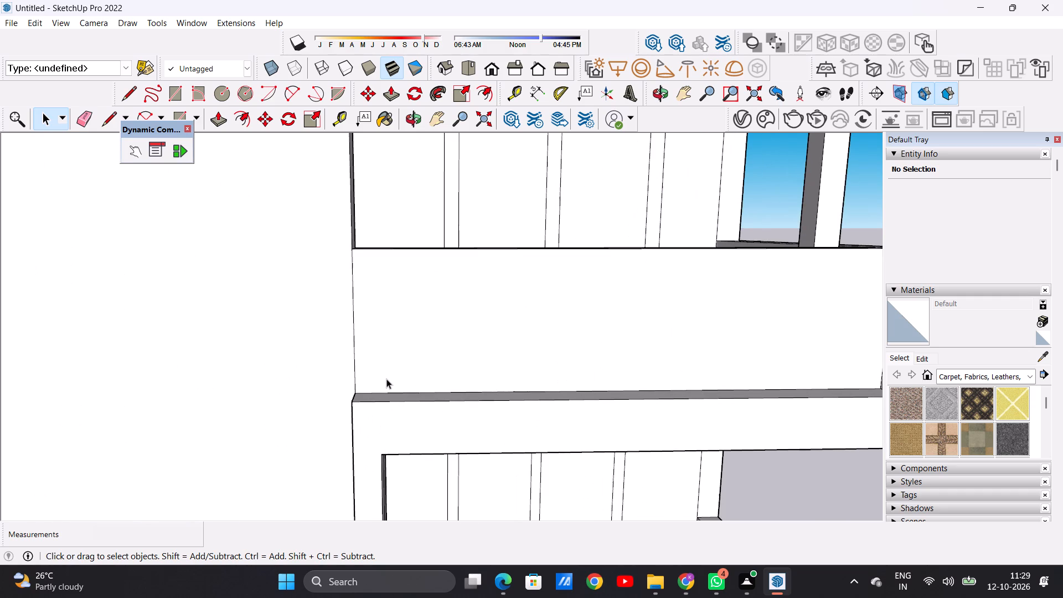
key("l")
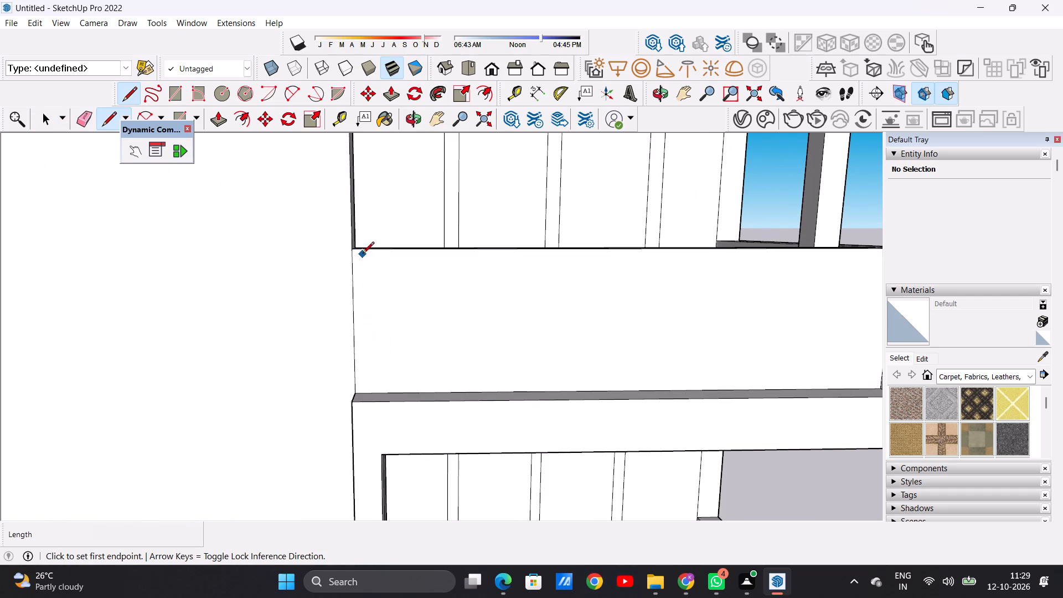
scroll(370, 271, "up", 6)
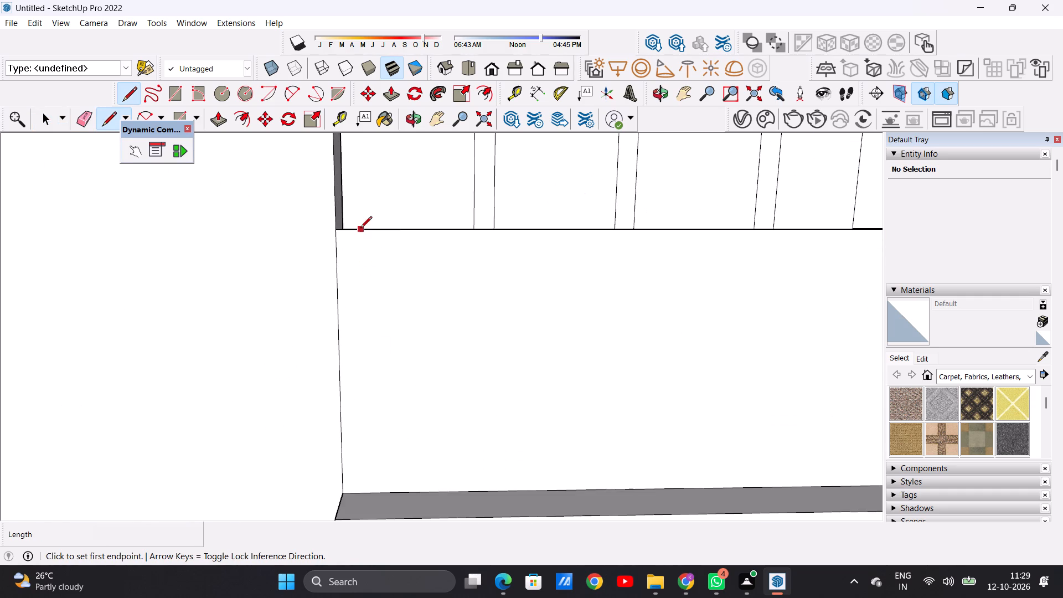
left_click(358, 229)
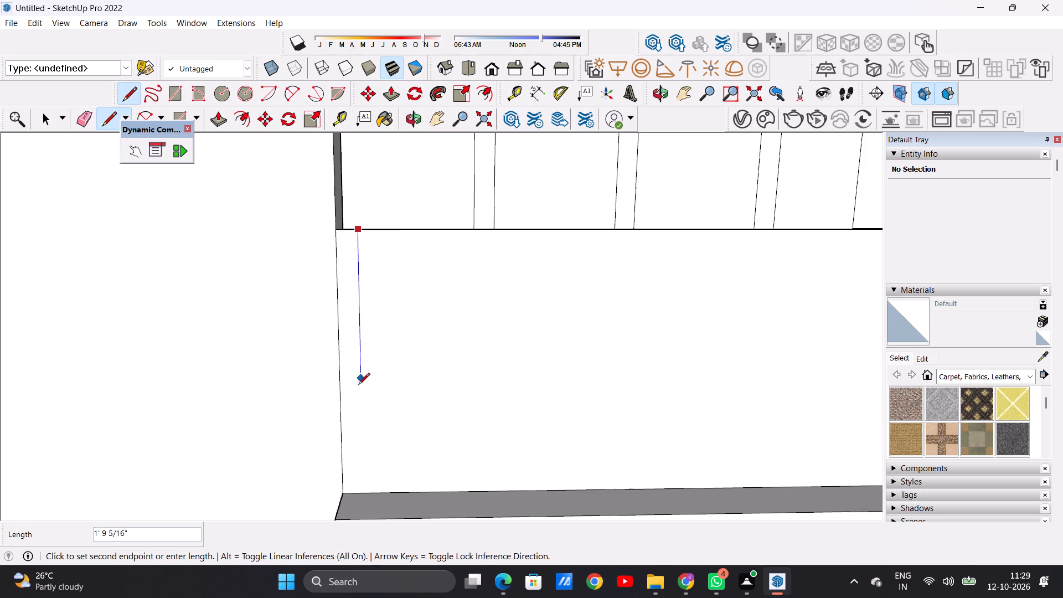
left_click(363, 494)
key("space")
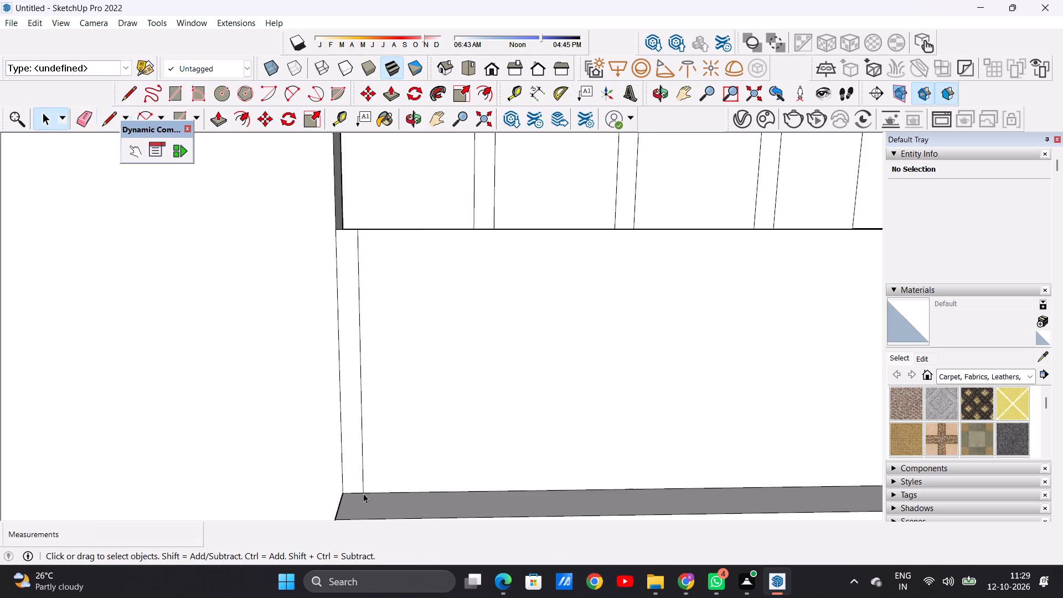
Copy the narrow end strip on the parapet of the balcony below the top terrace about 3 5/8" along the parapet.
scroll(369, 466, "down", 9)
scroll(352, 427, "up", 1)
scroll(352, 427, "down", 9)
scroll(354, 440, "up", 3)
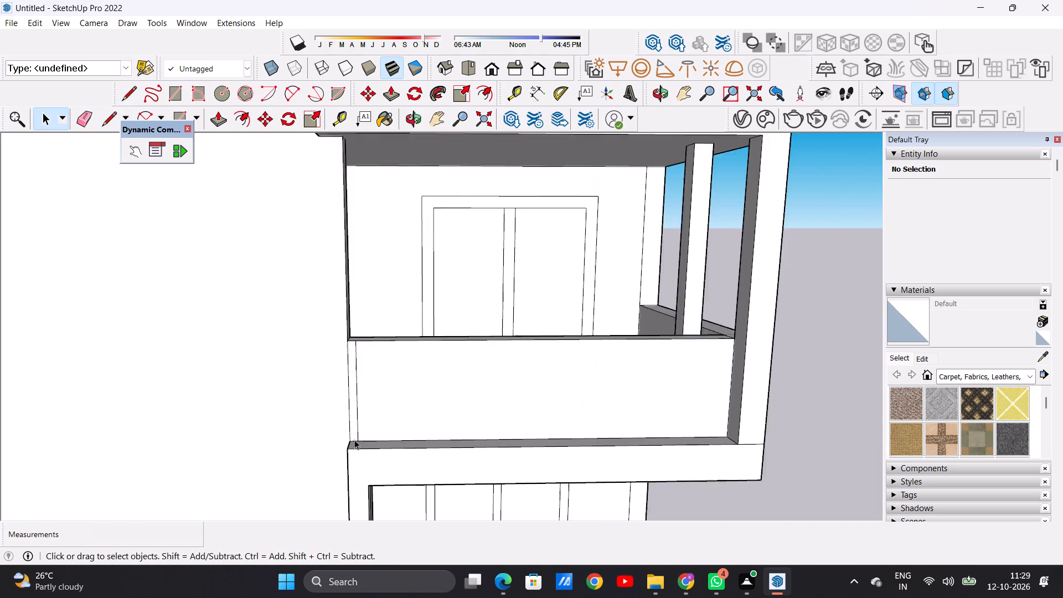
scroll(354, 440, "up", 12)
double_click(351, 431)
double_click(354, 436)
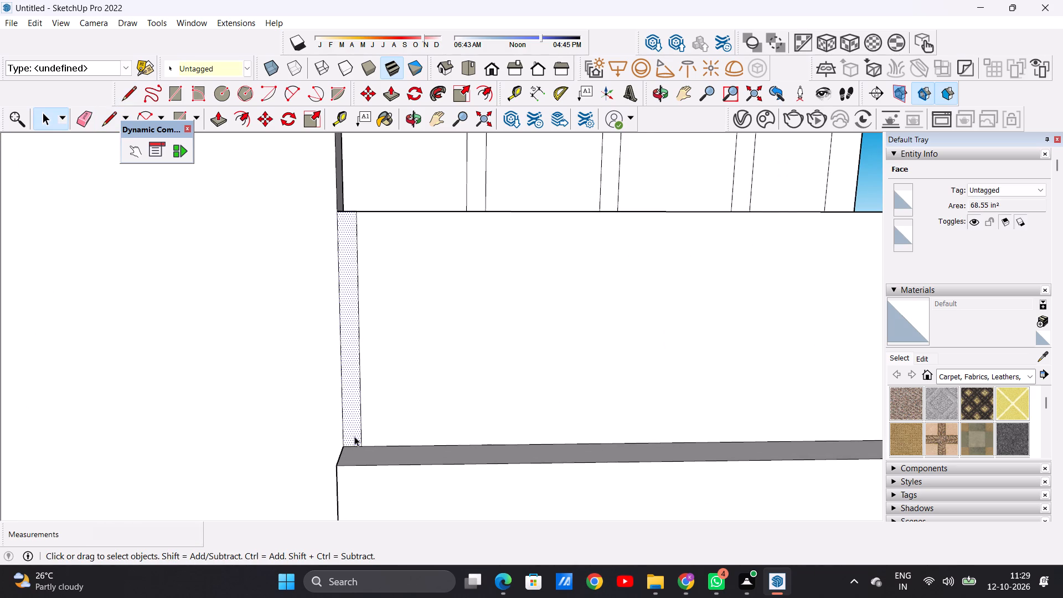
key("m")
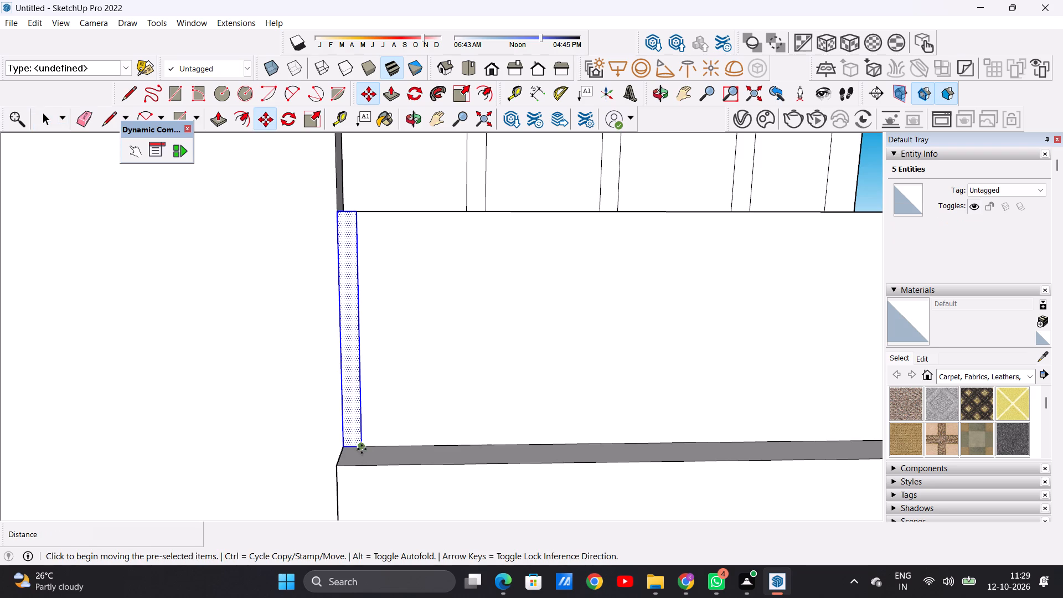
scroll(362, 449, "up", 5)
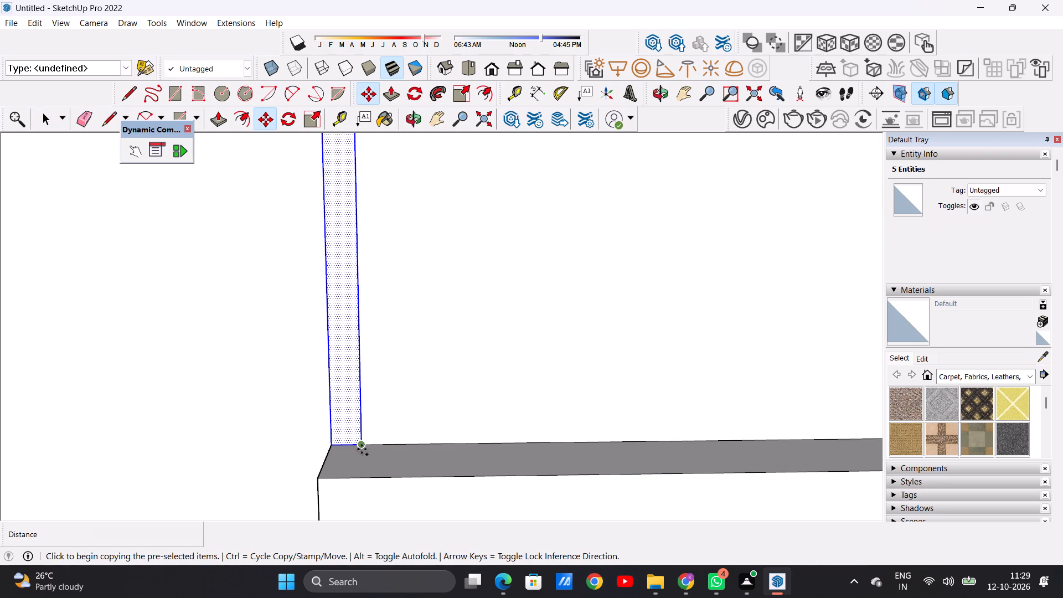
left_click(362, 449)
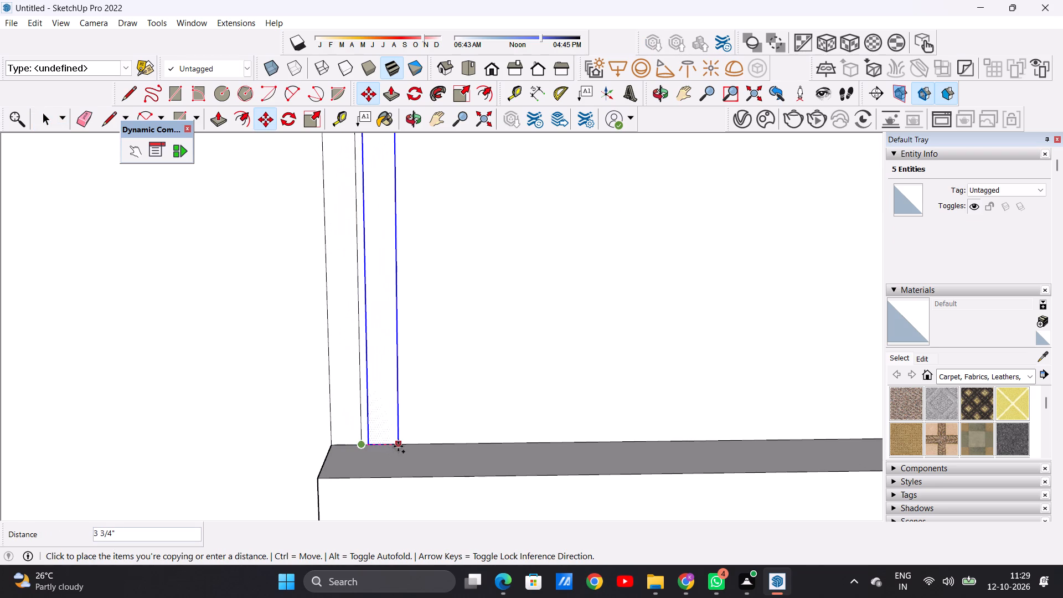
left_click(397, 444)
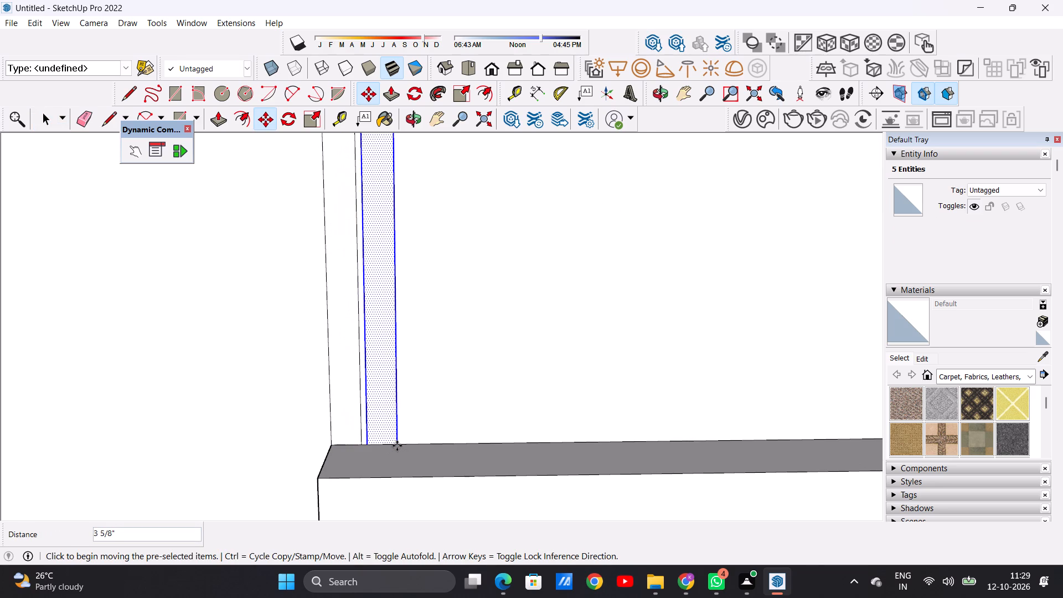
Add three more copies of the strip along the same balcony parapet, each about 3 5/8" from the previous one.
left_click(397, 447)
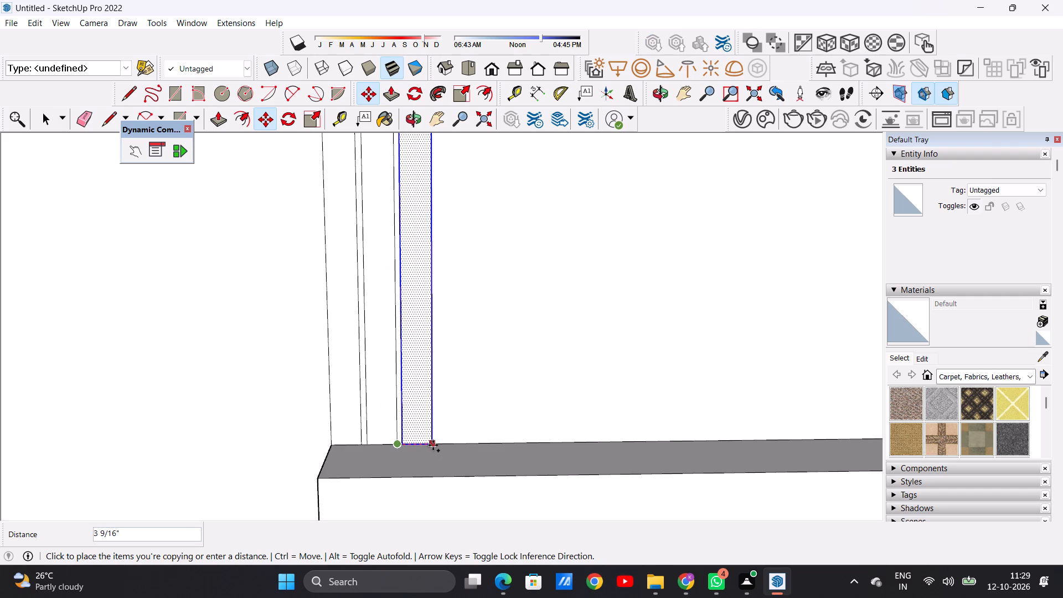
left_click(433, 445)
left_click(433, 445)
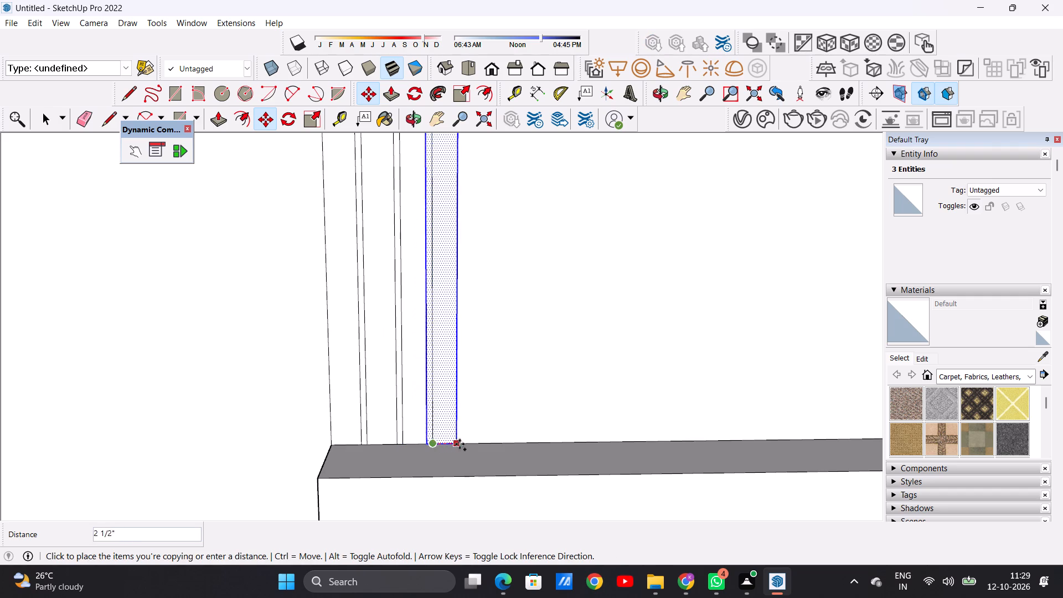
left_click(468, 444)
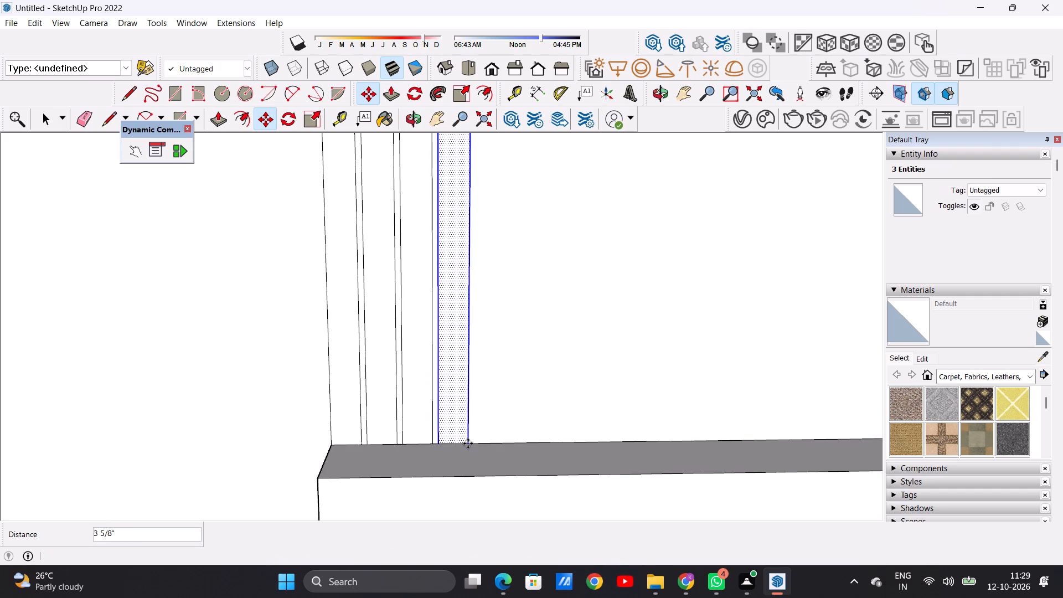
left_click(468, 444)
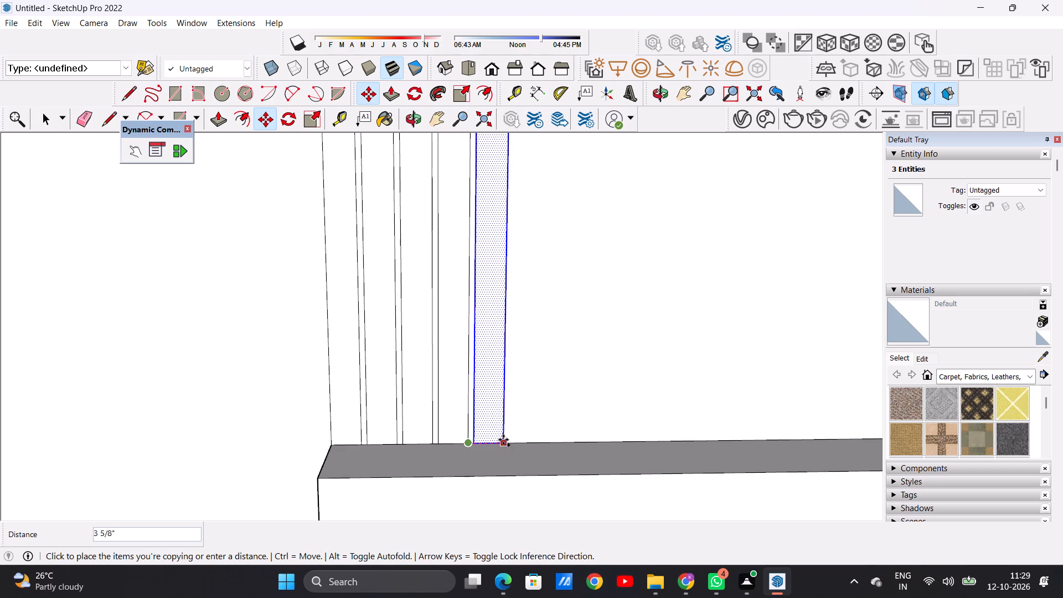
left_click(503, 440)
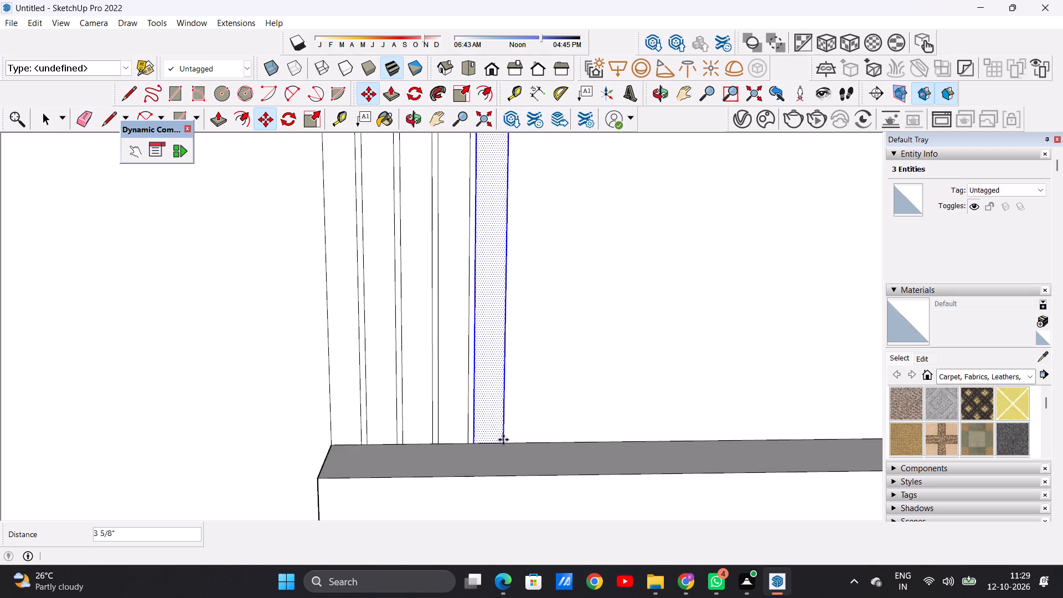
scroll(449, 441, "down", 8)
scroll(448, 438, "down", 15)
left_click(698, 372)
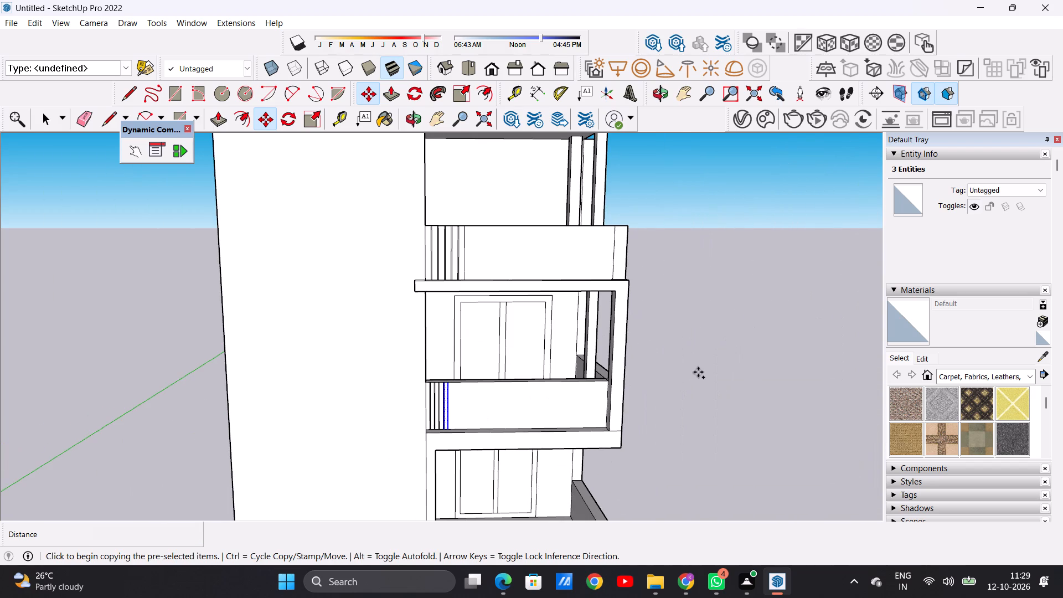
key("space")
left_click(697, 374)
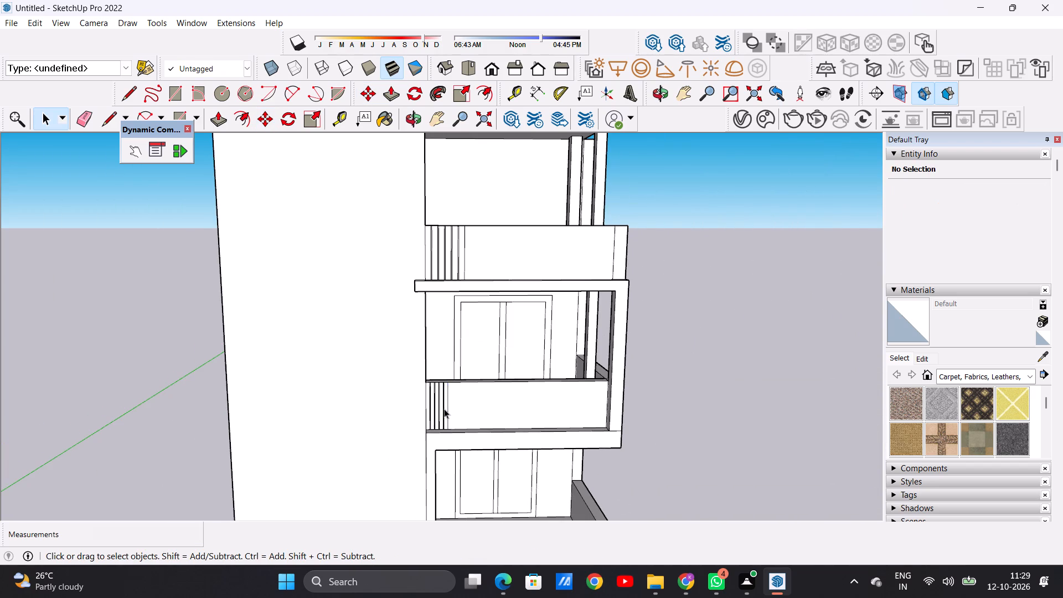
Examine the strips on the balcony parapet against those on the top terrace parapet from several angles.
scroll(444, 409, "up", 1)
scroll(444, 409, "down", 1)
scroll(444, 409, "up", 4)
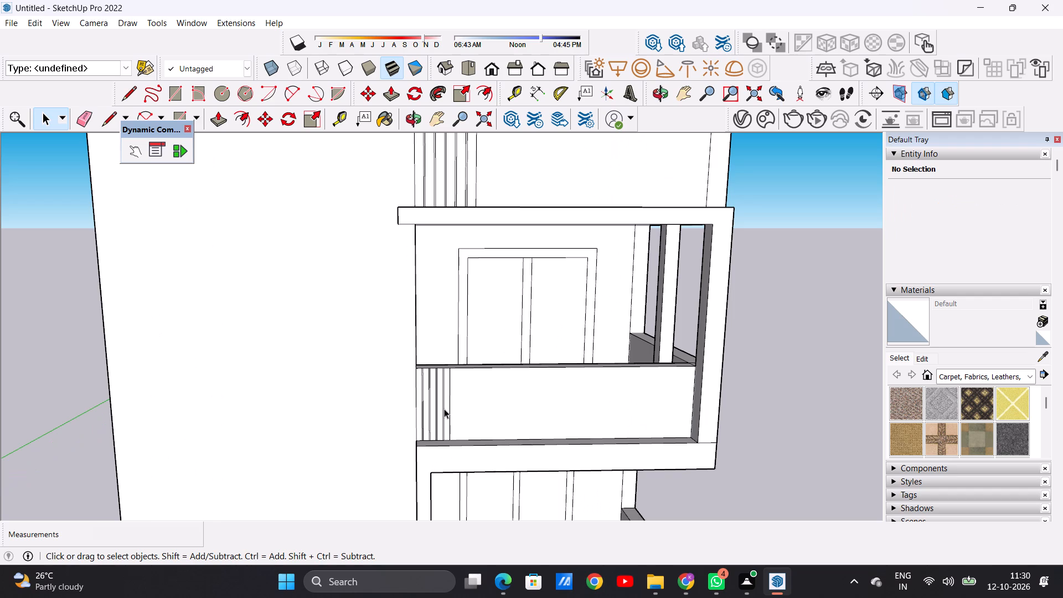
scroll(442, 410, "down", 6)
scroll(453, 401, "up", 9)
middle_click_drag(459, 411, 420, 411)
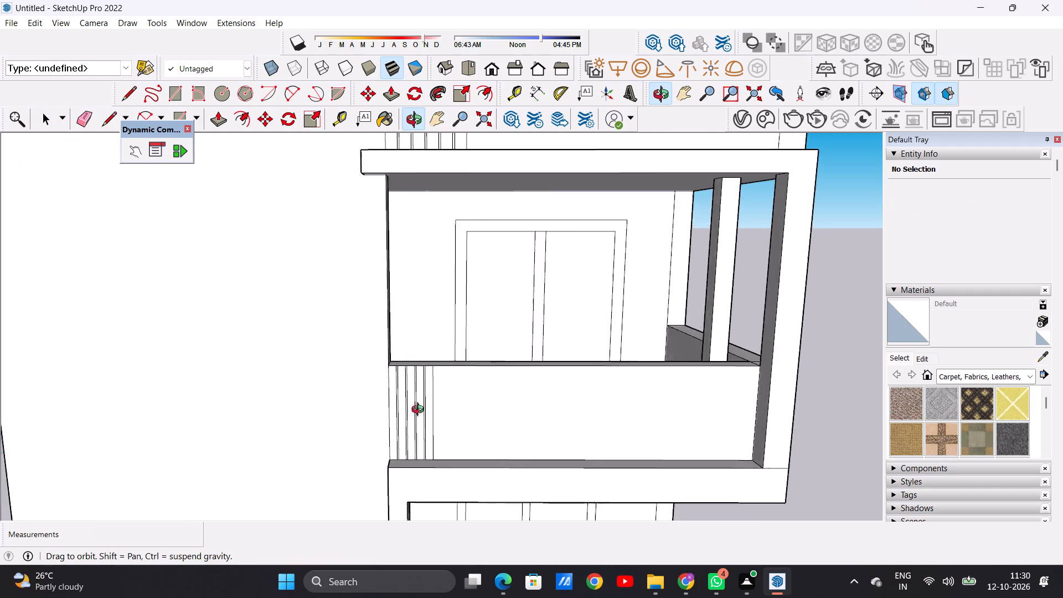
middle_click_drag(420, 411, 442, 441)
scroll(411, 441, "down", 12)
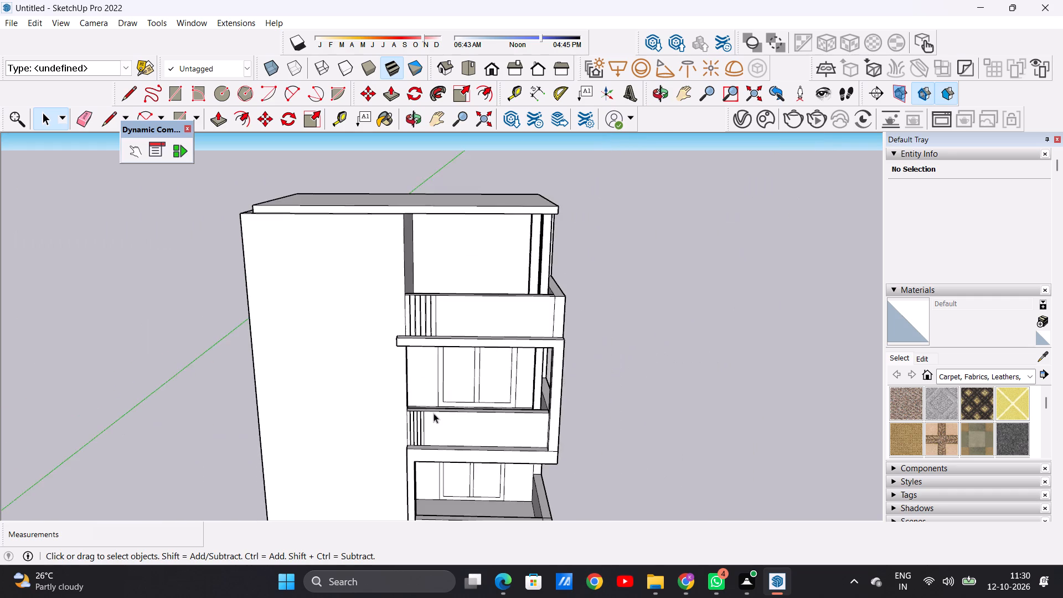
scroll(438, 429, "up", 1)
scroll(438, 429, "down", 1)
scroll(438, 429, "up", 14)
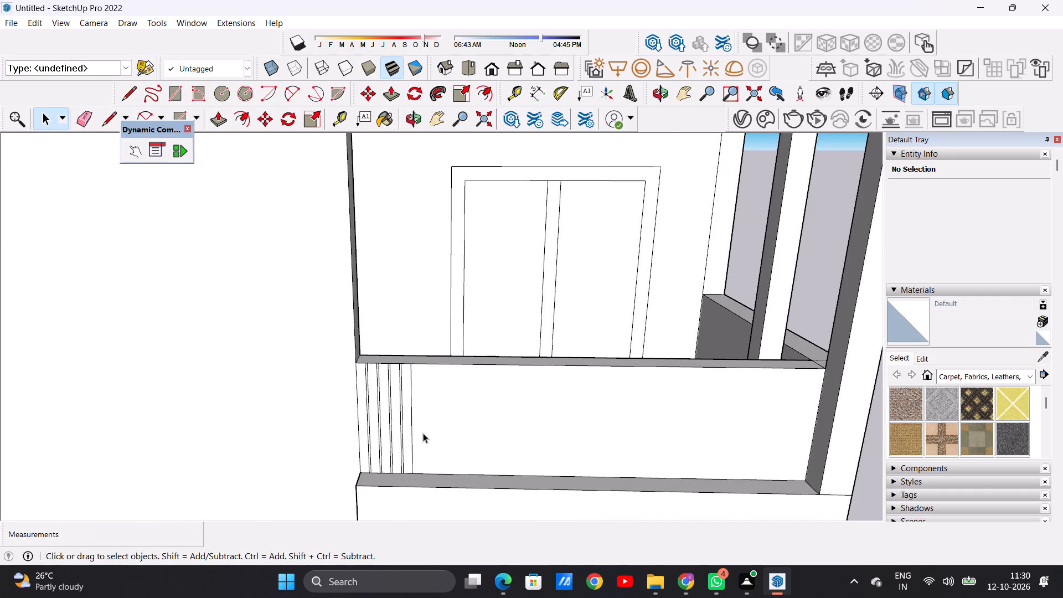
scroll(405, 408, "down", 12)
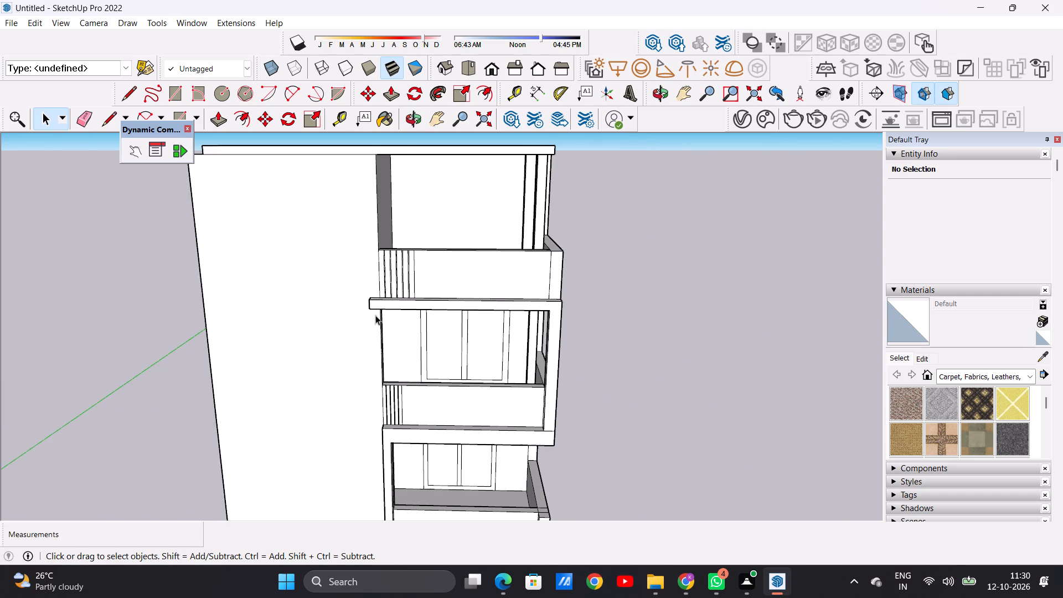
scroll(394, 278, "up", 3)
middle_click_drag(433, 496, 431, 443)
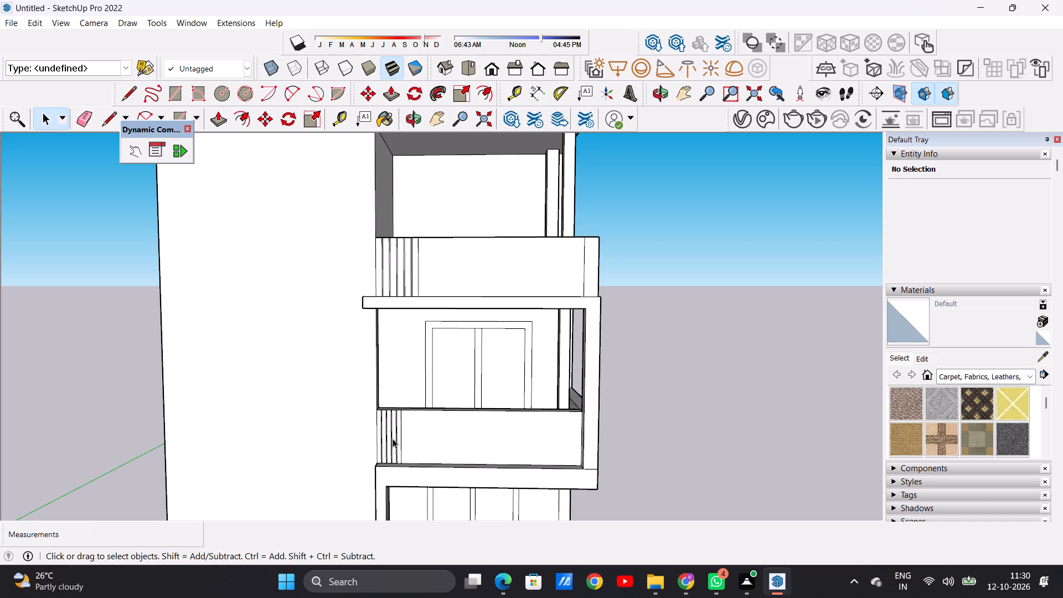
Copy the last strip on the parapet of the balcony below the top terrace about 4 3/16" further along the parapet.
scroll(391, 438, "up", 5)
scroll(394, 438, "down", 1)
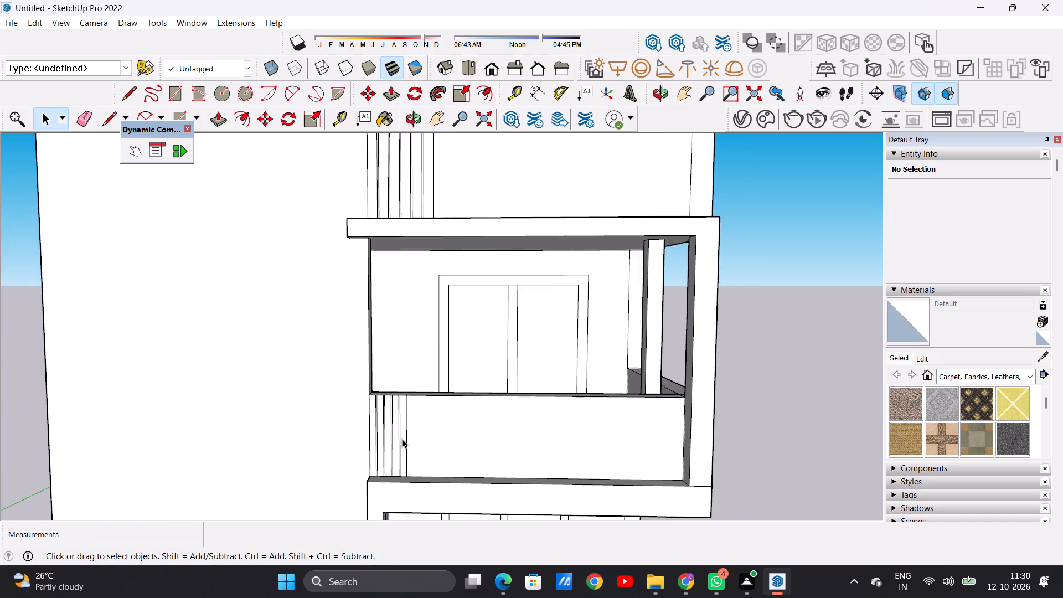
scroll(402, 439, "down", 1)
scroll(405, 473, "up", 7)
scroll(401, 467, "down", 1)
scroll(401, 467, "up", 4)
double_click(401, 467)
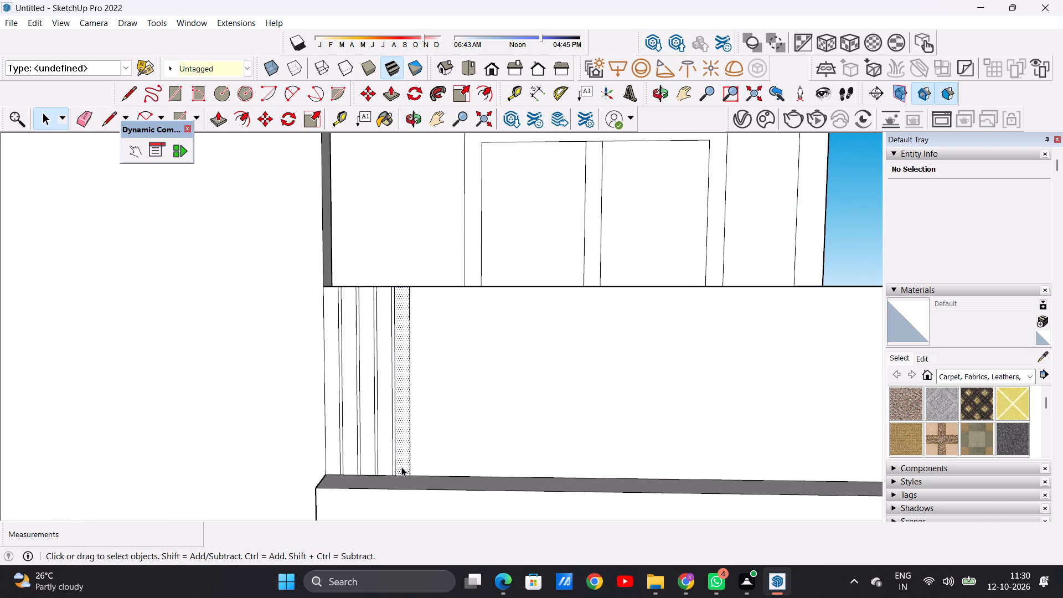
key("m")
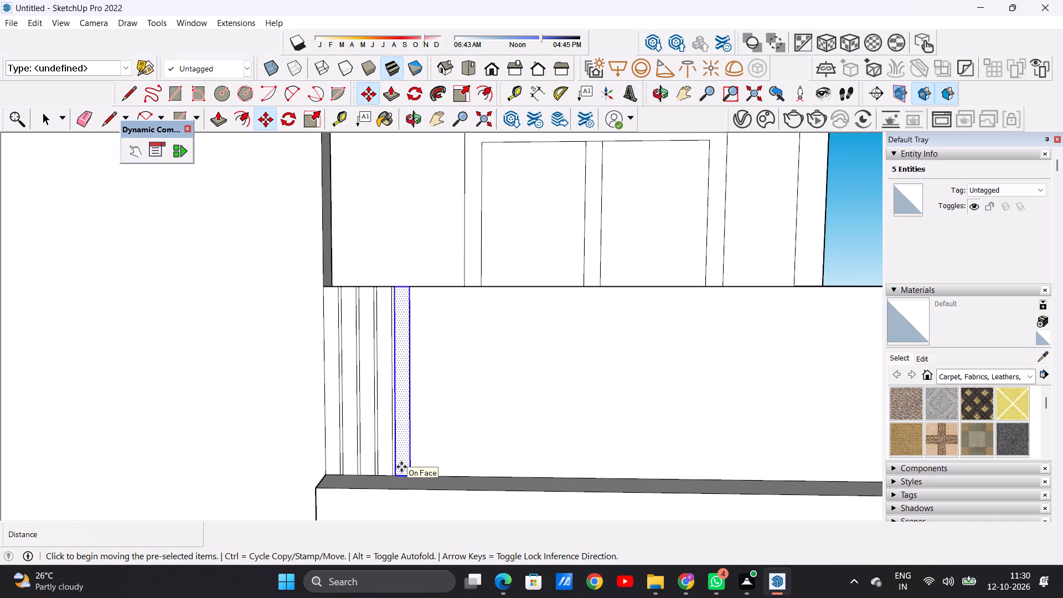
scroll(412, 473, "up", 4)
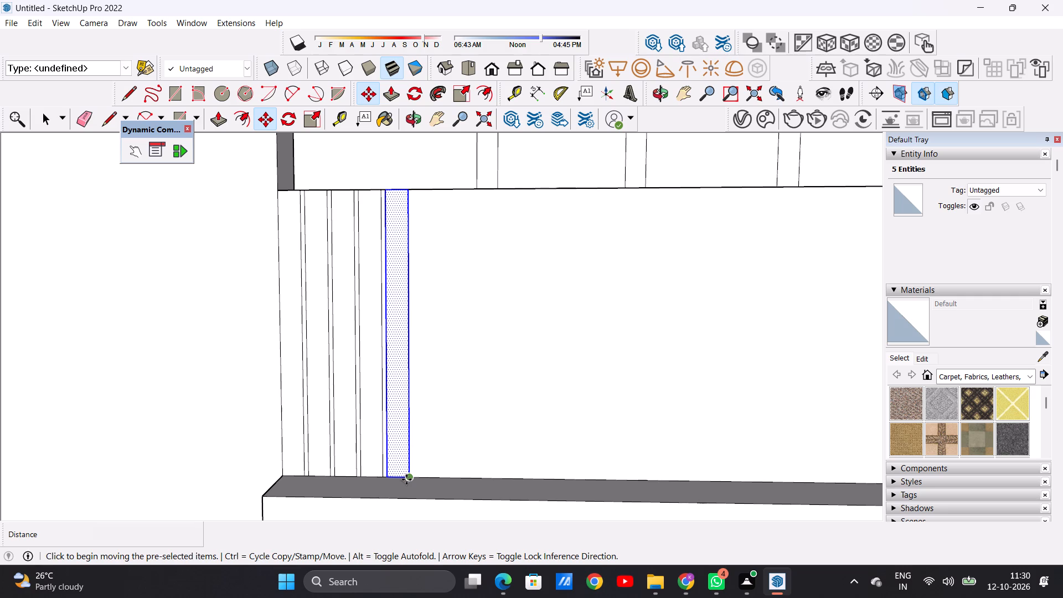
left_click(406, 480)
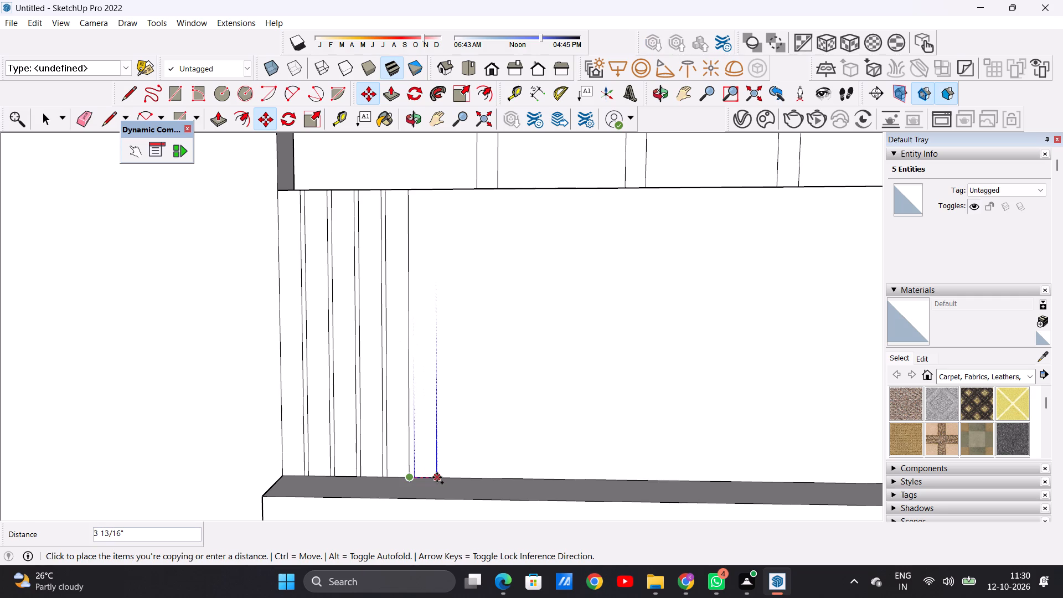
left_click(440, 476)
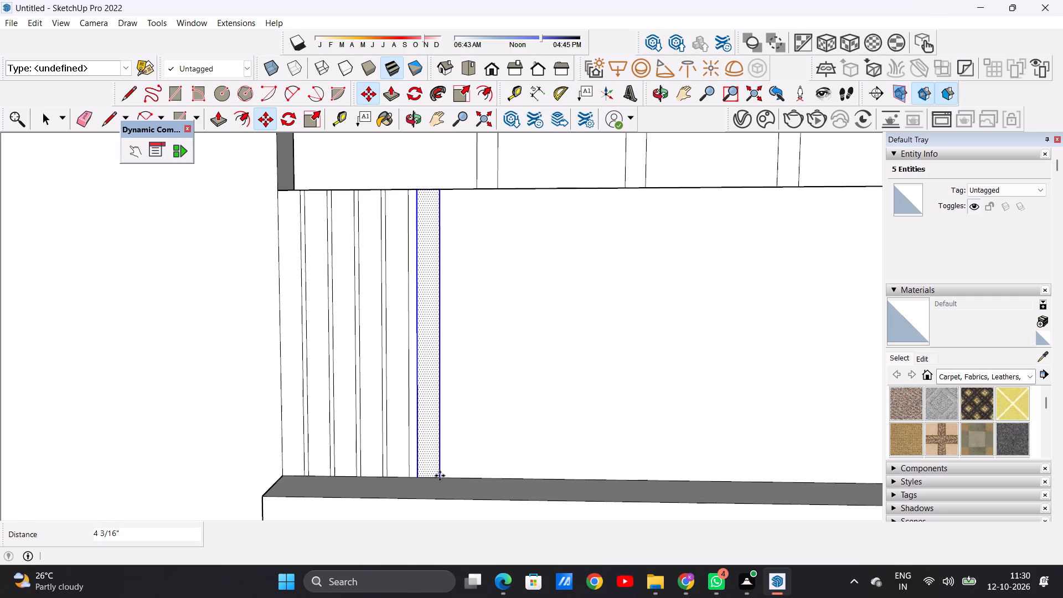
key("space")
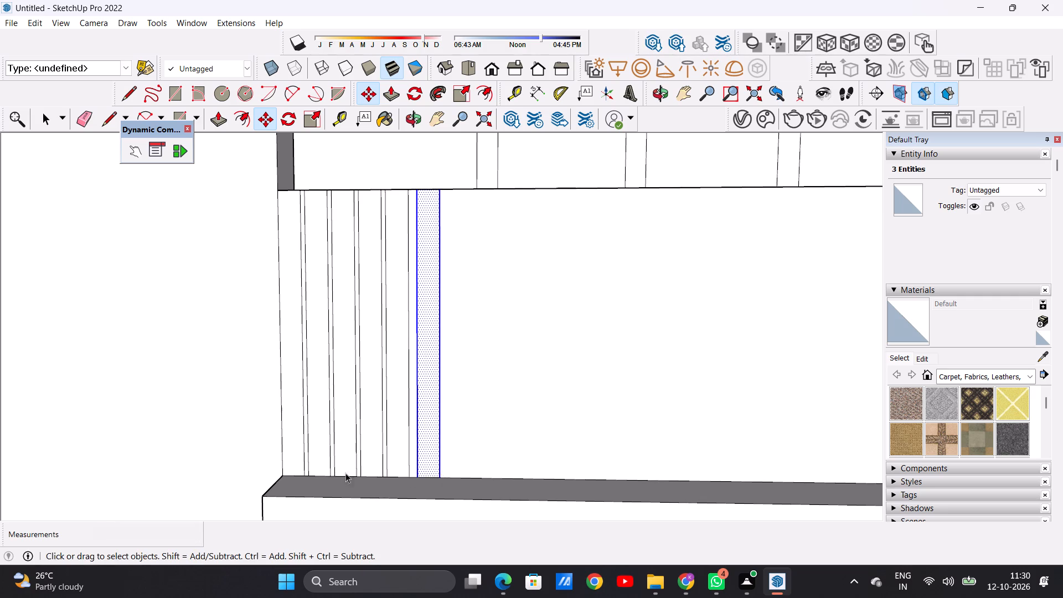
scroll(349, 463, "down", 20)
left_click(655, 343)
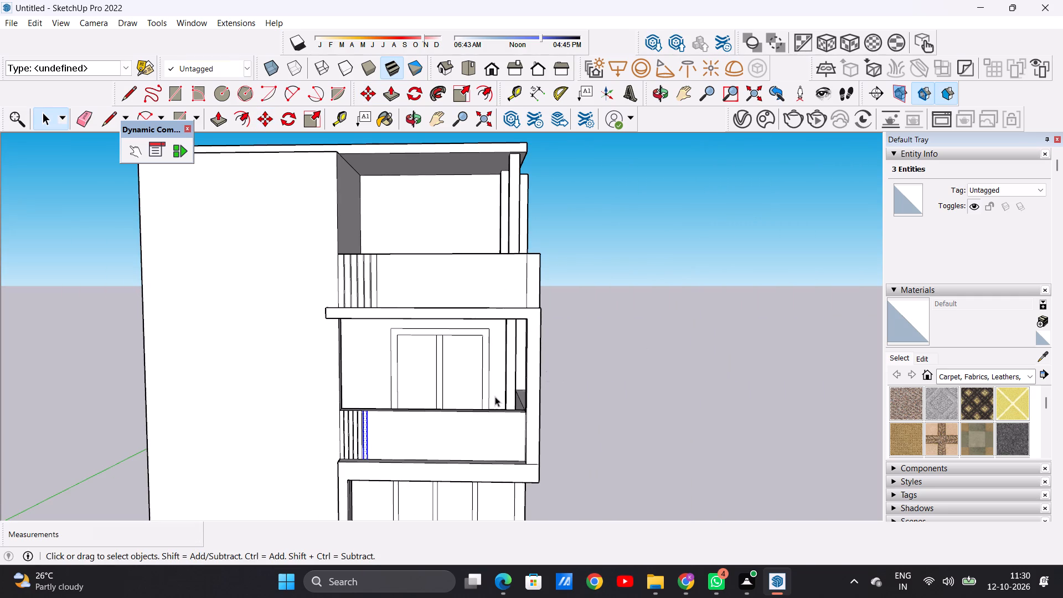
Erase all the vertical strip lines near the blank-wall end of the top terrace parapet.
scroll(377, 442, "up", 11)
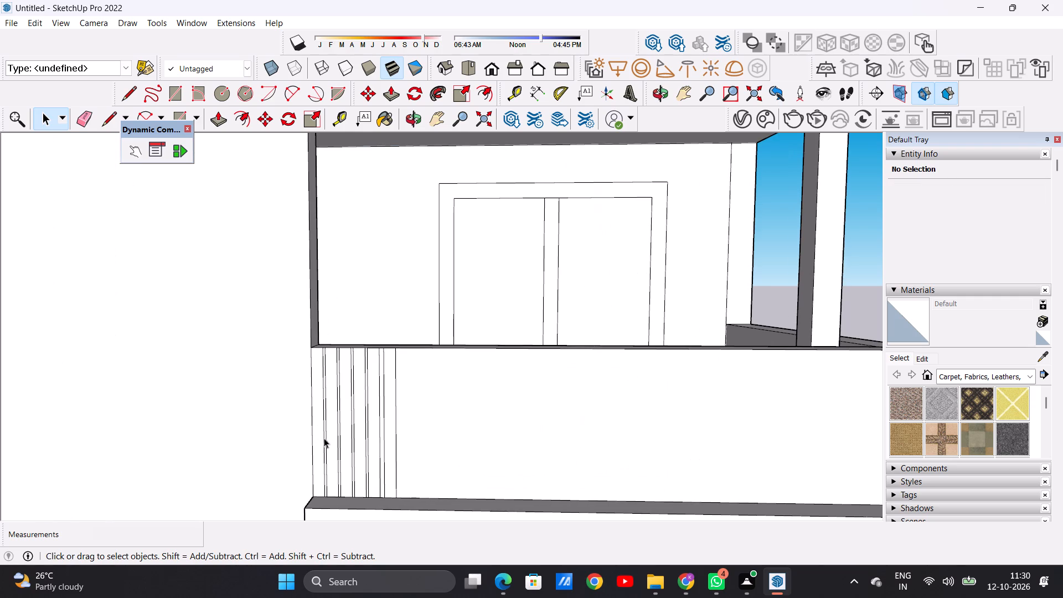
scroll(394, 472, "down", 3)
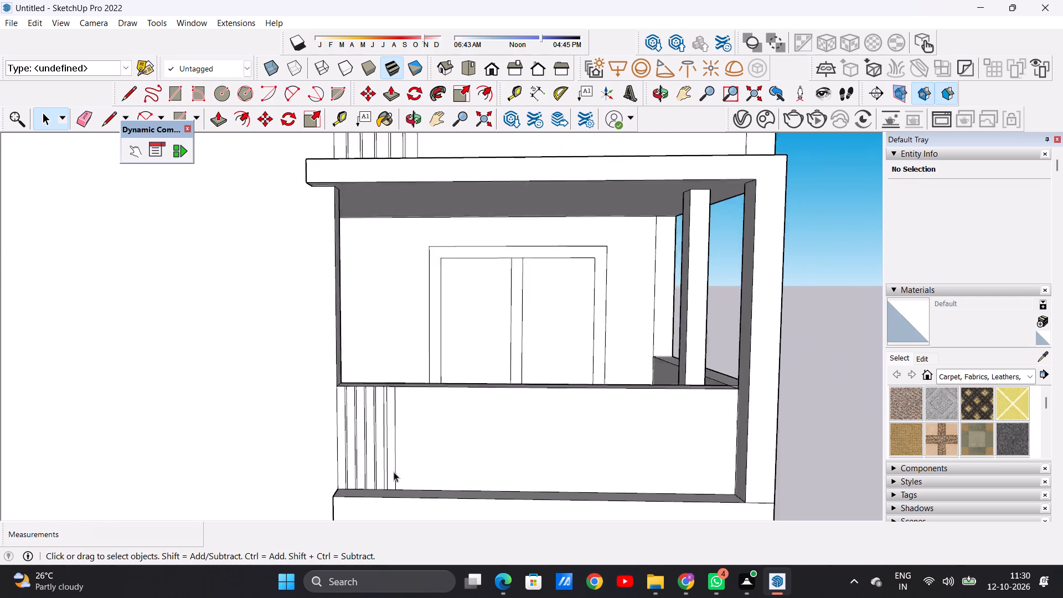
scroll(394, 472, "down", 11)
scroll(387, 323, "up", 16)
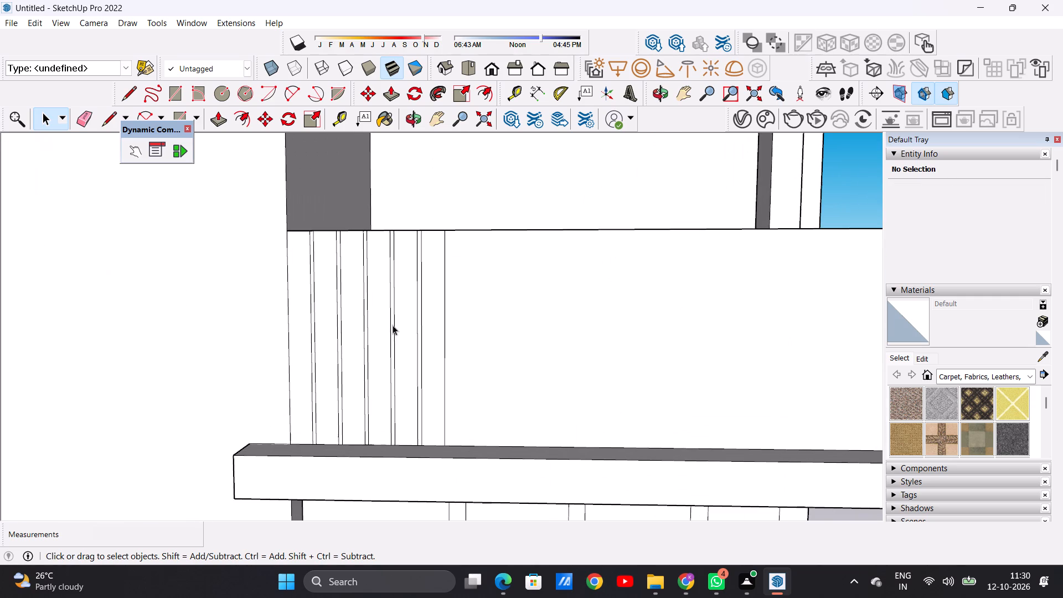
scroll(409, 318, "up", 5)
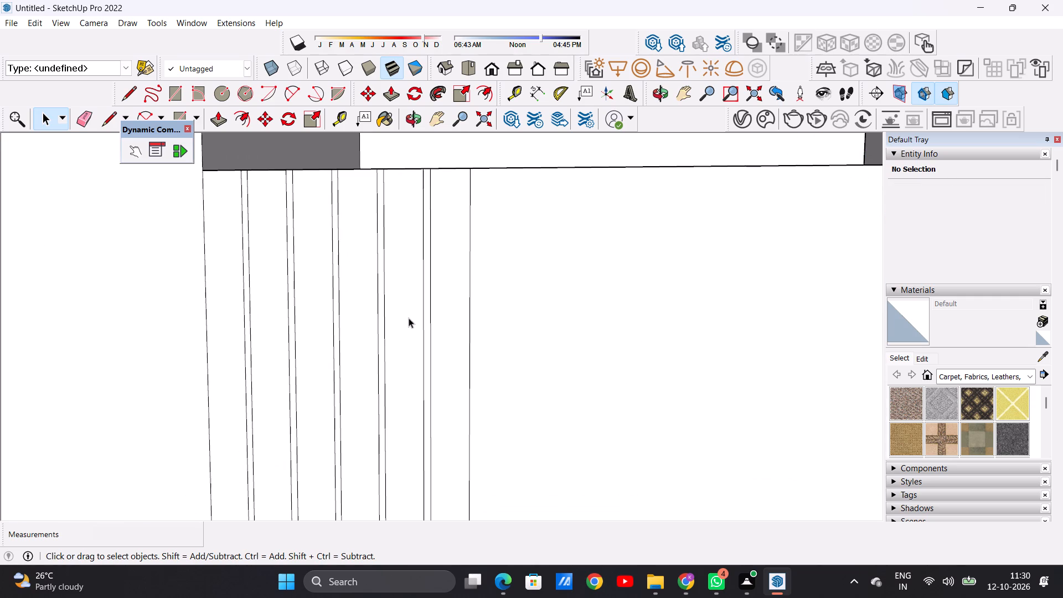
key("e")
left_click_drag(240, 313, 384, 314)
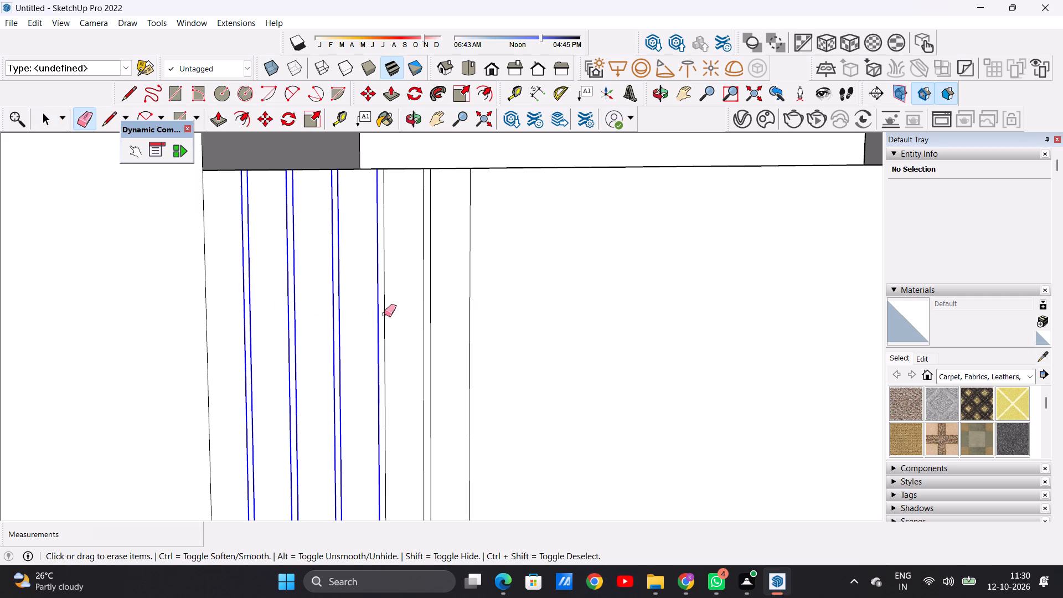
left_click_drag(384, 314, 490, 323)
scroll(357, 360, "down", 12)
scroll(343, 399, "up", 7)
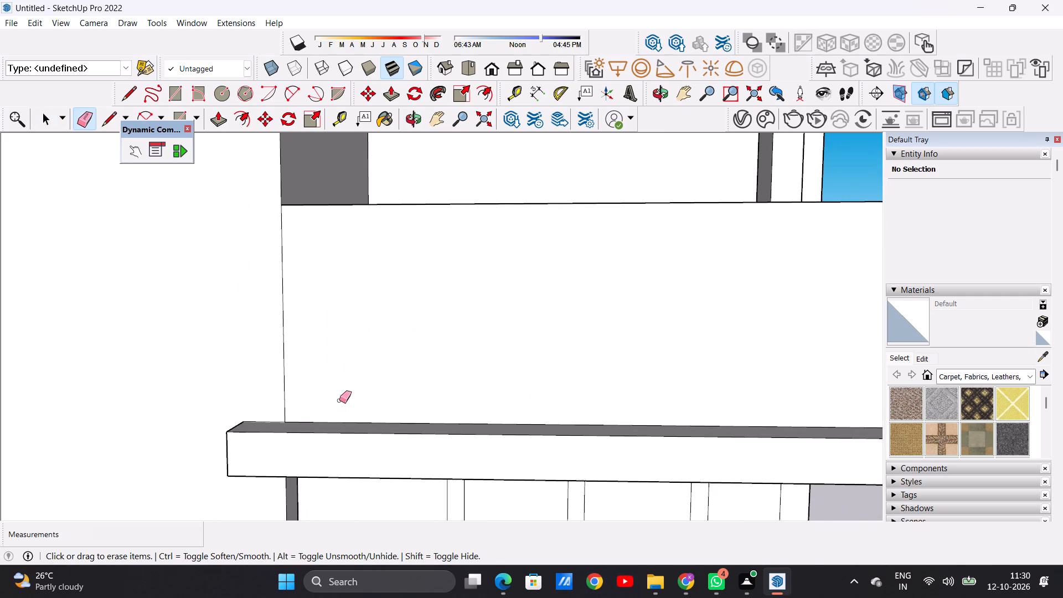
Draw a vertical line about 3' 5 9/16" long down the top terrace parapet, close to its blank-wall end, forming a narrow strip.
key("space")
key("l")
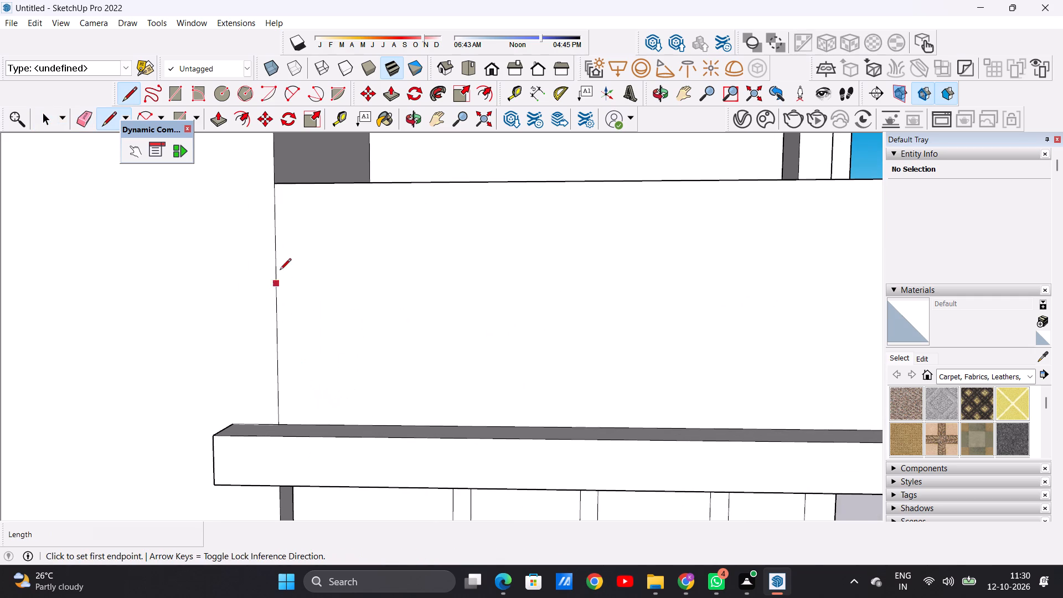
left_click(288, 187)
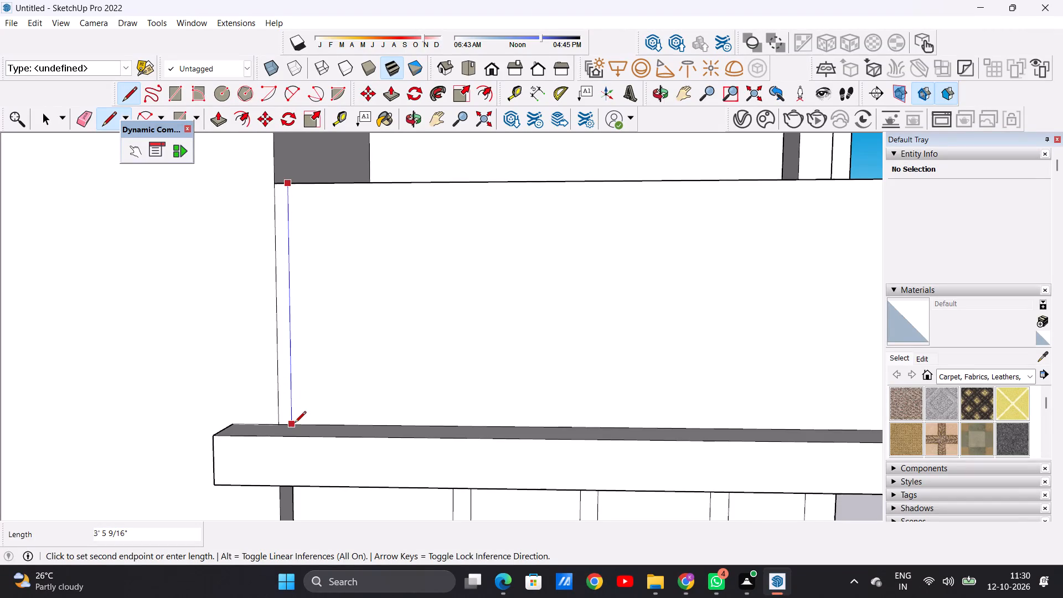
left_click(295, 424)
key("space")
Copy the narrow strip at the blank-wall end of the top terrace parapet about 2 3/4" along the parapet.
scroll(308, 379, "down", 19)
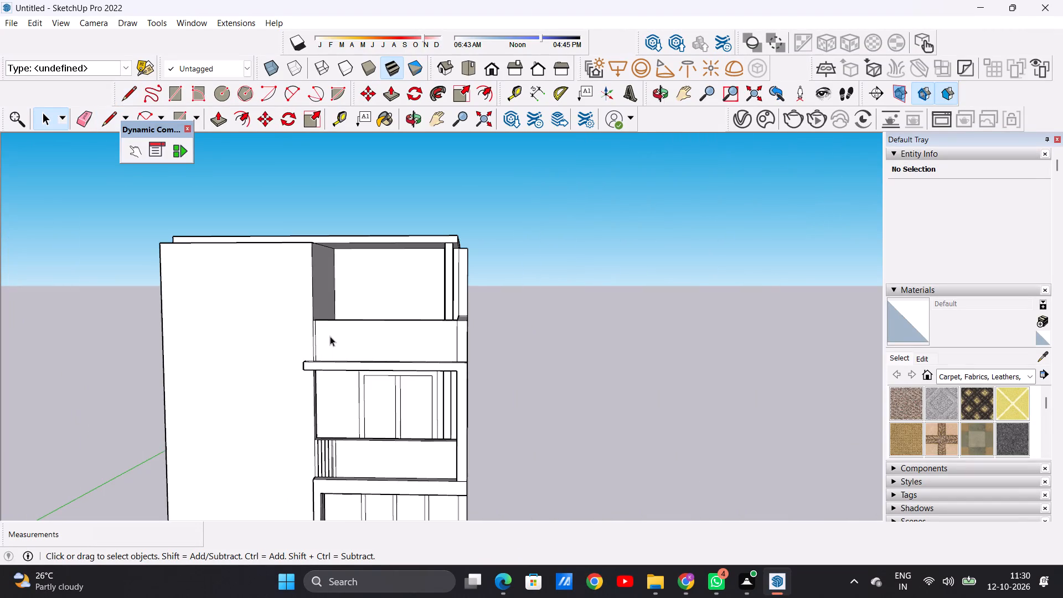
scroll(318, 363, "down", 1)
scroll(317, 363, "up", 20)
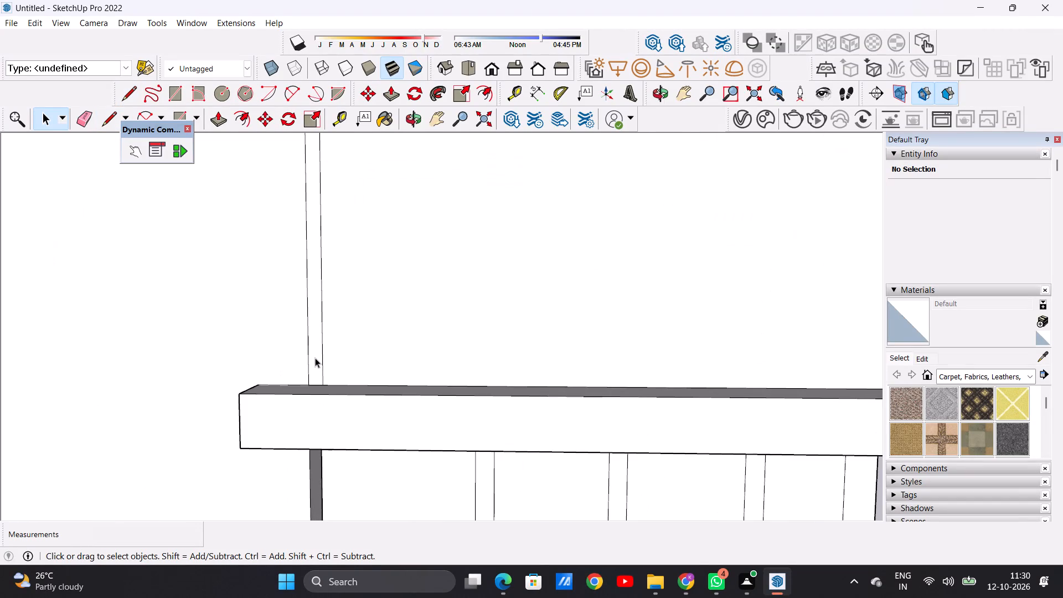
double_click(315, 358)
scroll(314, 388, "up", 5)
key("m")
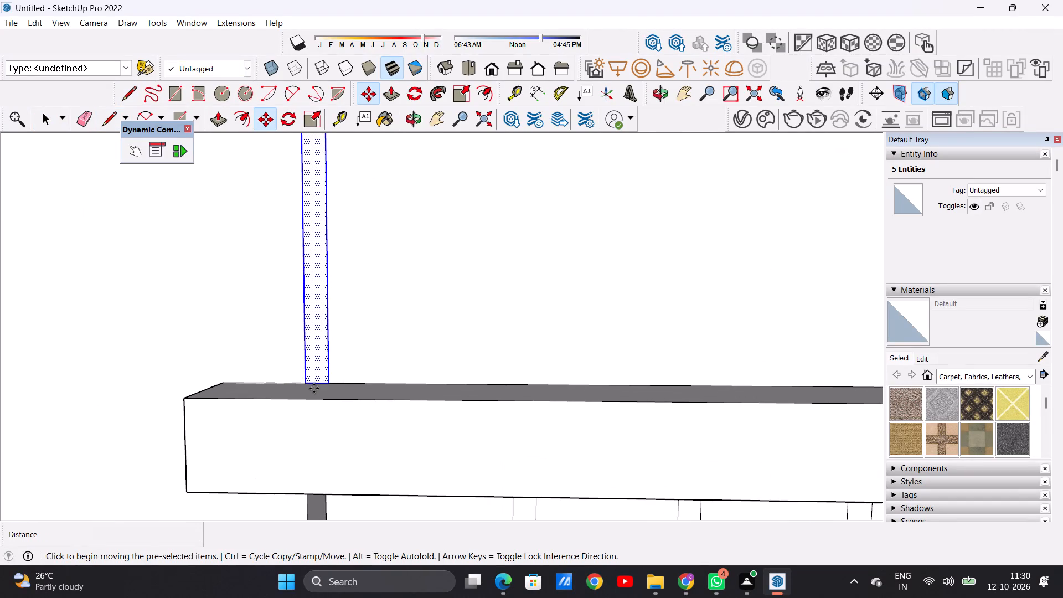
left_click(328, 382)
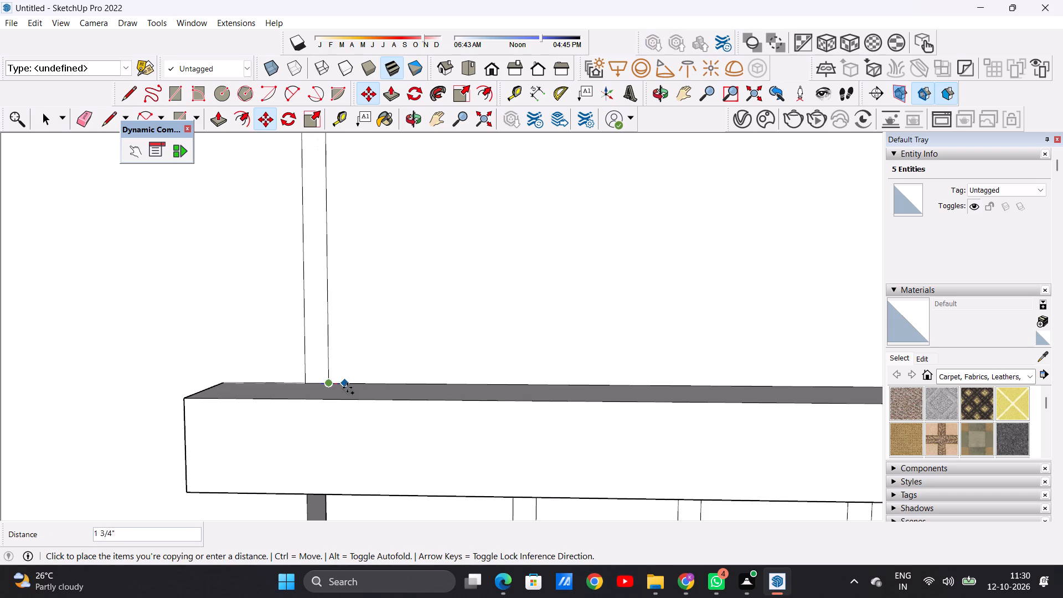
key("space")
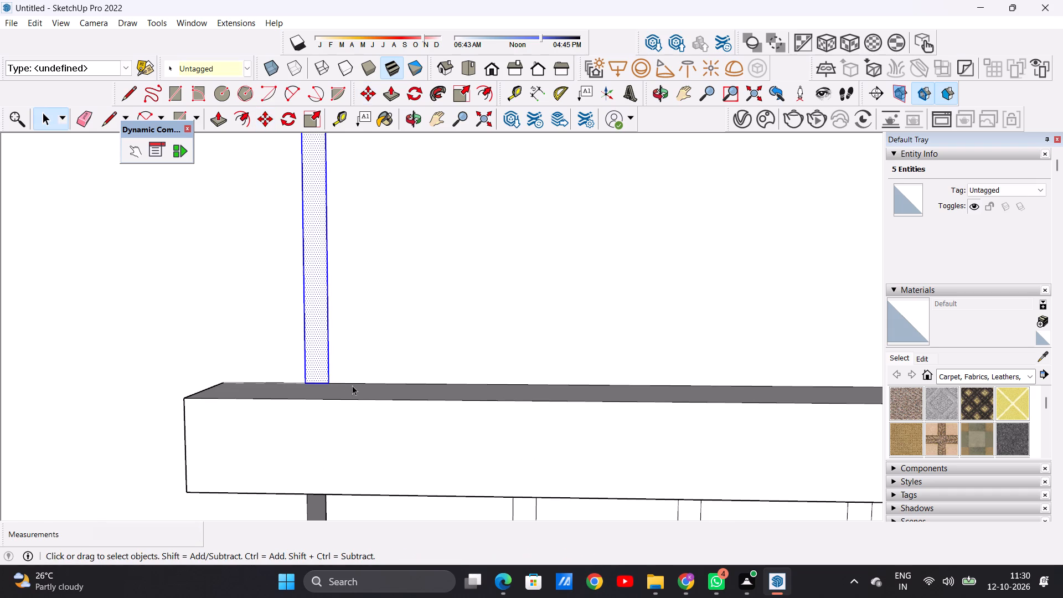
key("m")
scroll(332, 387, "up", 7)
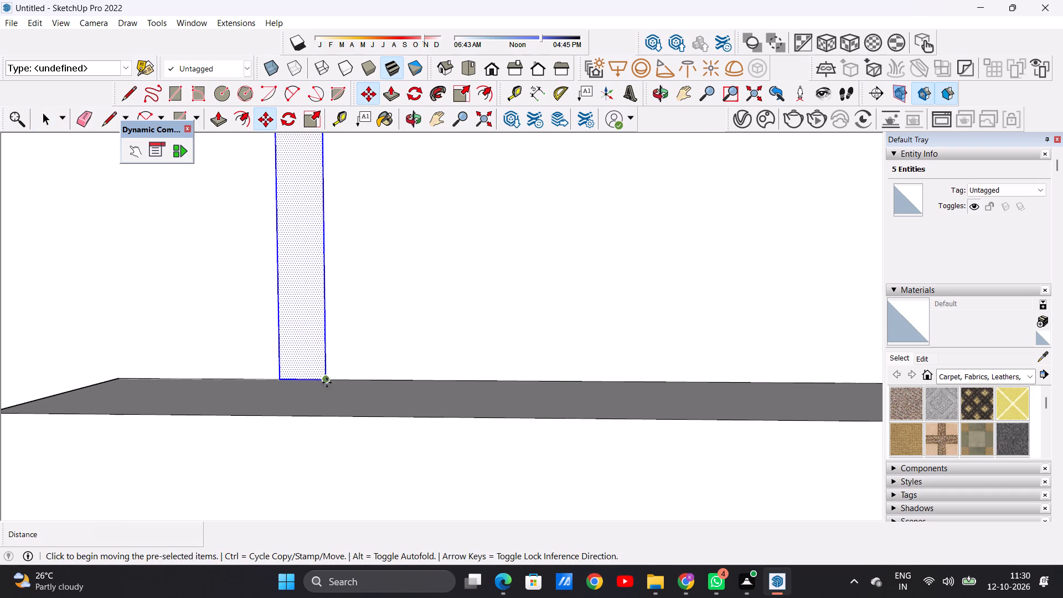
left_click(327, 383)
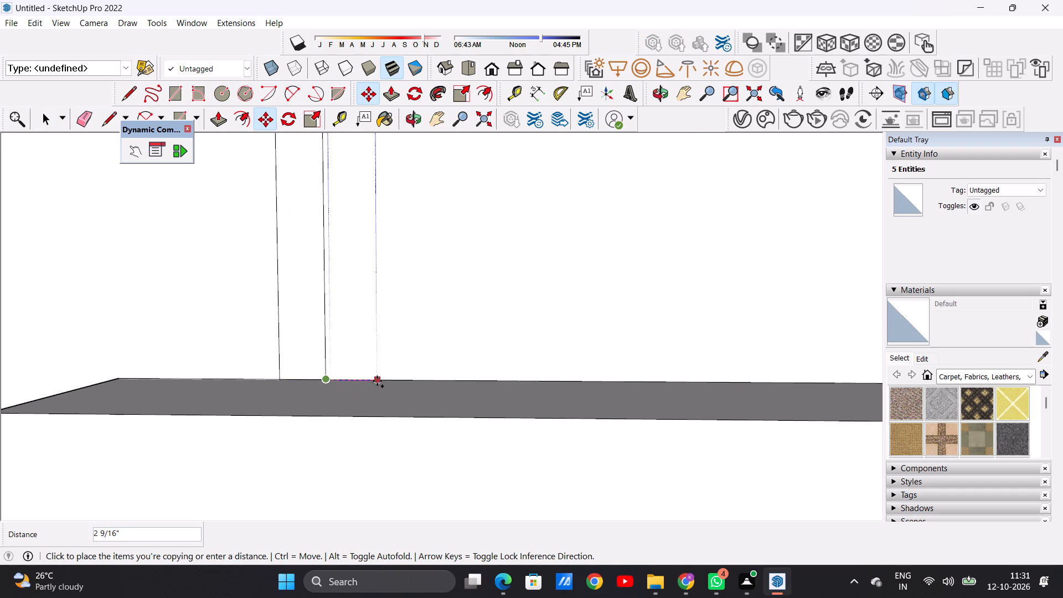
left_click(381, 381)
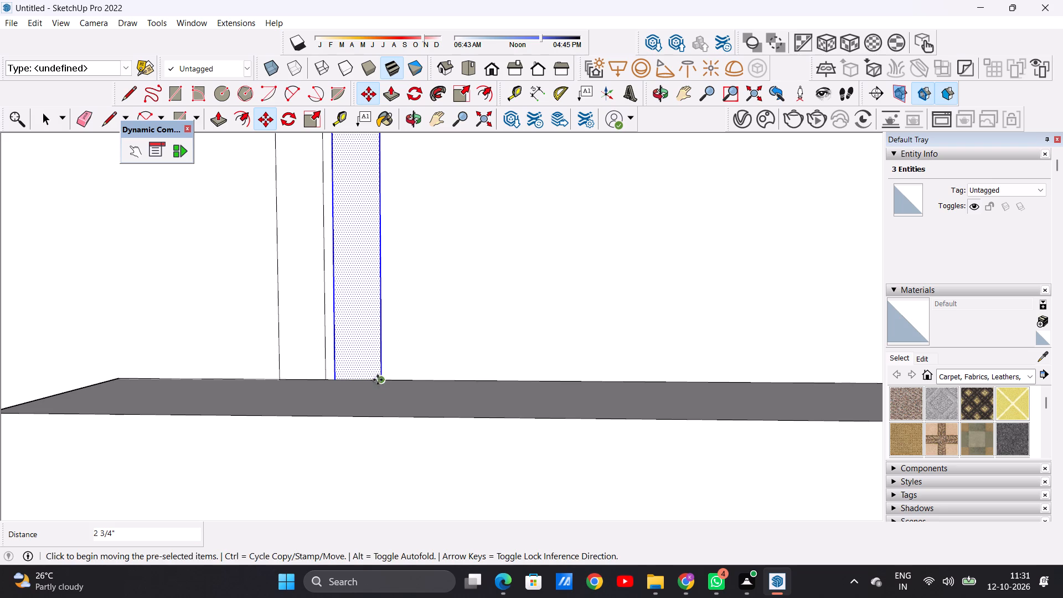
Add four more copies of the strip along the top terrace parapet, each about 2 5/8" from the previous one.
left_click(380, 382)
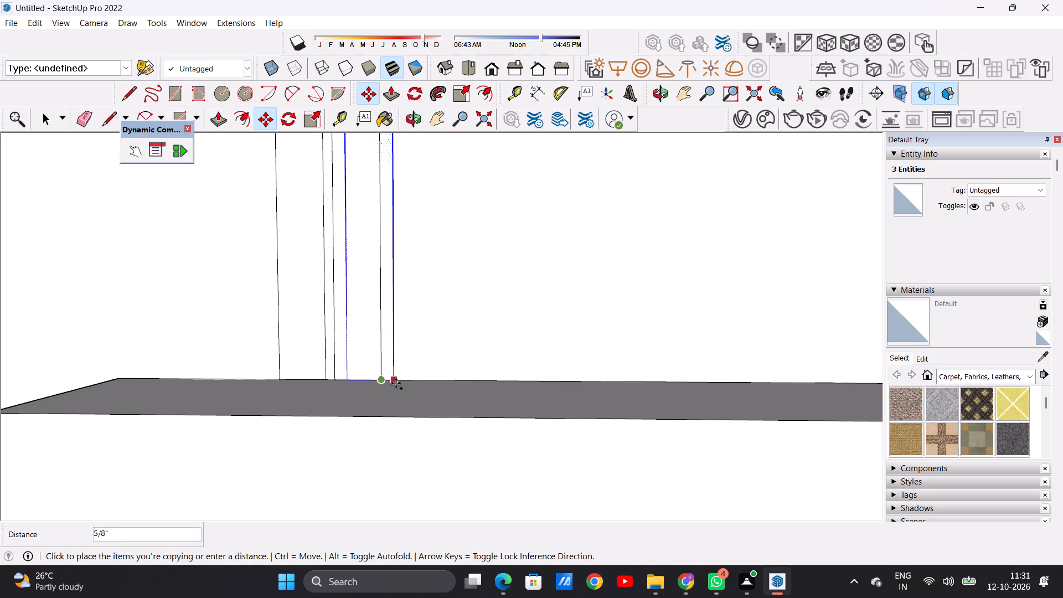
left_click(435, 380)
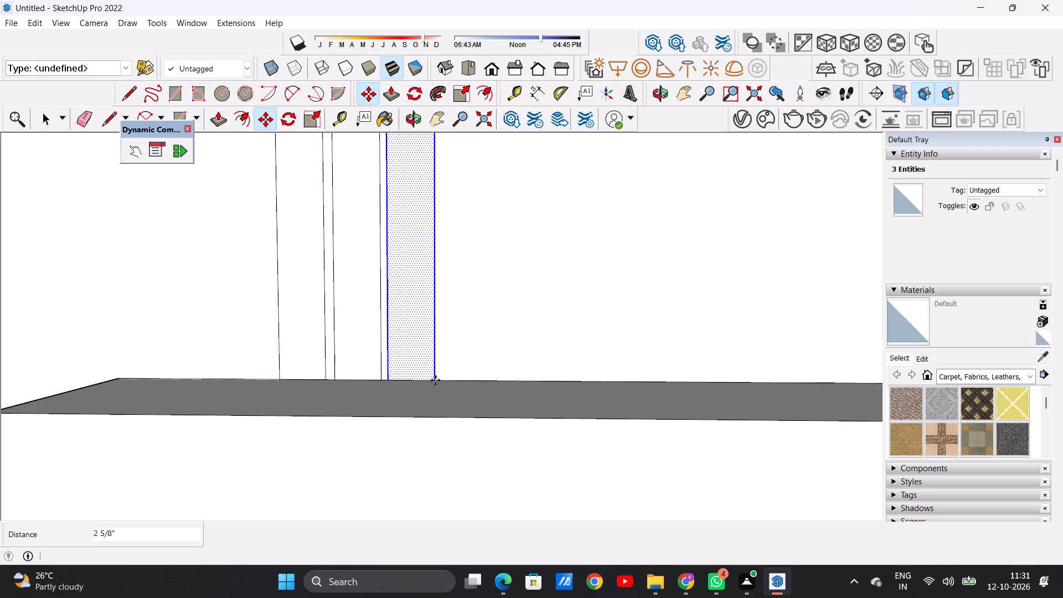
left_click(435, 380)
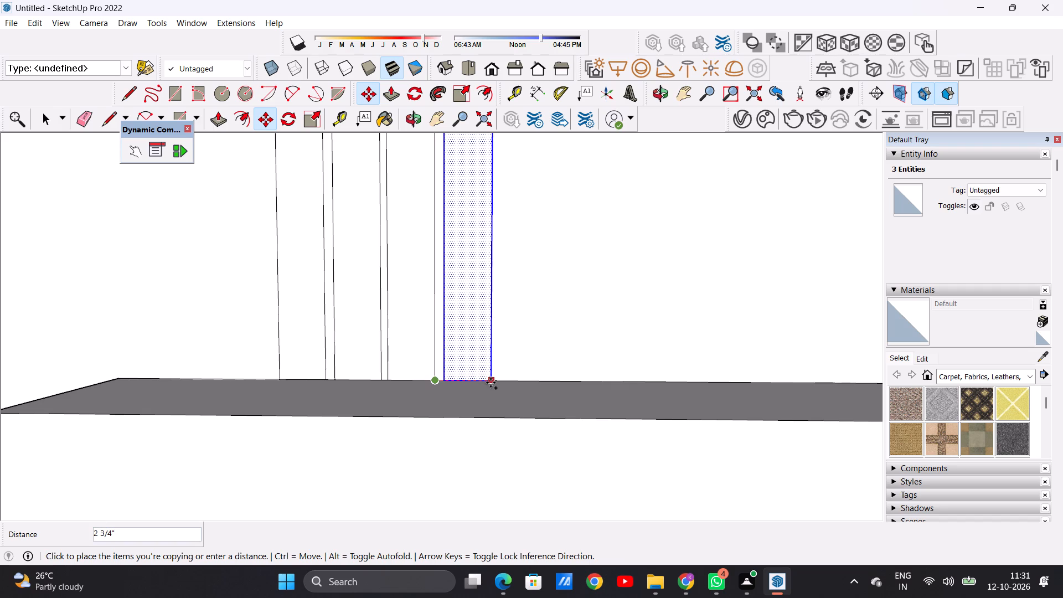
left_click(489, 383)
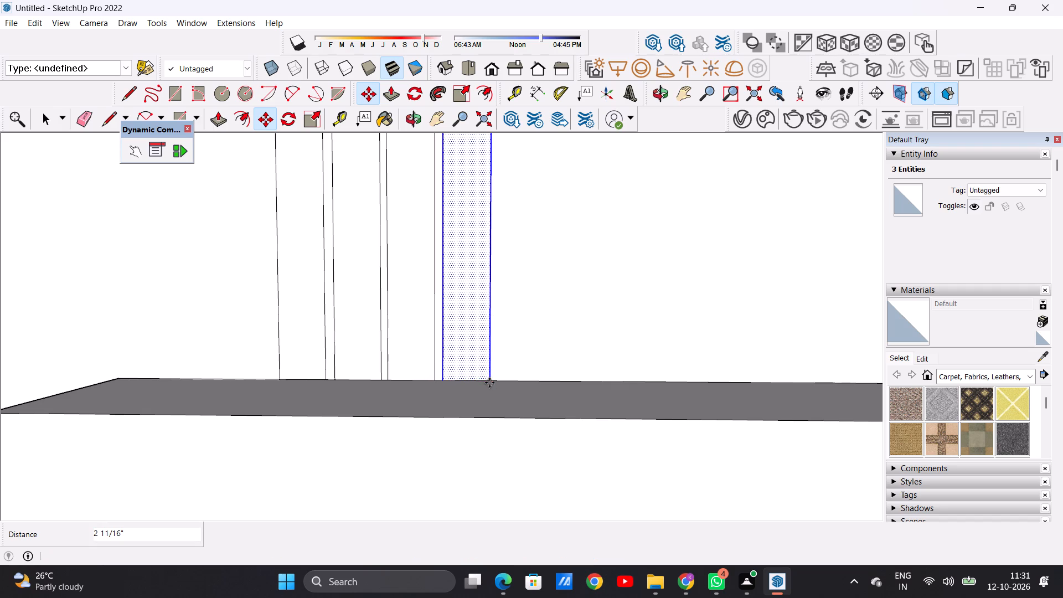
left_click(488, 381)
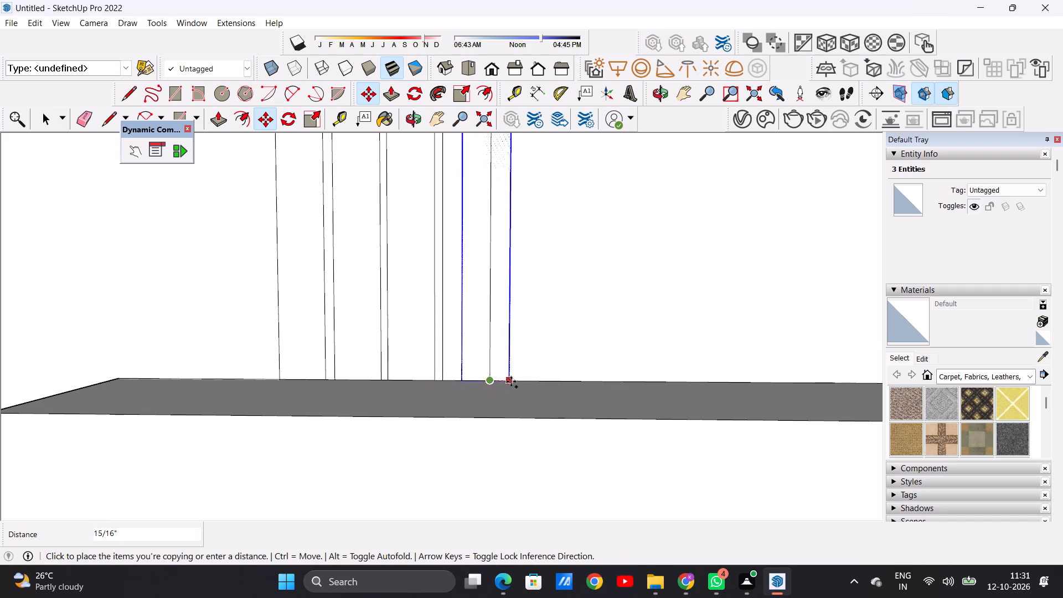
left_click(544, 382)
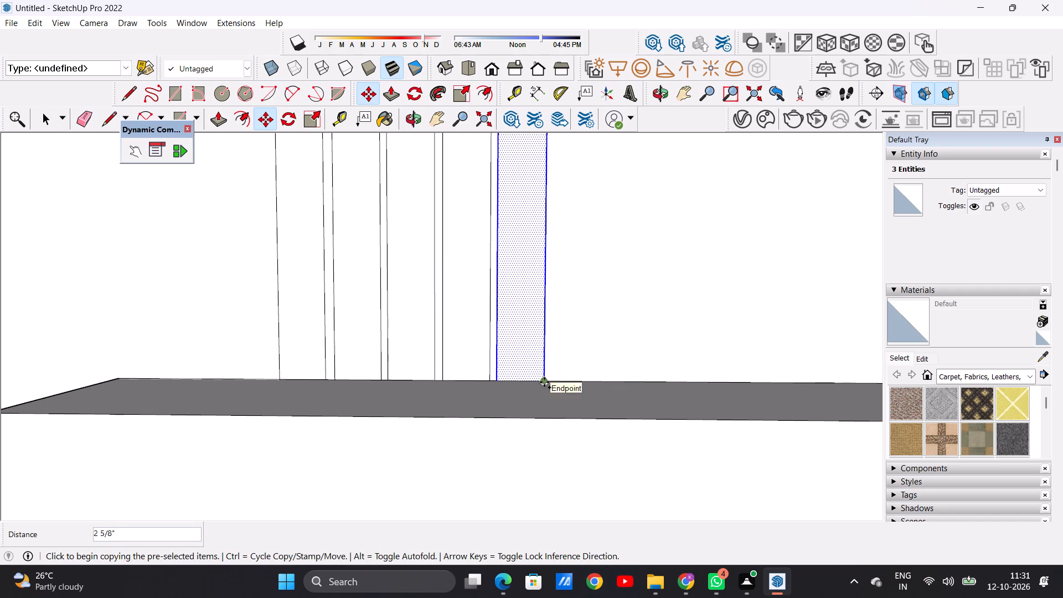
left_click(544, 382)
left_click(599, 382)
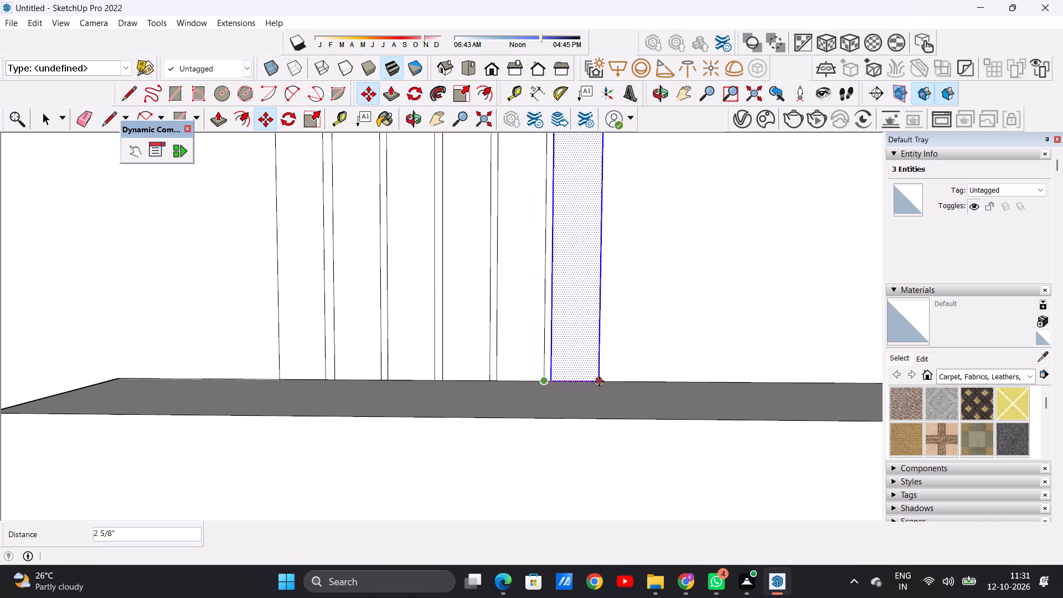
key("space")
scroll(416, 351, "down", 14)
scroll(409, 333, "up", 1)
scroll(405, 328, "down", 17)
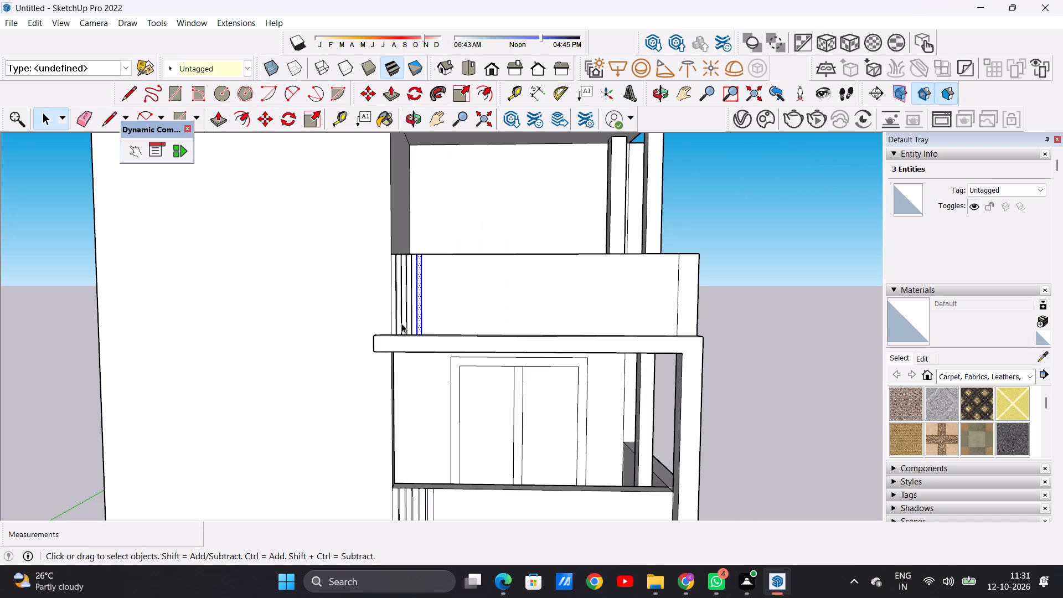
left_click(711, 224)
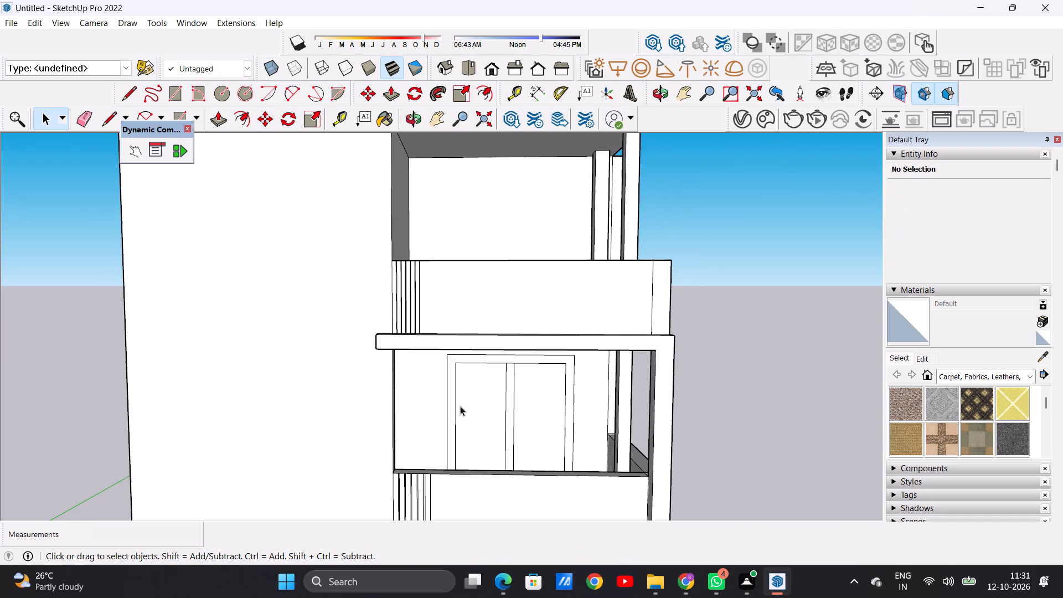
Compare the new strips on the top terrace parapet with those on the balcony parapet below.
scroll(429, 331, "down", 12)
scroll(433, 415, "up", 5)
scroll(429, 358, "up", 1)
scroll(428, 364, "down", 5)
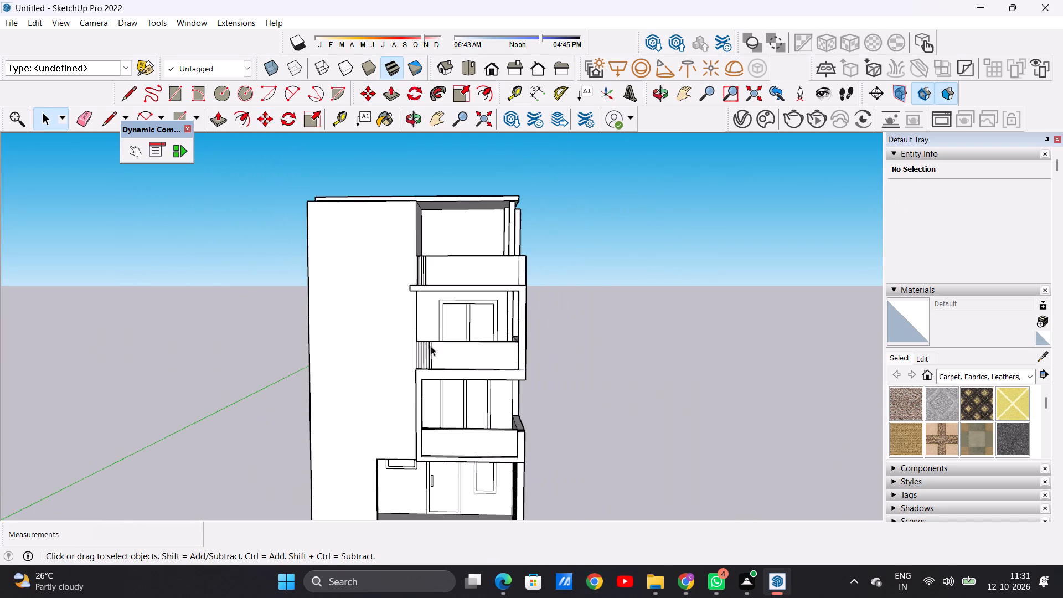
scroll(431, 346, "up", 8)
scroll(426, 357, "down", 1)
scroll(426, 357, "up", 7)
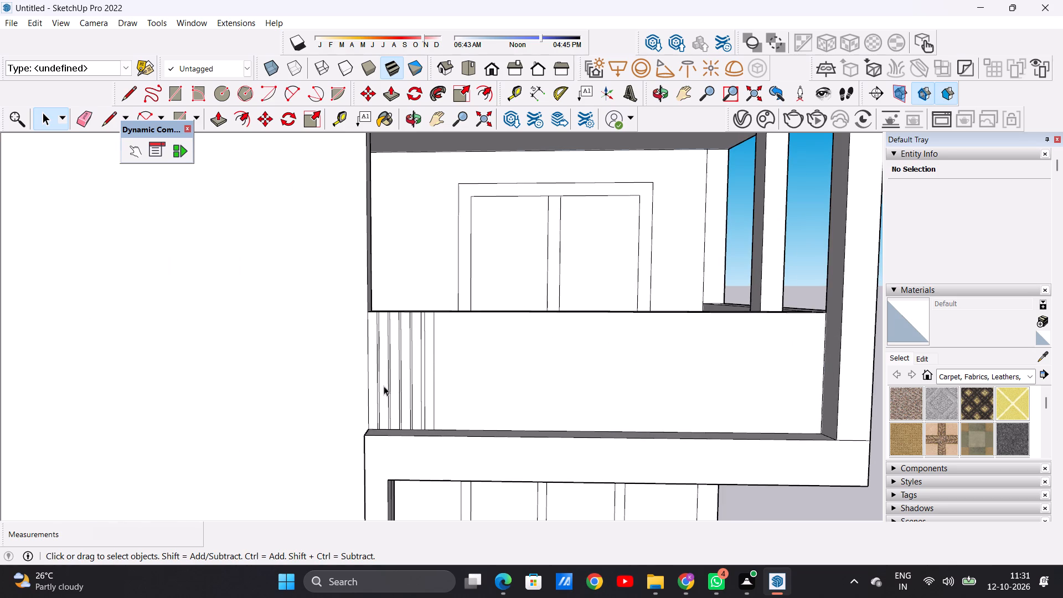
scroll(412, 394, "down", 12)
scroll(407, 257, "up", 17)
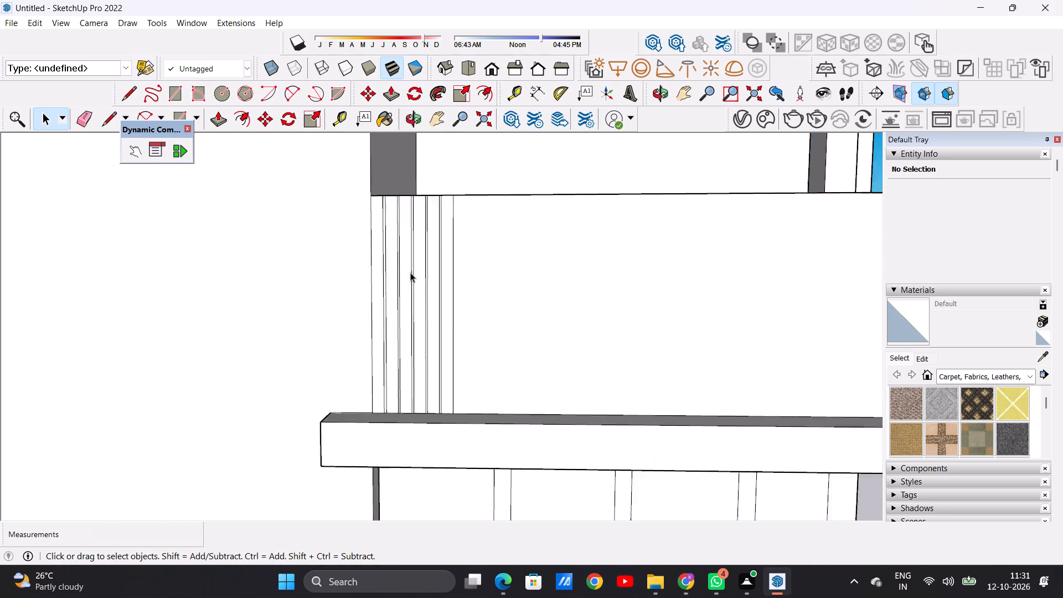
scroll(410, 272, "up", 2)
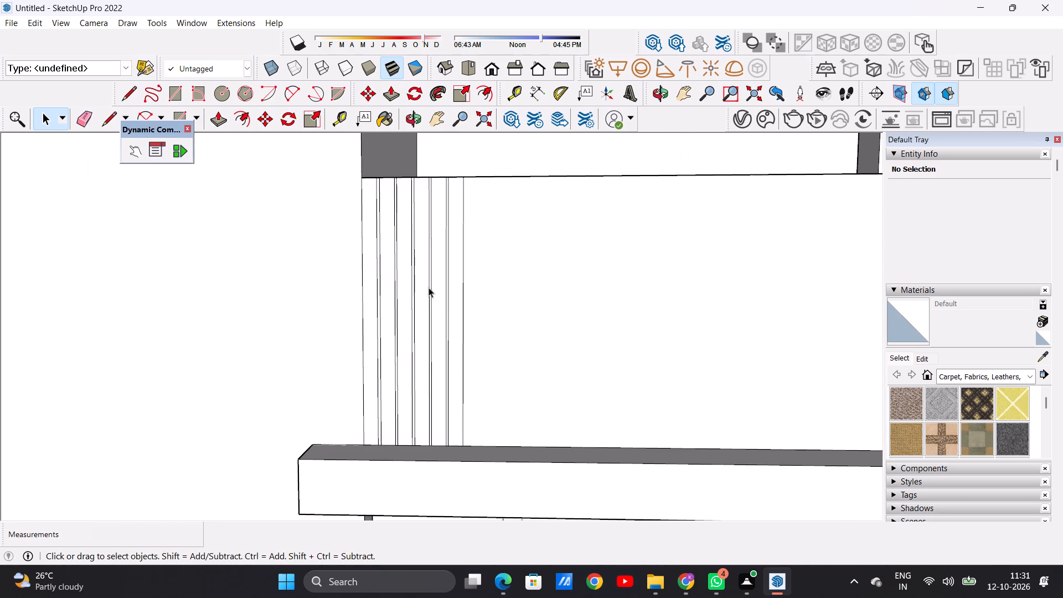
scroll(441, 326, "down", 19)
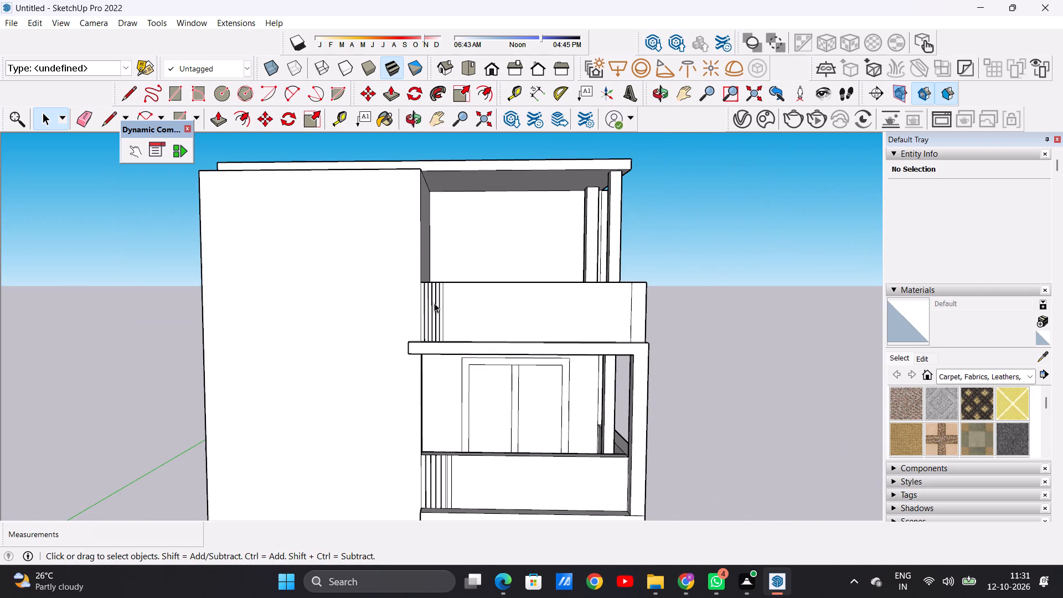
scroll(453, 305, "down", 5)
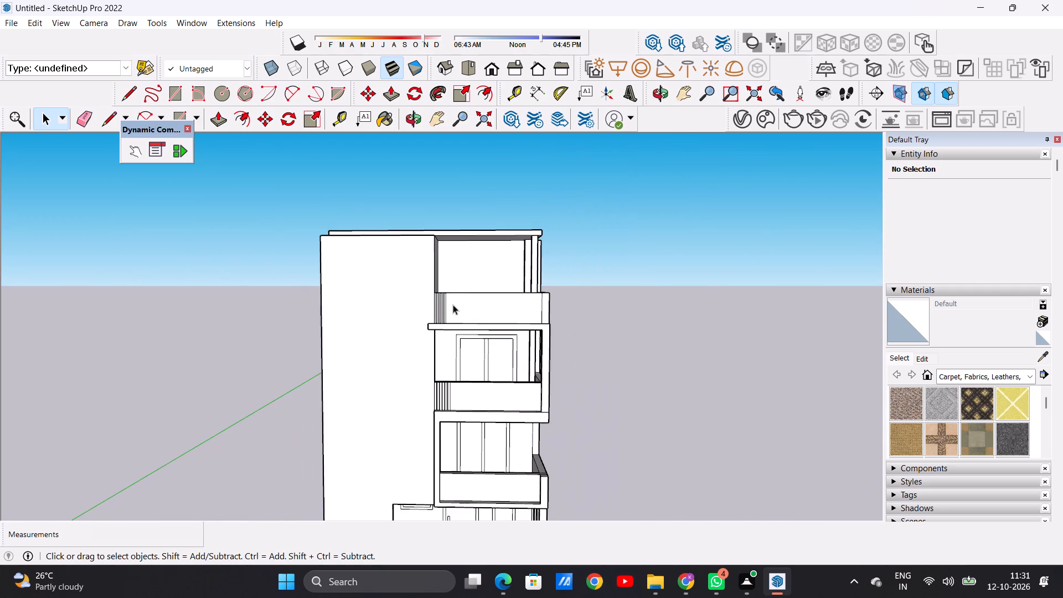
scroll(485, 318, "up", 4)
scroll(471, 321, "down", 1)
scroll(465, 322, "up", 1)
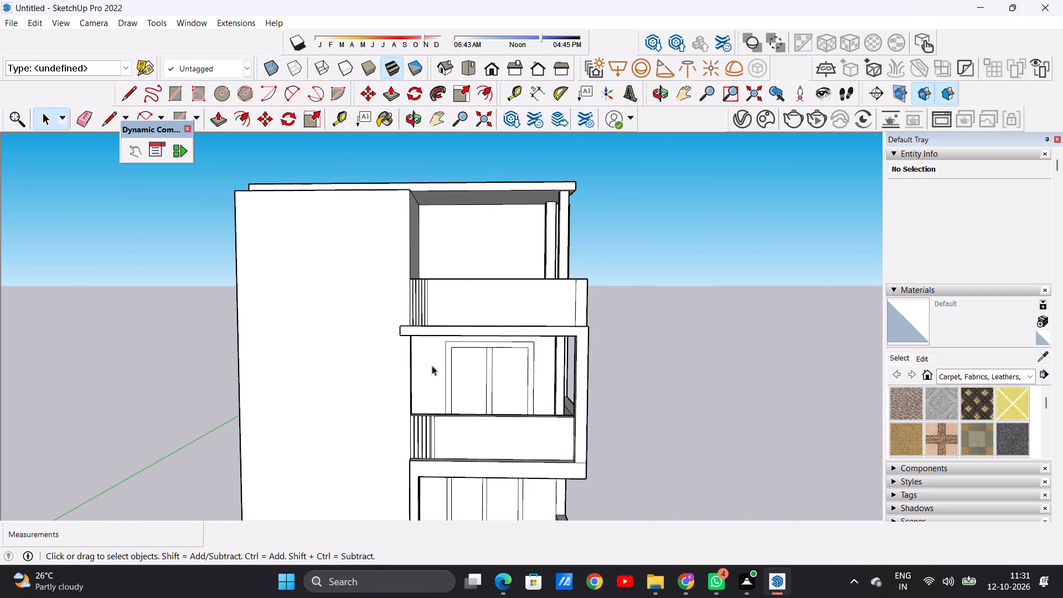
Copy the last strip on the top terrace parapet twice more along it, at about 2 15/16" and 2 7/8" spacing.
scroll(427, 306, "up", 20)
scroll(427, 306, "up", 1)
scroll(427, 349, "down", 1)
left_click(426, 369)
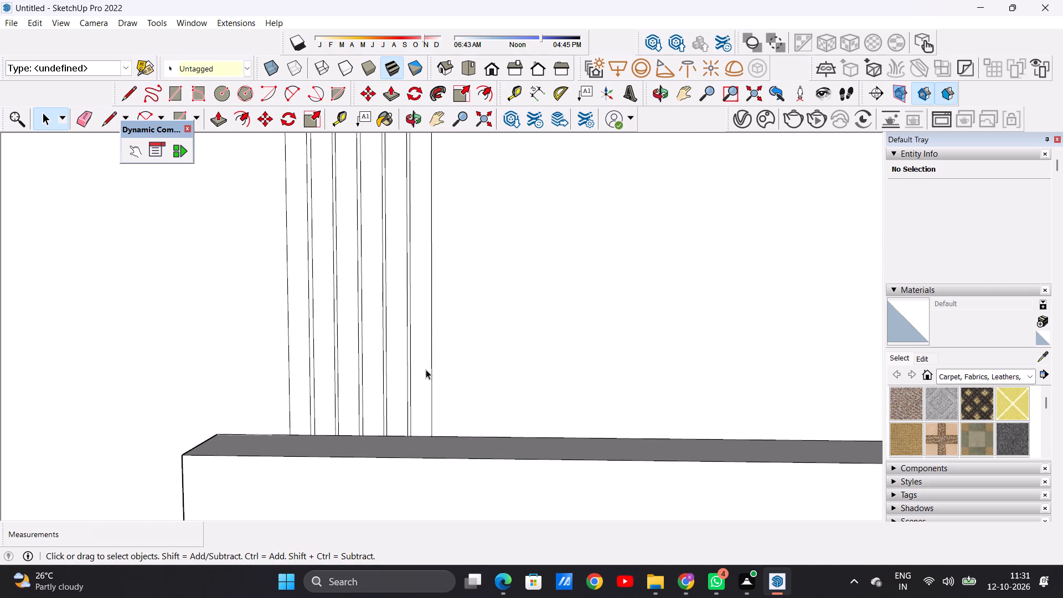
left_click(426, 369)
left_click(426, 369)
scroll(427, 413, "up", 2)
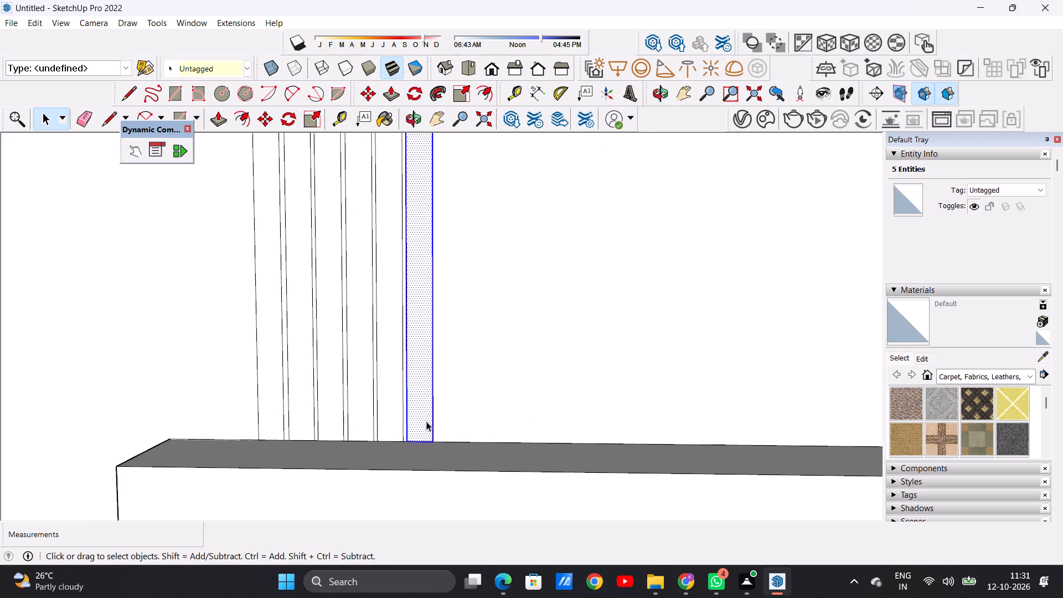
key("m")
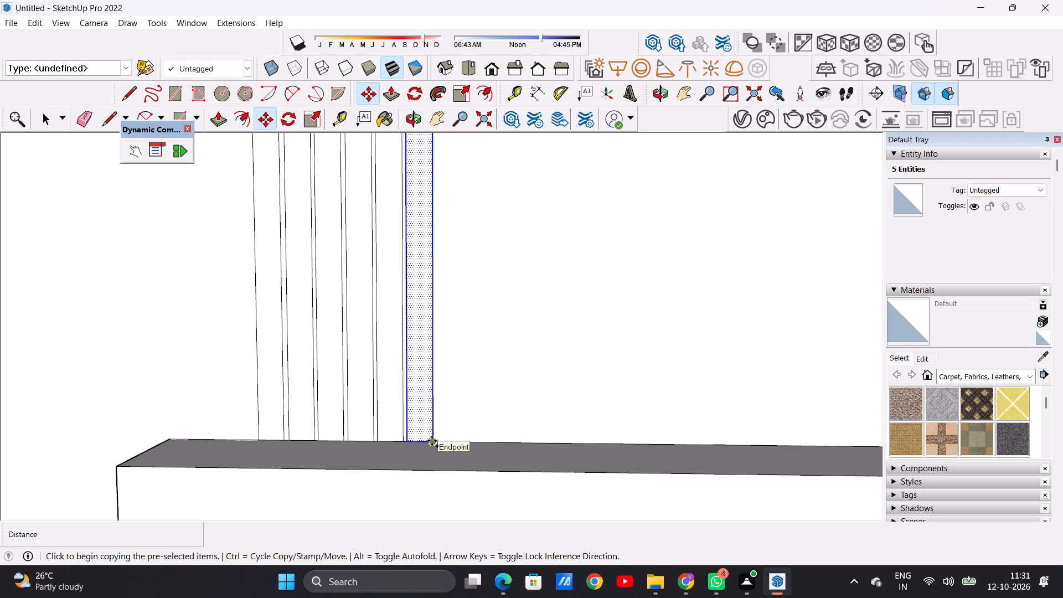
left_click(432, 441)
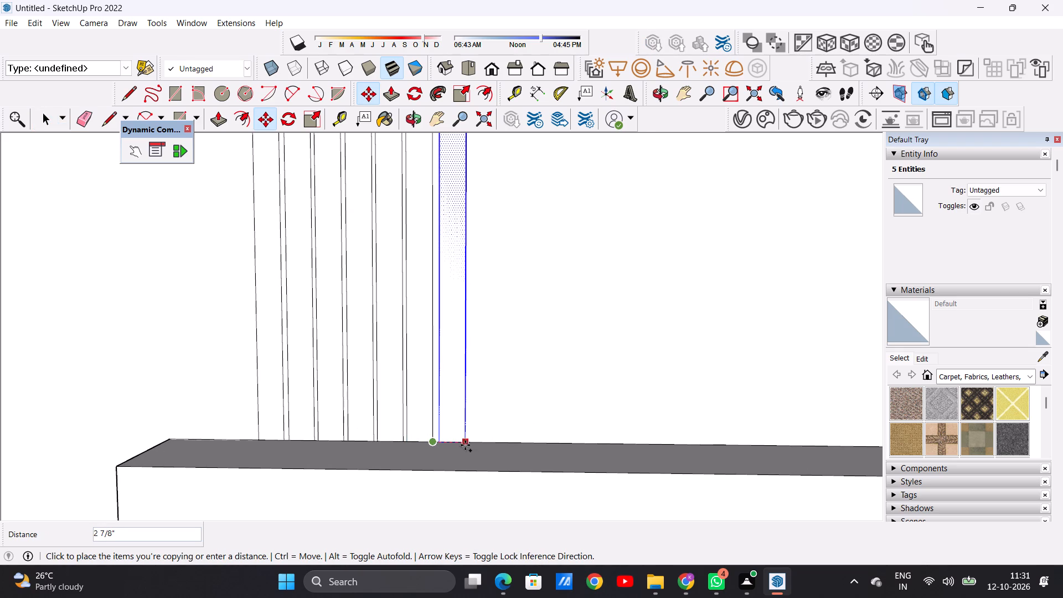
left_click(466, 446)
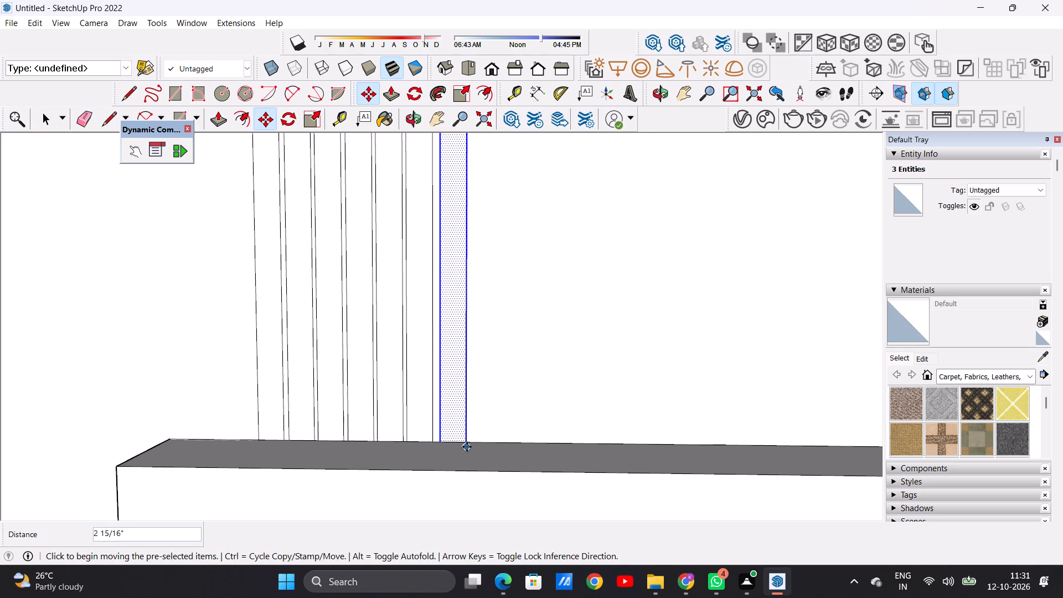
left_click(467, 445)
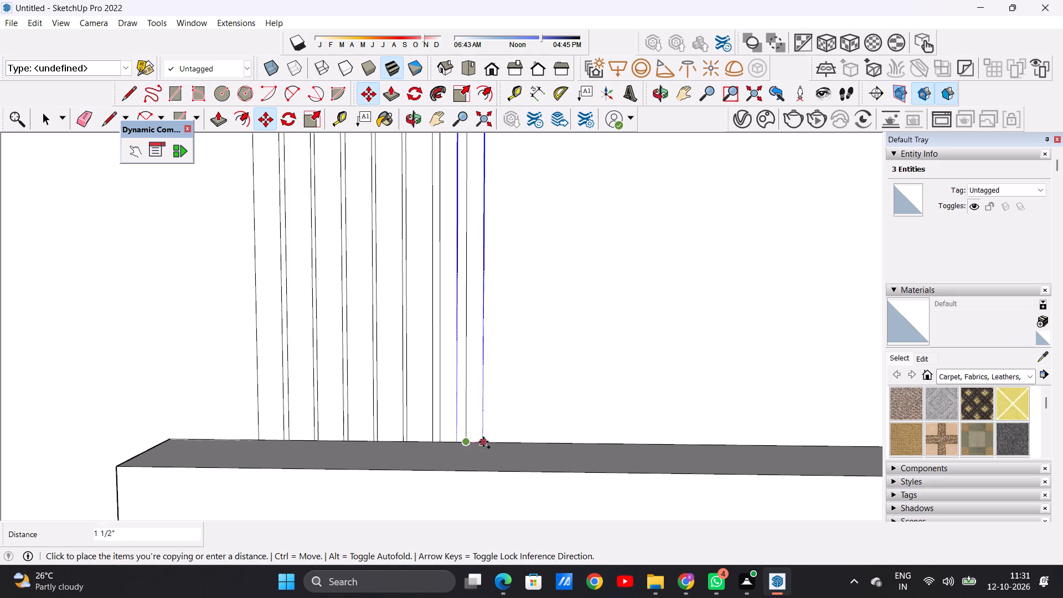
left_click(499, 442)
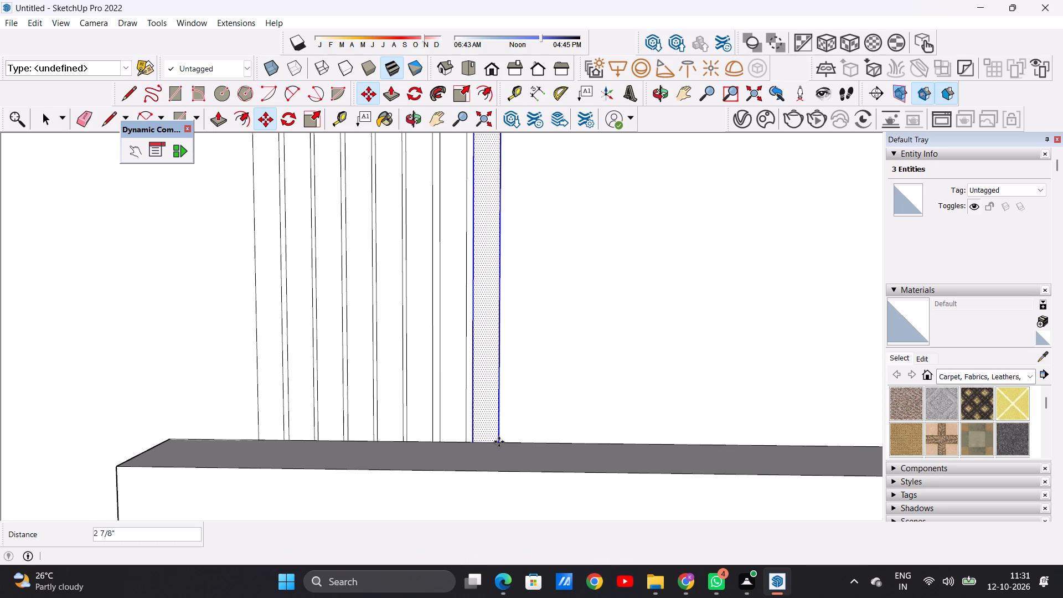
key("space")
scroll(390, 389, "down", 20)
scroll(390, 389, "down", 2)
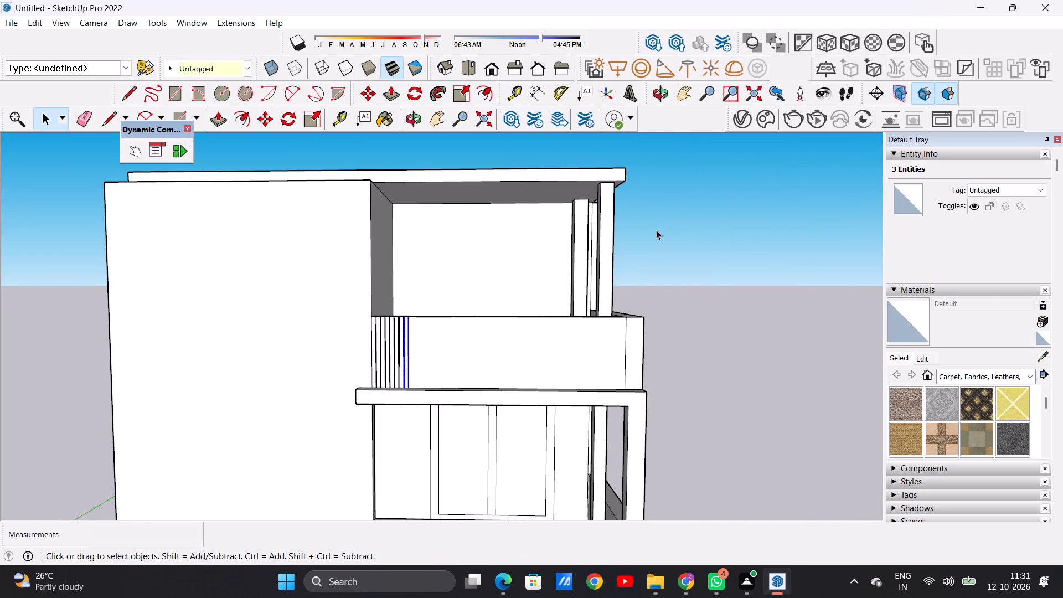
left_click(656, 230)
scroll(443, 446, "down", 7)
scroll(412, 503, "up", 16)
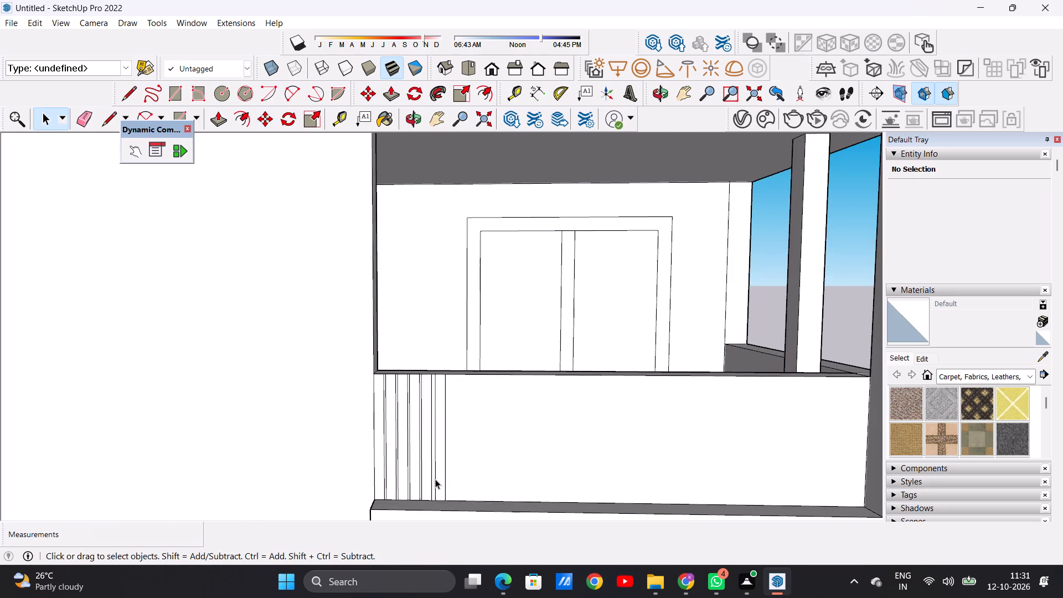
Copy the last narrow strip on the parapet of the balcony below the top terrace about 3 7/8" further along it.
scroll(438, 479, "down", 1)
scroll(438, 479, "up", 7)
double_click(438, 479)
scroll(436, 455, "down", 8)
scroll(438, 488, "up", 8)
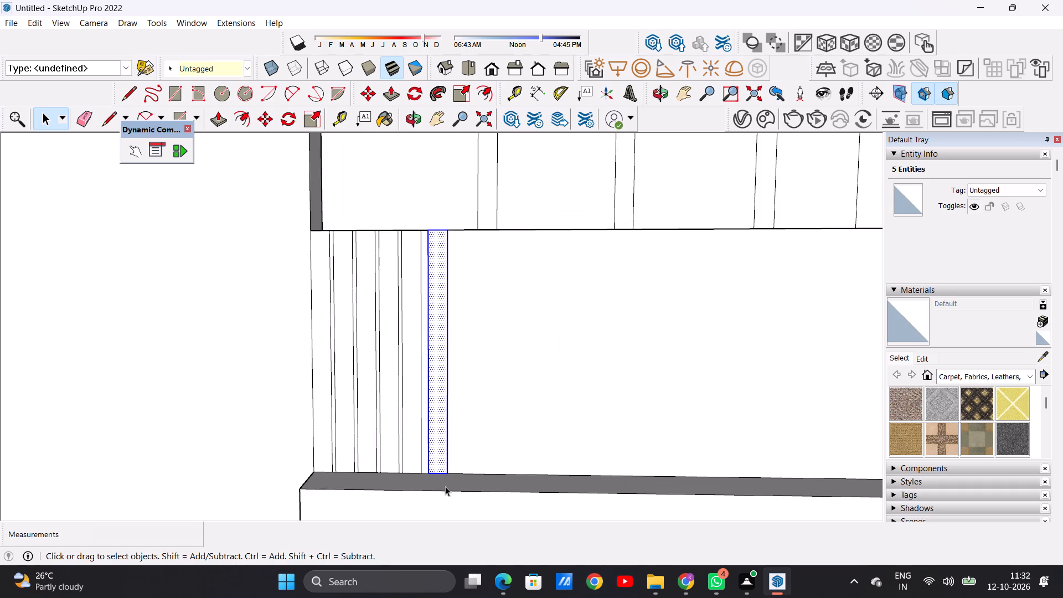
scroll(445, 486, "up", 4)
key("m")
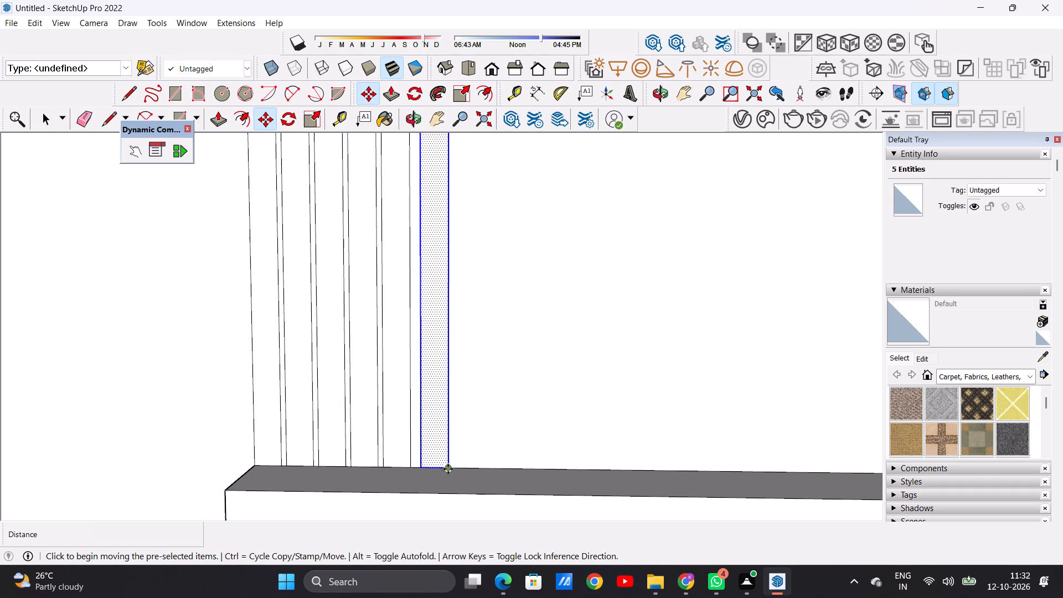
left_click(448, 469)
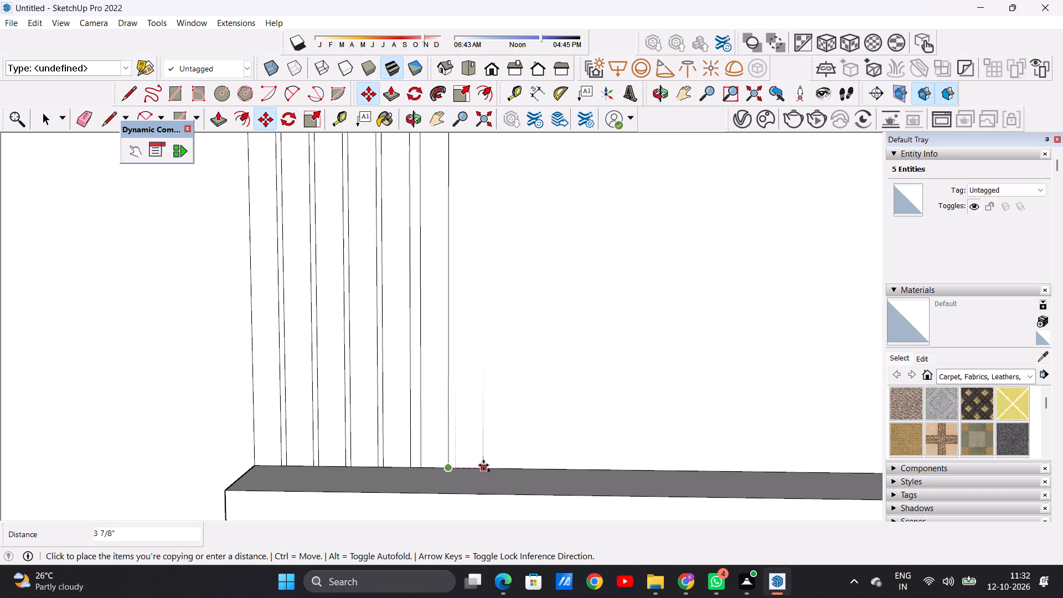
left_click(483, 465)
key("space")
scroll(339, 453, "down", 5)
scroll(339, 453, "up", 1)
scroll(339, 451, "down", 7)
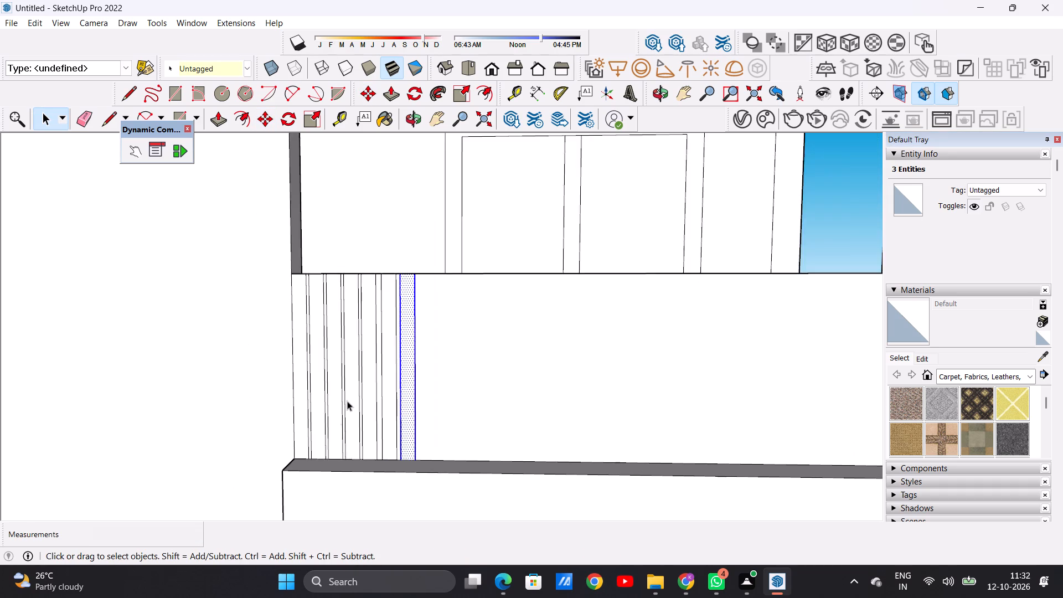
scroll(347, 401, "down", 11)
left_click(604, 311)
Draw a vertical line about 3' 2 9/16" tall across the lowest balcony's parapet, marking a narrow strip at its blank-wall end.
scroll(393, 348, "down", 10)
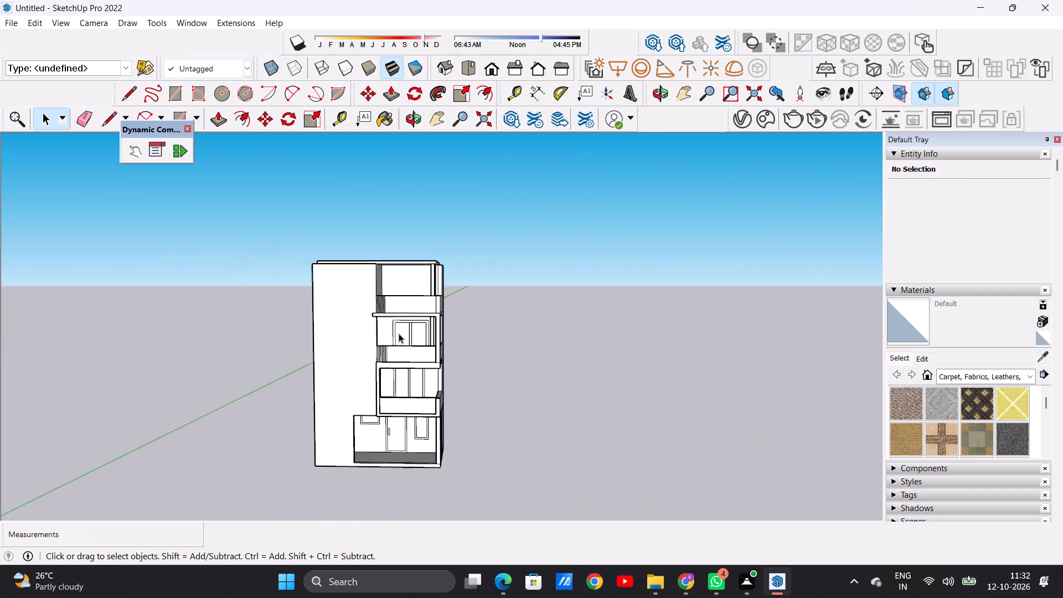
scroll(379, 391, "up", 7)
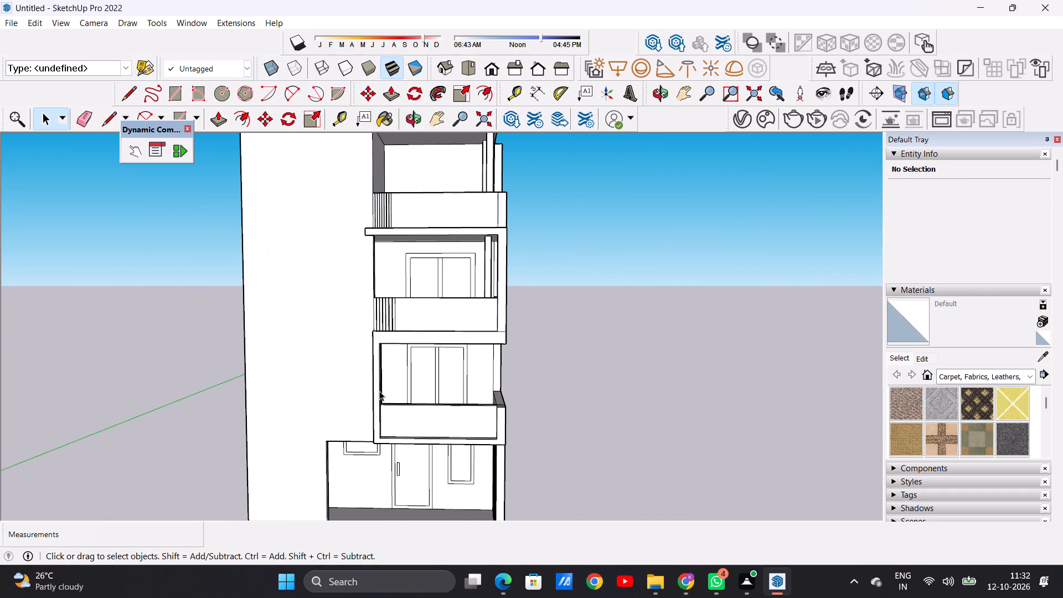
scroll(379, 391, "down", 4)
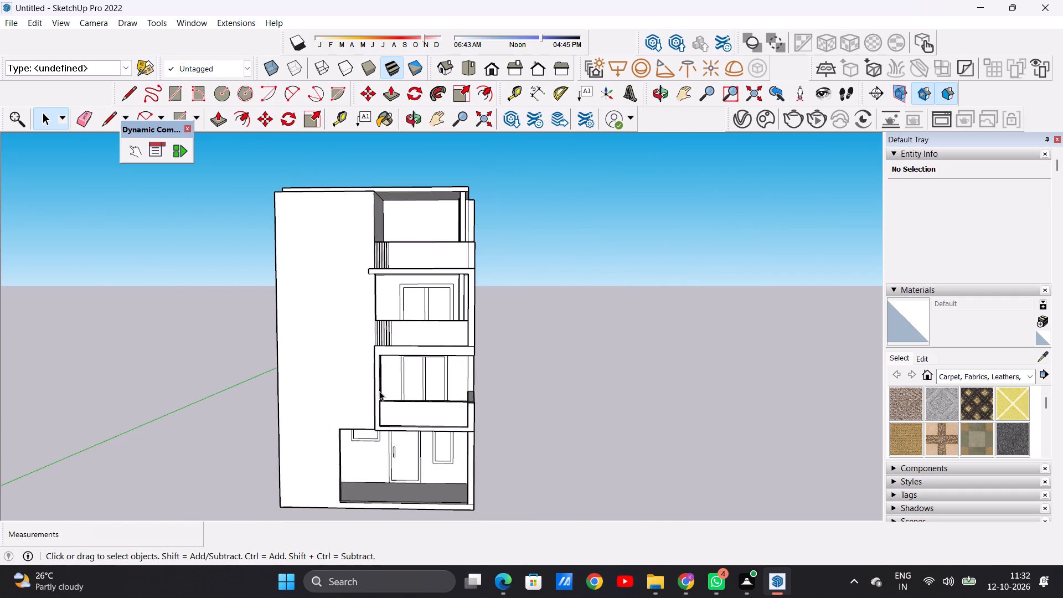
scroll(369, 375, "down", 6)
scroll(373, 341, "up", 6)
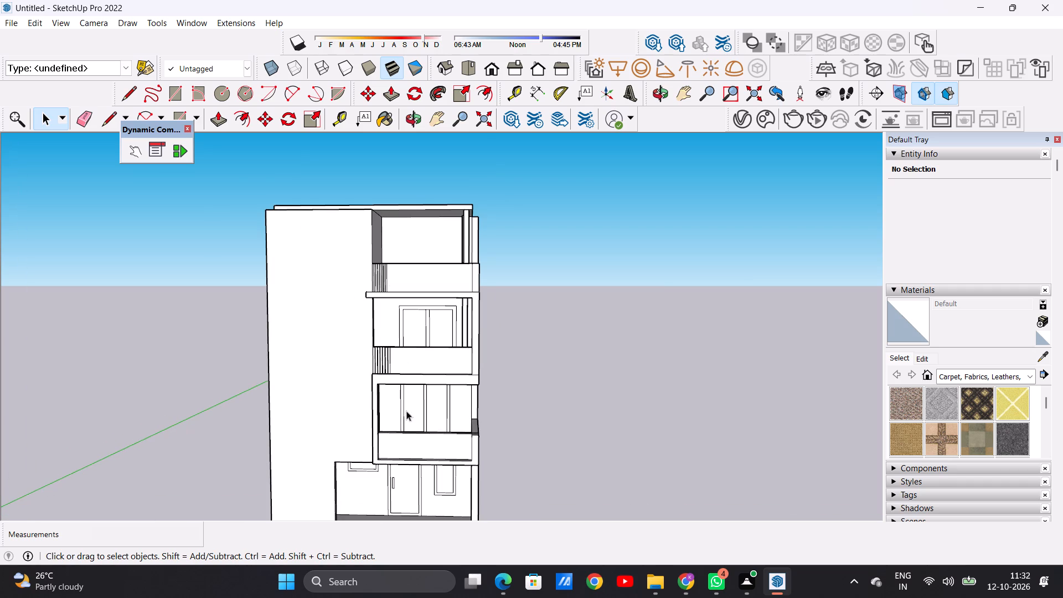
scroll(386, 455, "up", 4)
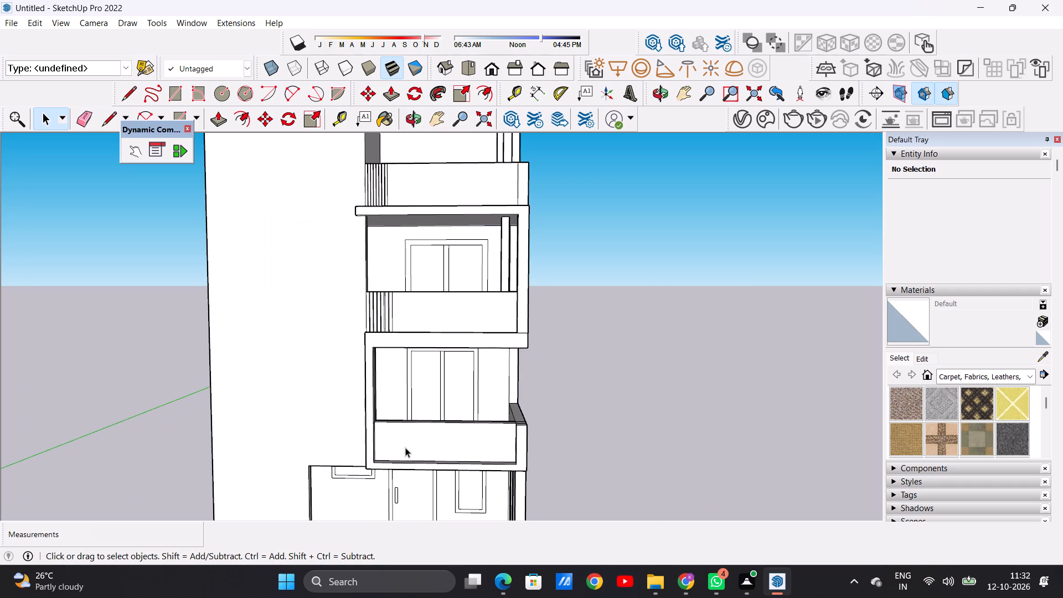
scroll(405, 446, "up", 12)
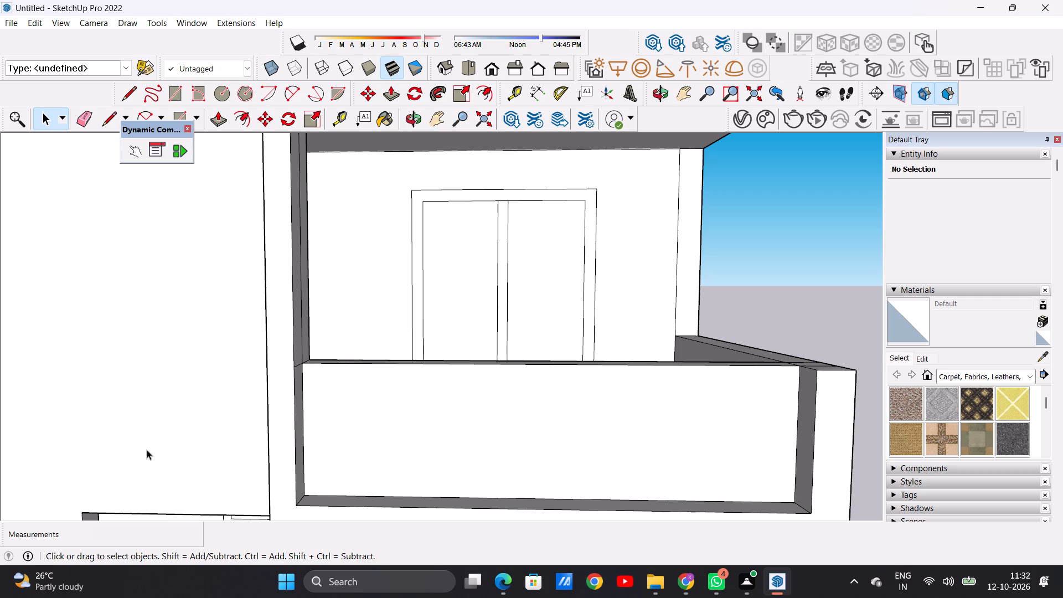
scroll(326, 479, "up", 1)
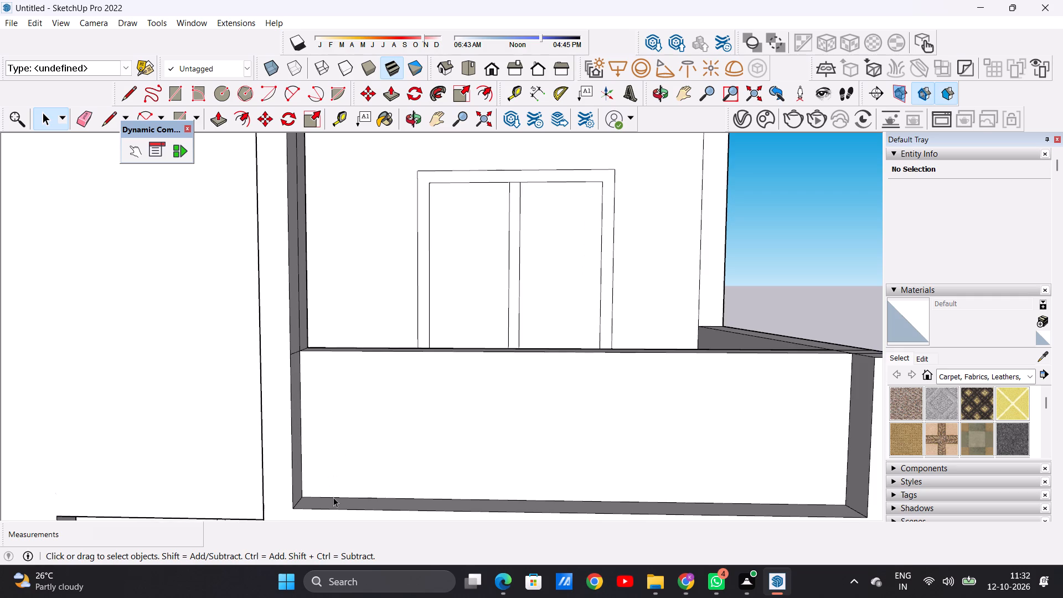
key("l")
scroll(331, 496, "up", 6)
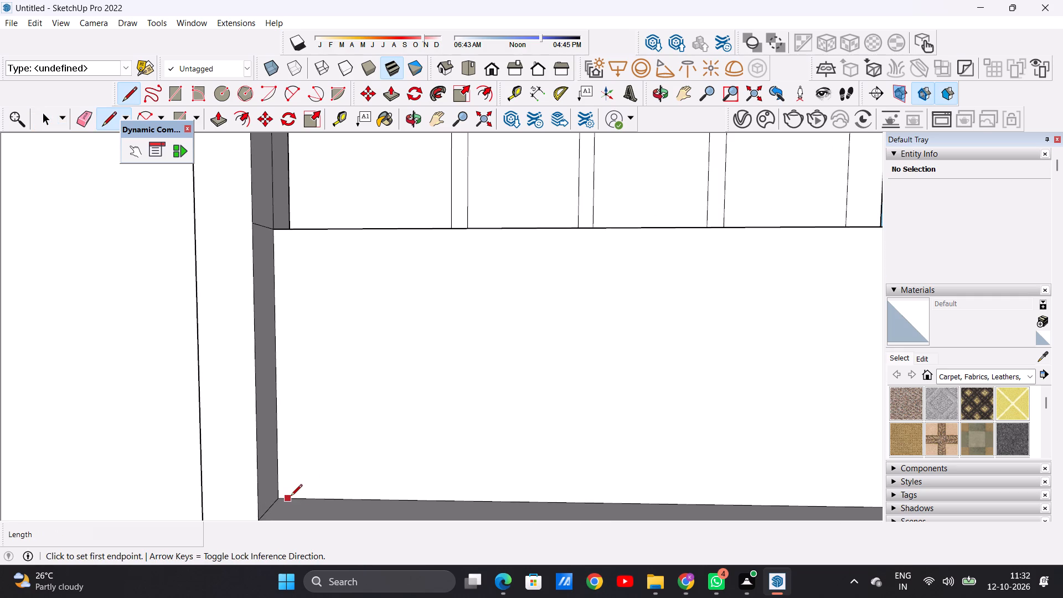
left_click(294, 497)
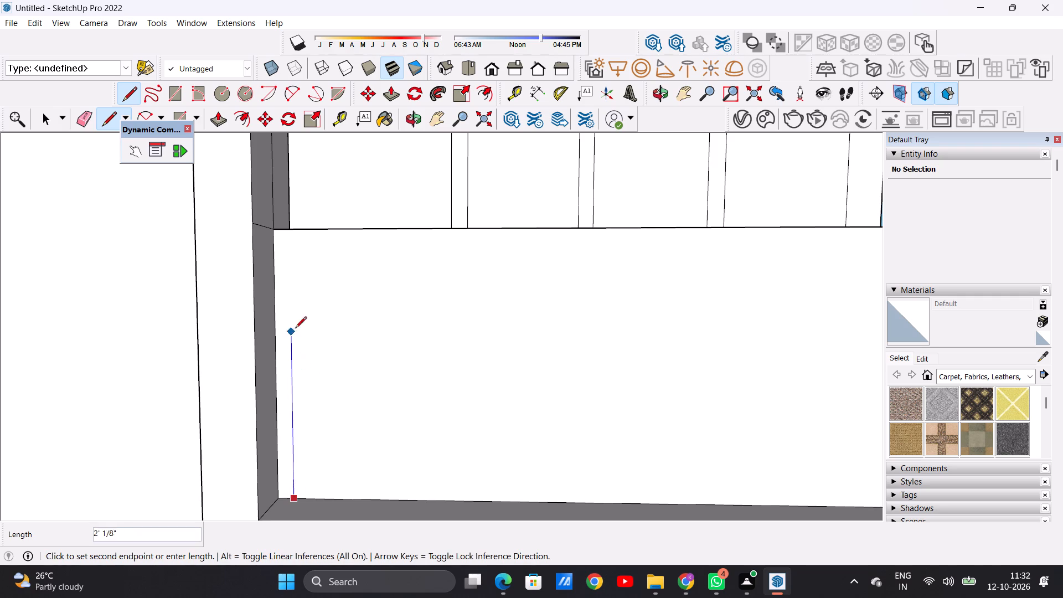
left_click(290, 225)
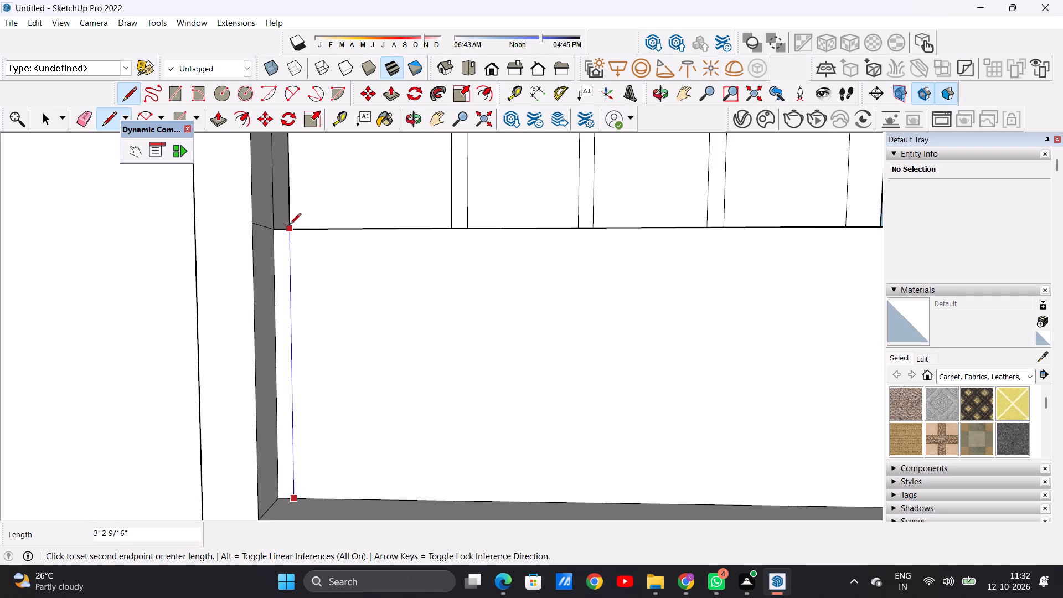
key("space")
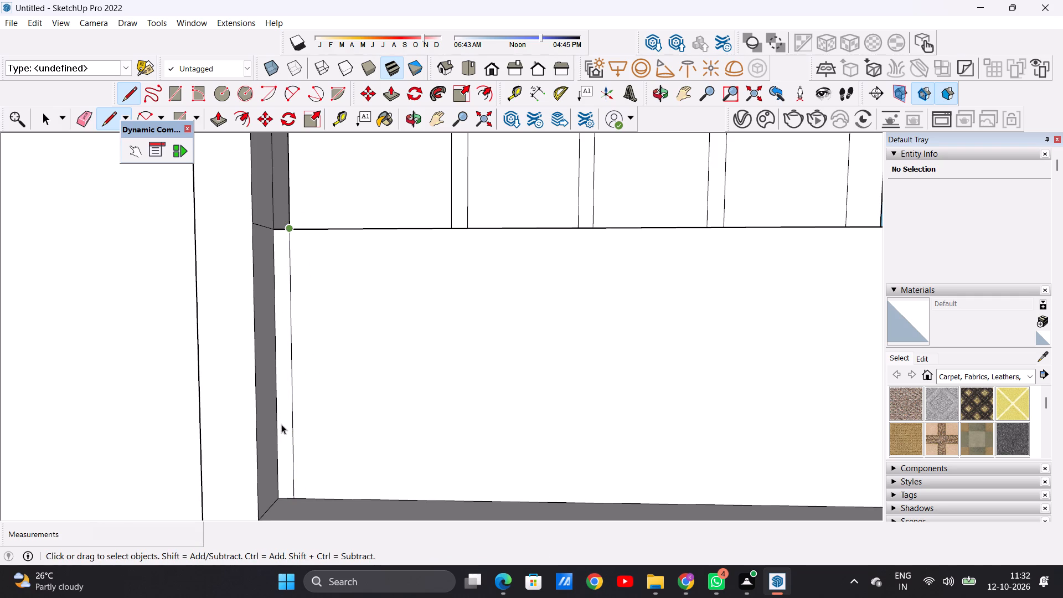
Copy the narrow strip at the blank-wall end of the lowest balcony parapet about 3 1/8" along the parapet.
double_click(281, 424)
key("m")
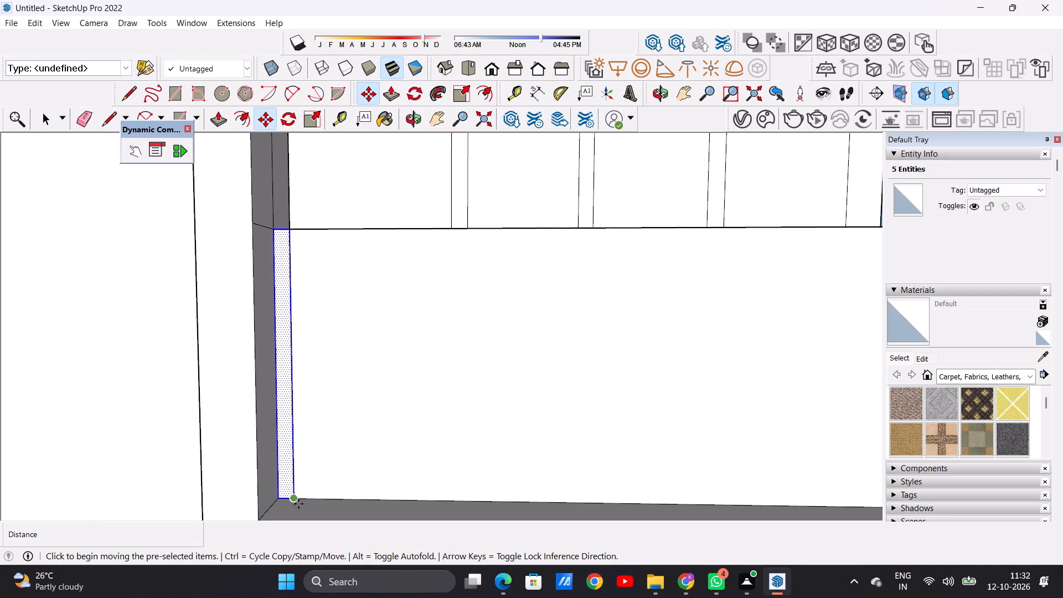
left_click(298, 501)
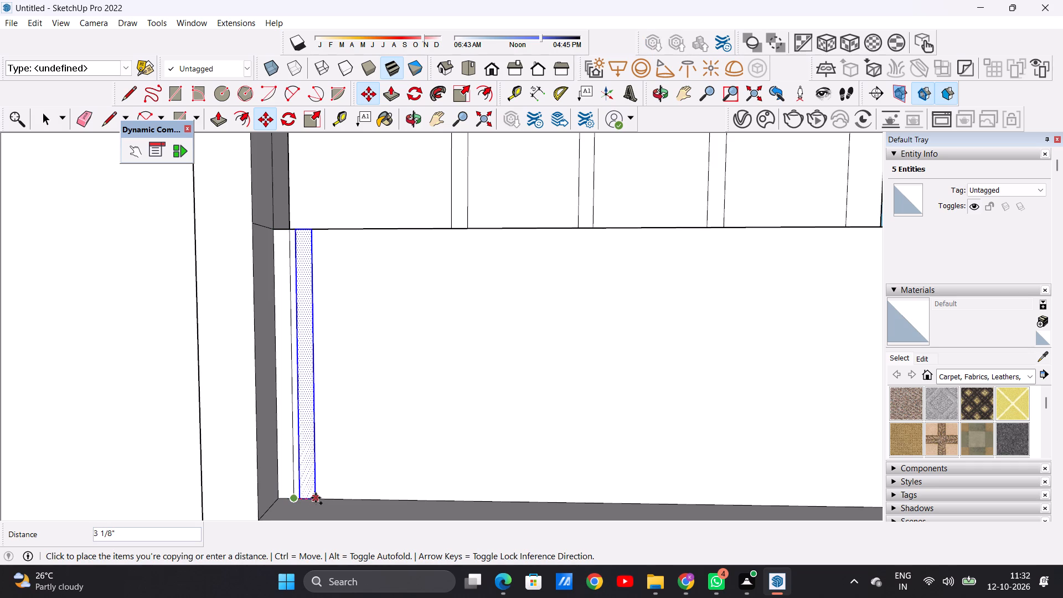
left_click(316, 498)
Add five more copies of the strip along the lowest balcony parapet, each about 3 1/8" to 3 5/16" from the previous one.
left_click(316, 500)
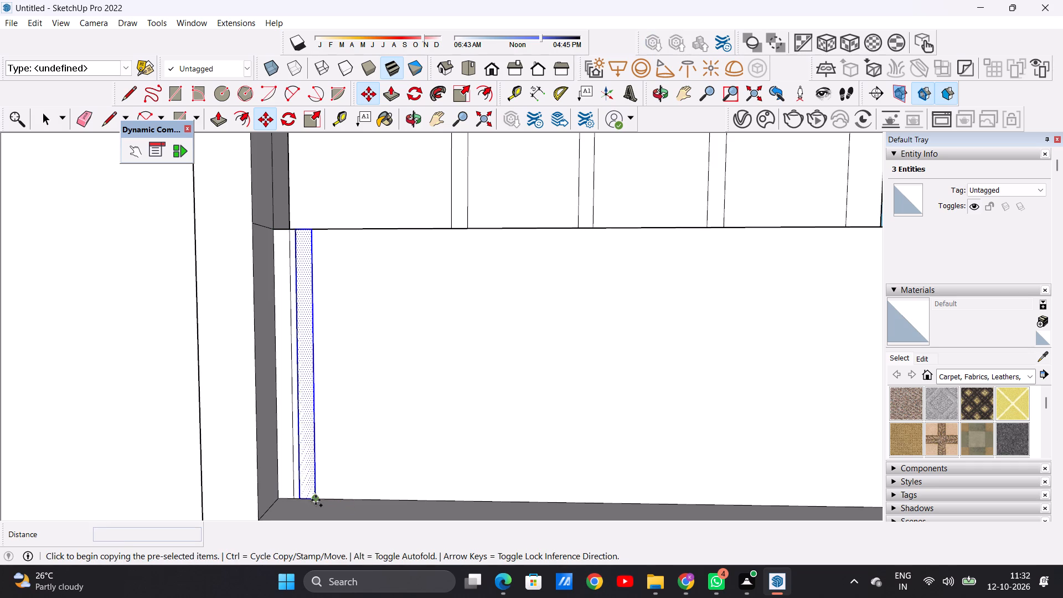
left_click(337, 499)
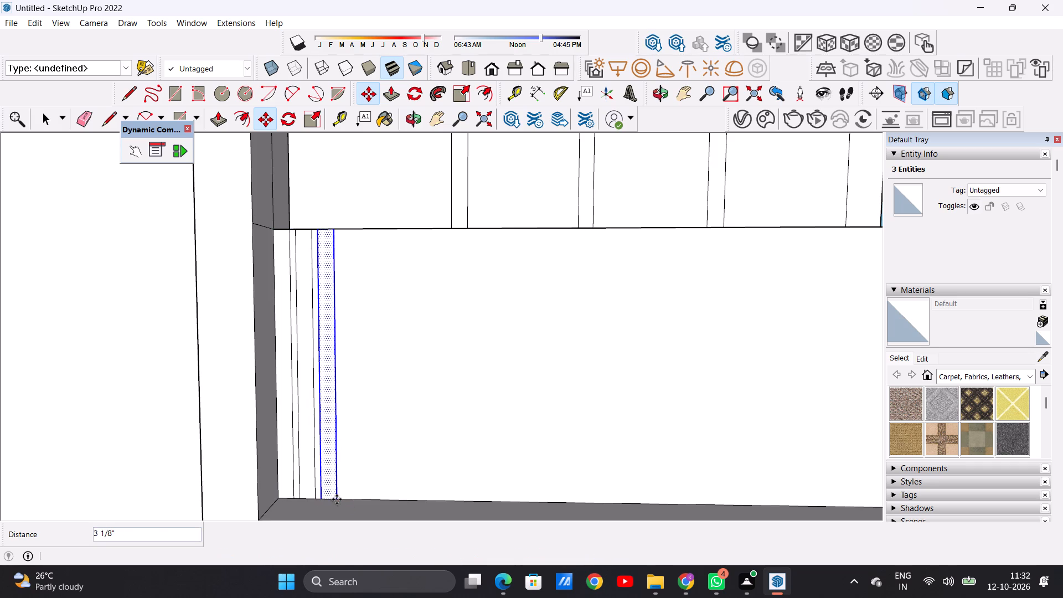
left_click(338, 501)
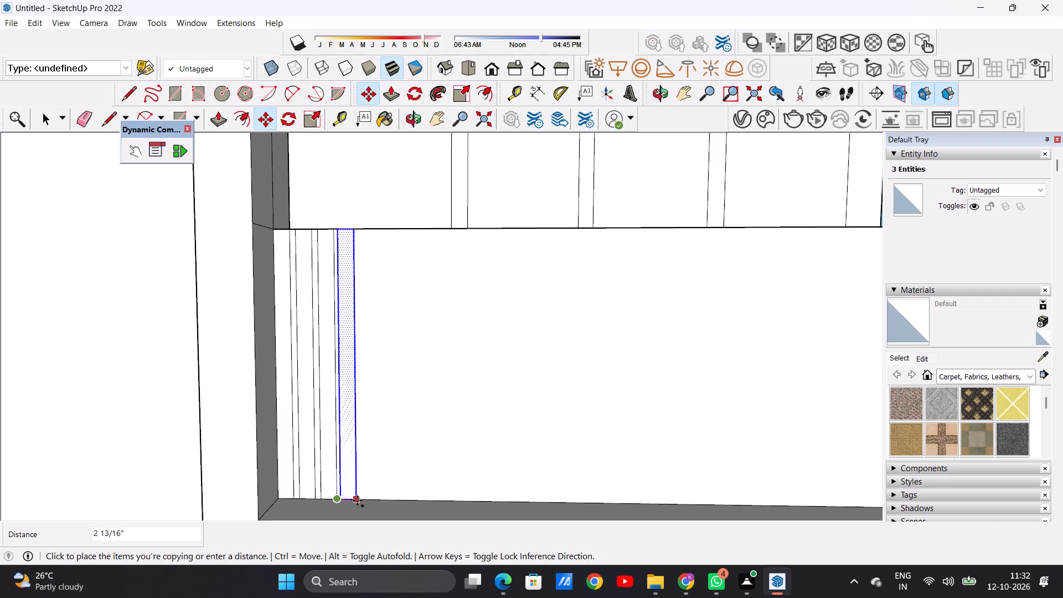
left_click(359, 501)
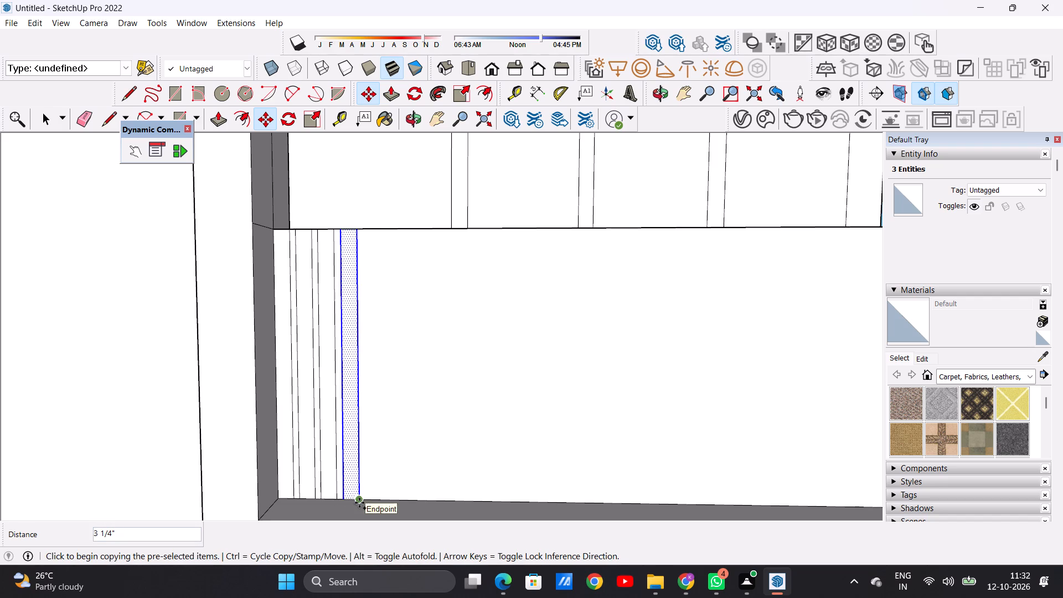
left_click(359, 503)
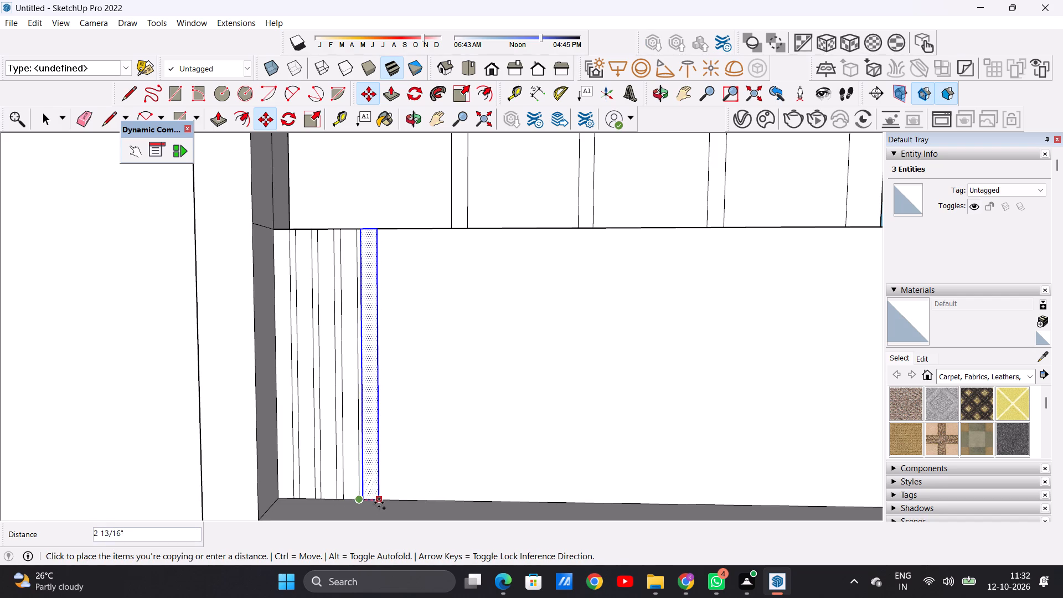
left_click(381, 503)
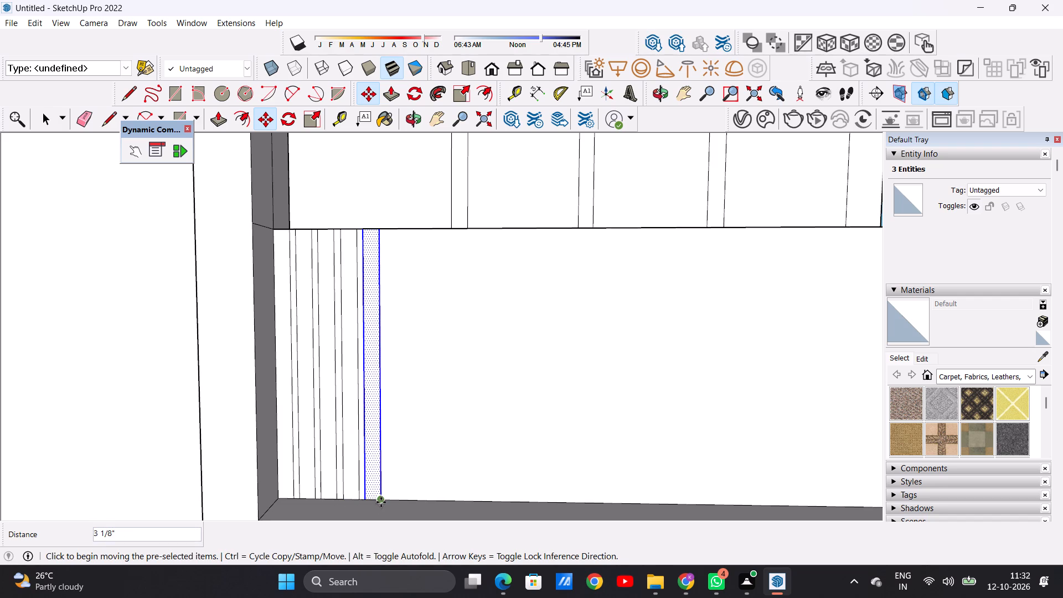
left_click(381, 502)
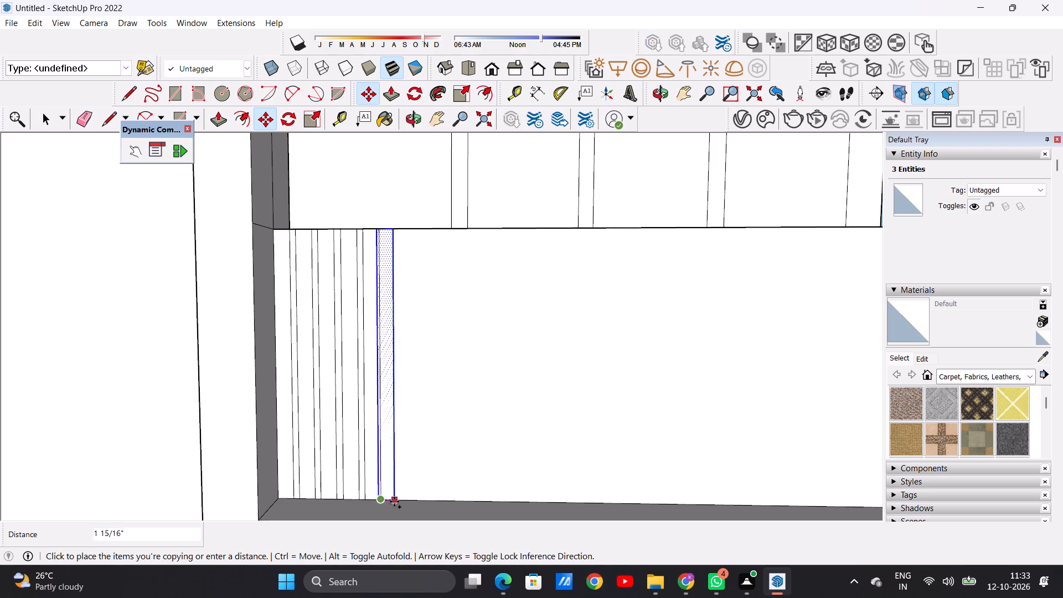
left_click(403, 502)
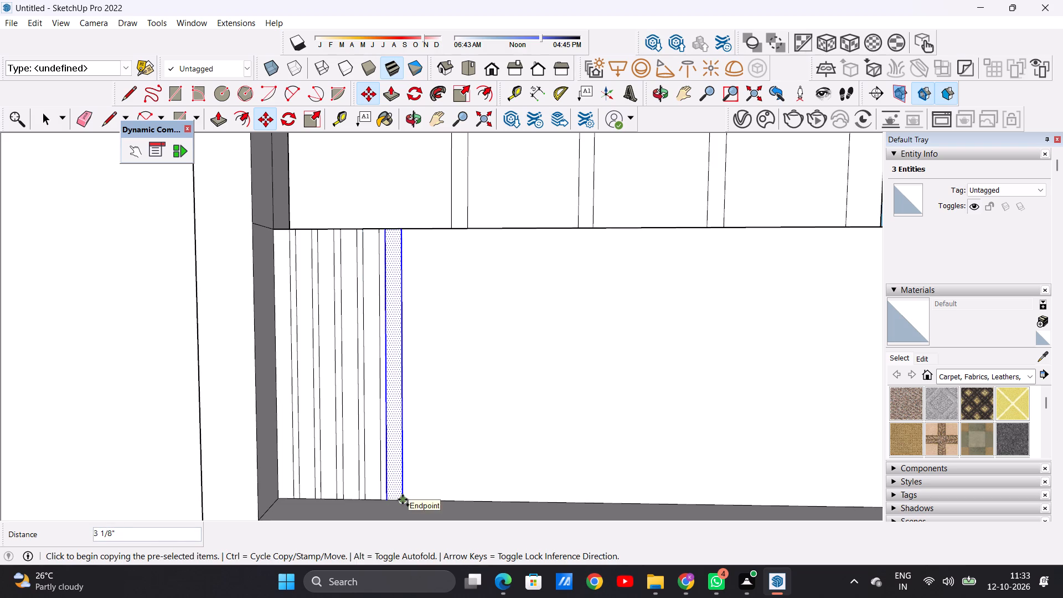
left_click(403, 499)
left_click(426, 499)
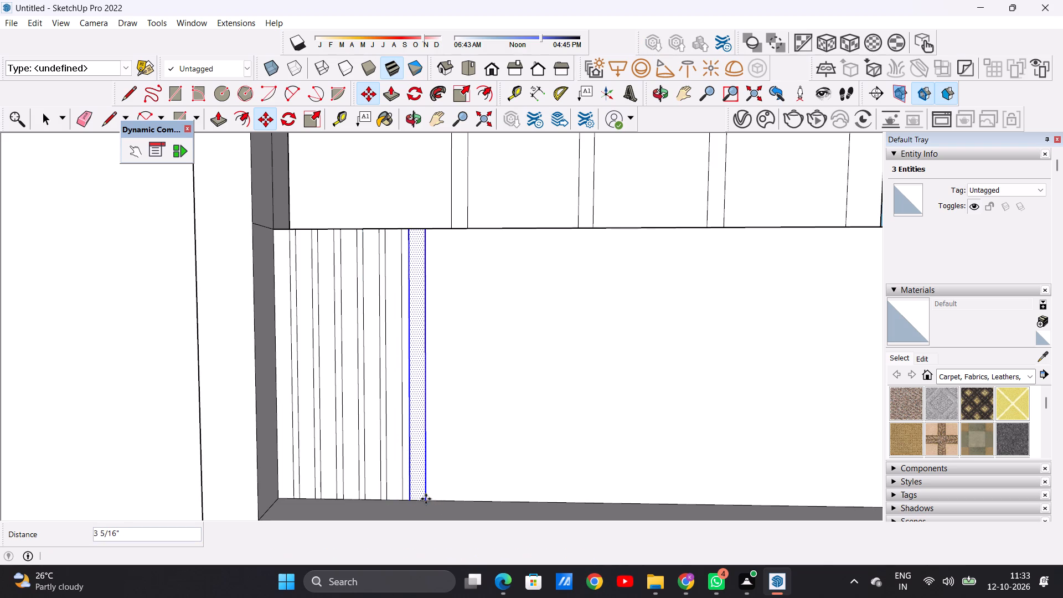
key("space")
scroll(230, 352, "down", 8)
scroll(235, 347, "up", 1)
scroll(284, 324, "down", 15)
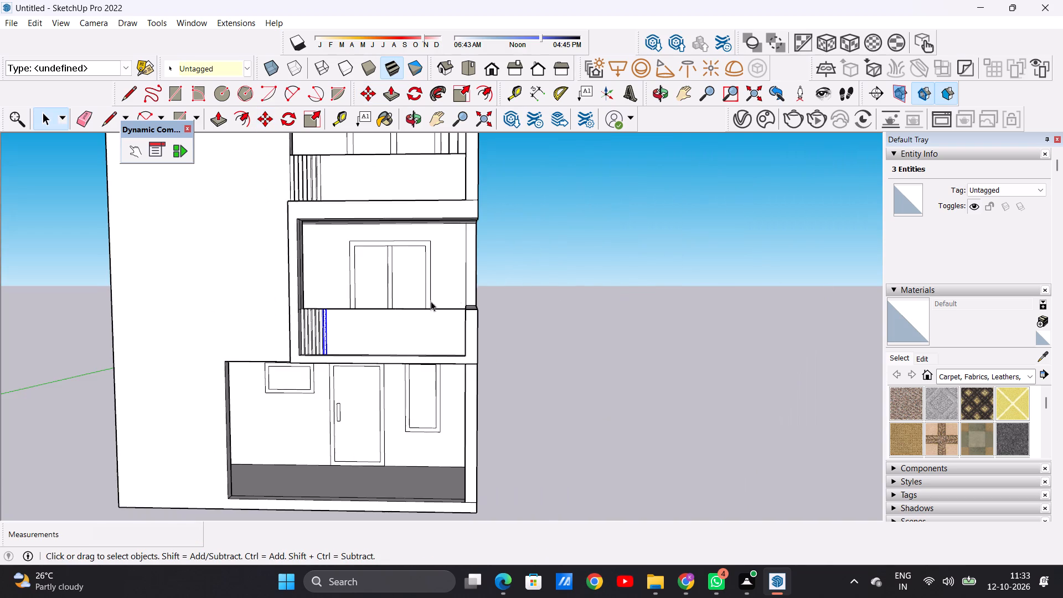
left_click(556, 273)
Push/Pull the blank-wall-side face of the lowest balcony's frame outward about 8 1/8", aligning it with the end of the slab below the top terrace.
scroll(439, 311, "down", 6)
scroll(378, 357, "down", 4)
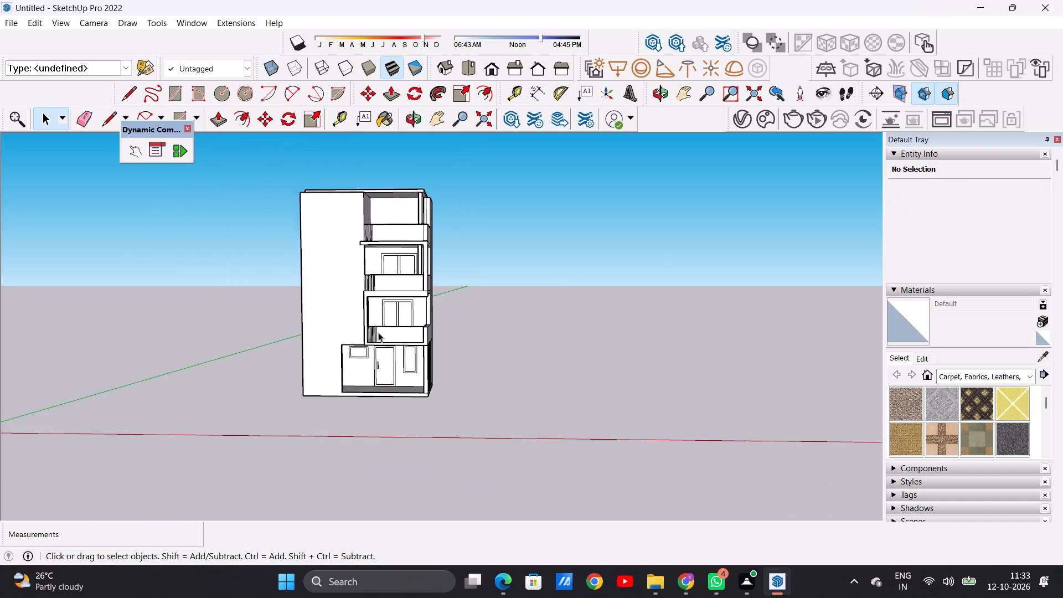
scroll(378, 331, "up", 6)
scroll(381, 393, "down", 4)
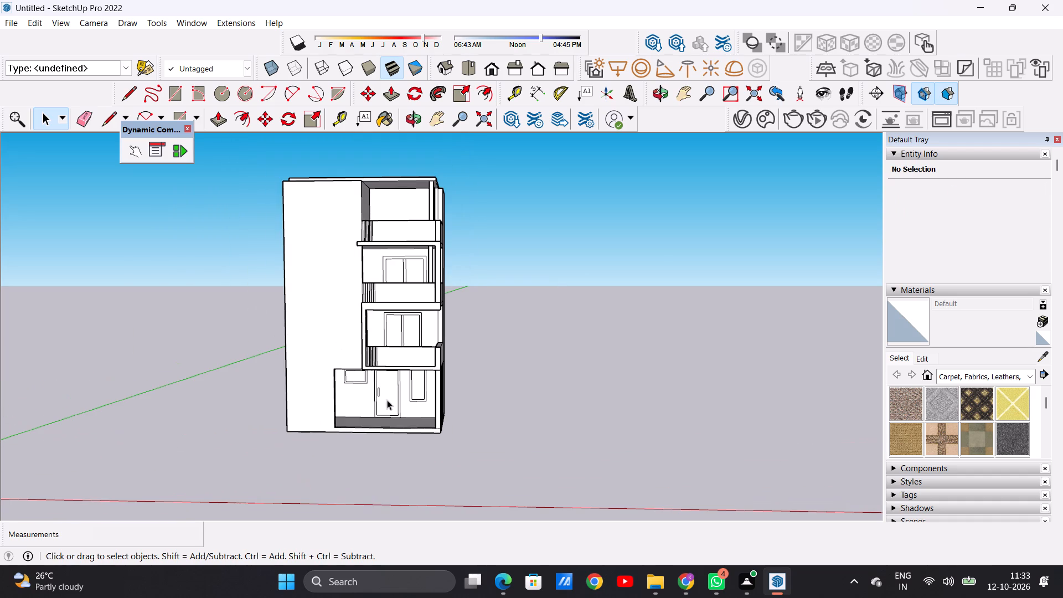
scroll(348, 225, "up", 6)
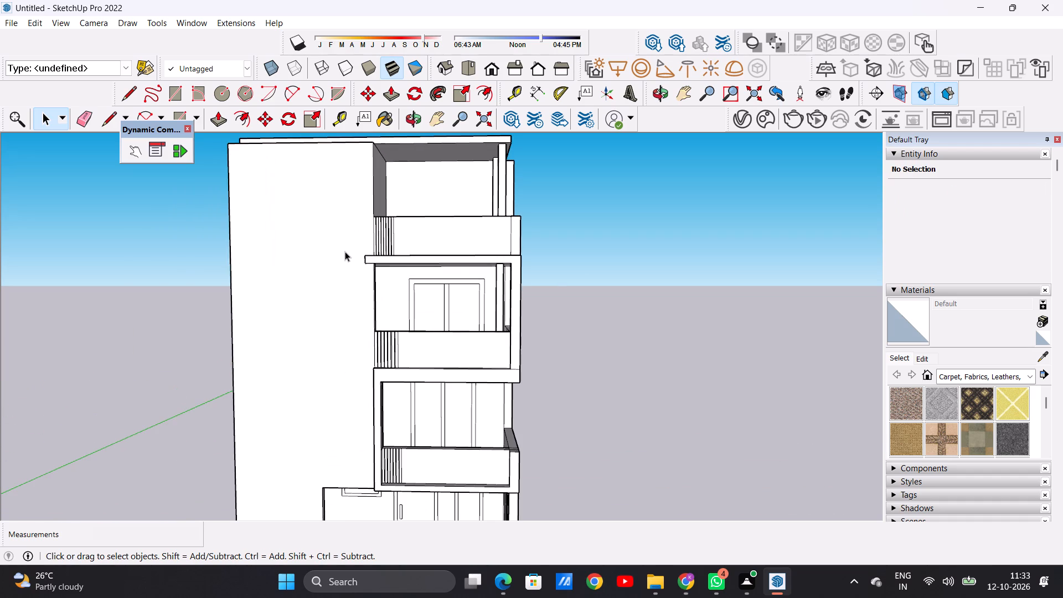
scroll(403, 331, "down", 2)
middle_click_drag(334, 382, 430, 405)
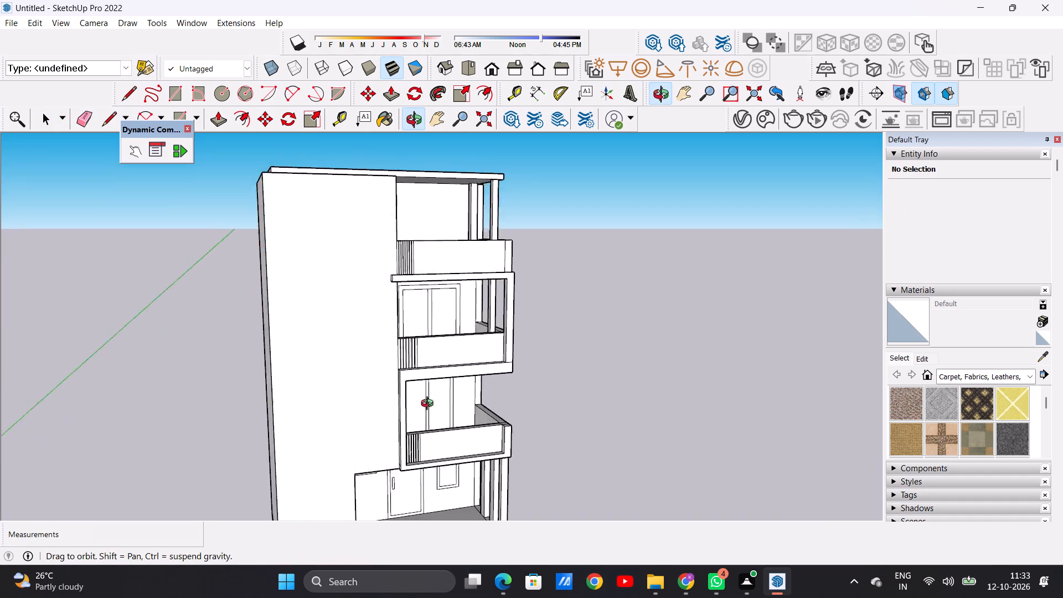
middle_click_drag(430, 405, 471, 401)
scroll(419, 386, "up", 9)
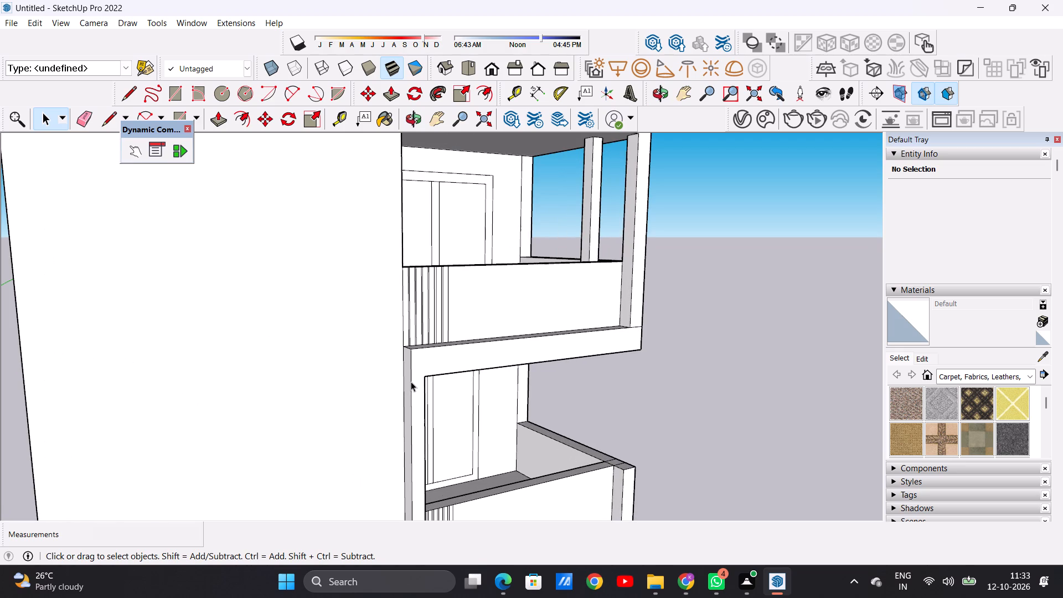
key("p")
scroll(406, 369, "up", 5)
left_click(407, 360)
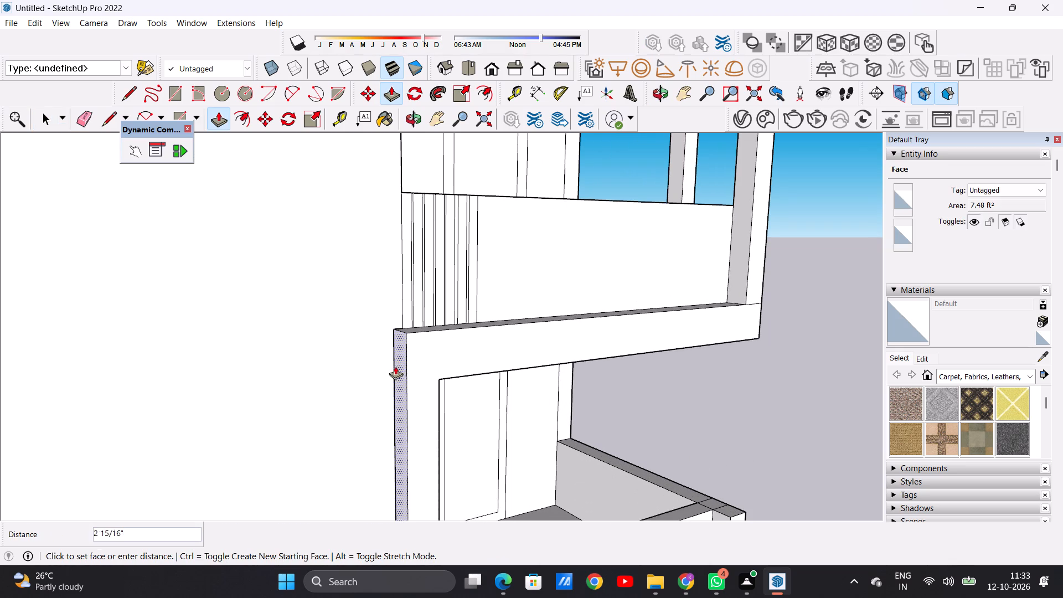
scroll(390, 374, "down", 11)
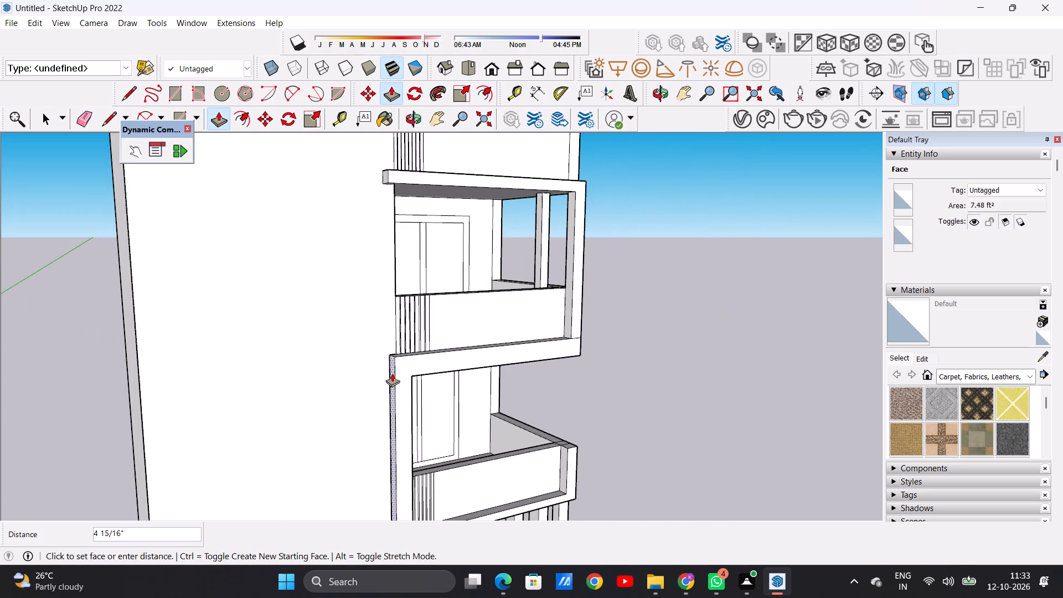
left_click(386, 201)
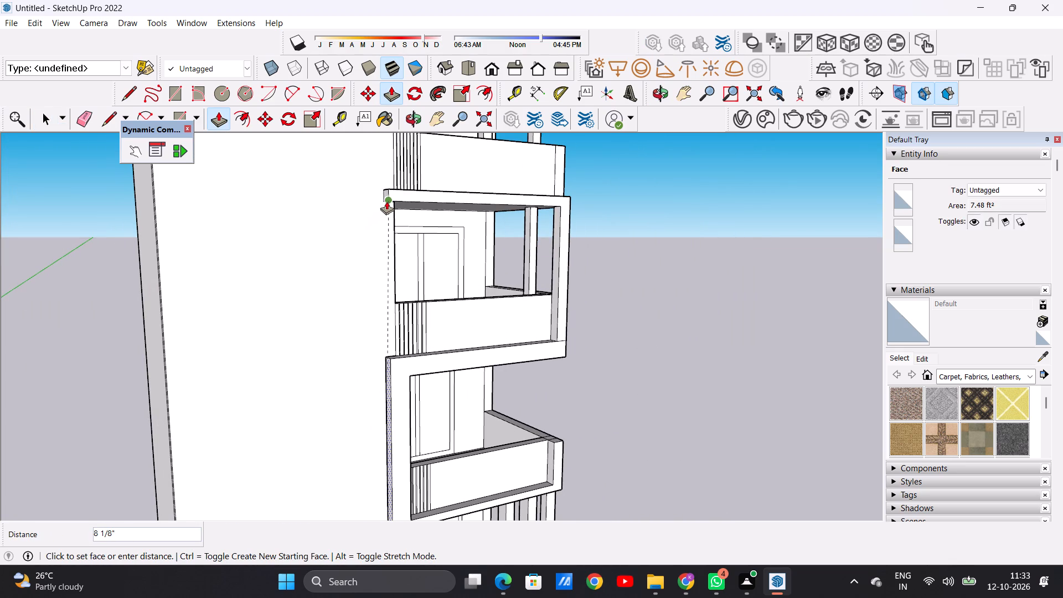
Push/Pull the small recessed end face at the lowest balcony frame's bottom corner outward 8 1/8", flush with the frame's outer side.
key("space")
scroll(304, 505, "down", 19)
middle_click_drag(377, 463, 275, 459)
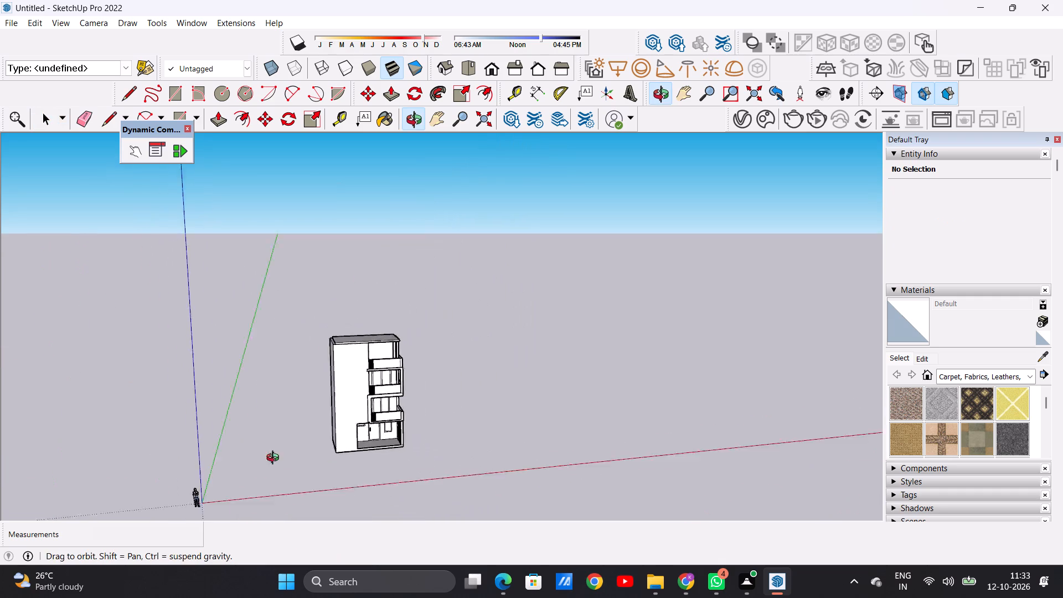
middle_click_drag(275, 459, 240, 447)
scroll(344, 422, "up", 20)
scroll(344, 422, "up", 2)
middle_click_drag(421, 418, 325, 419)
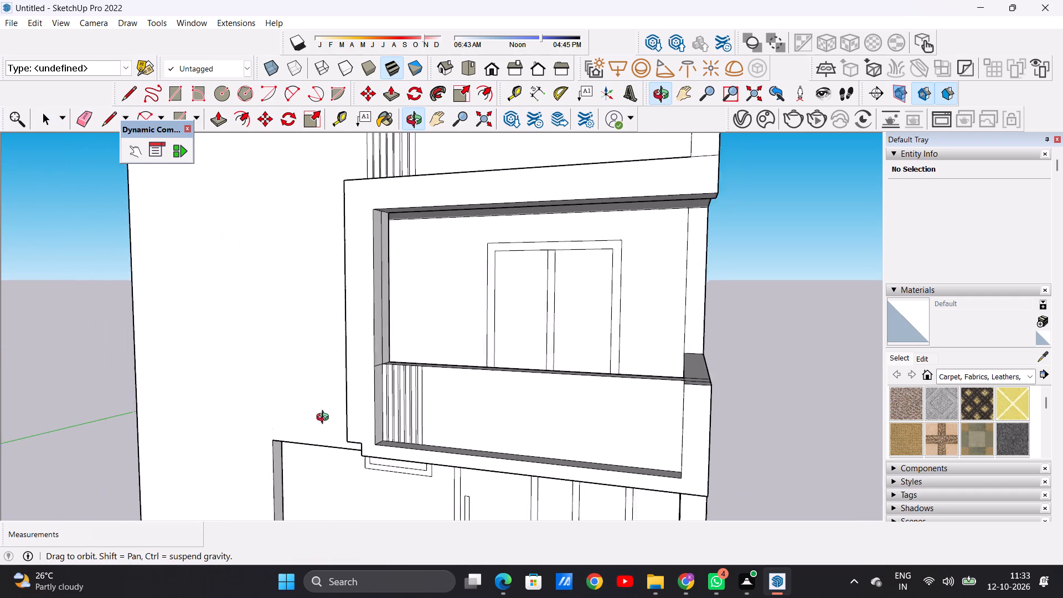
middle_click_drag(325, 419, 358, 426)
scroll(358, 427, "down", 12)
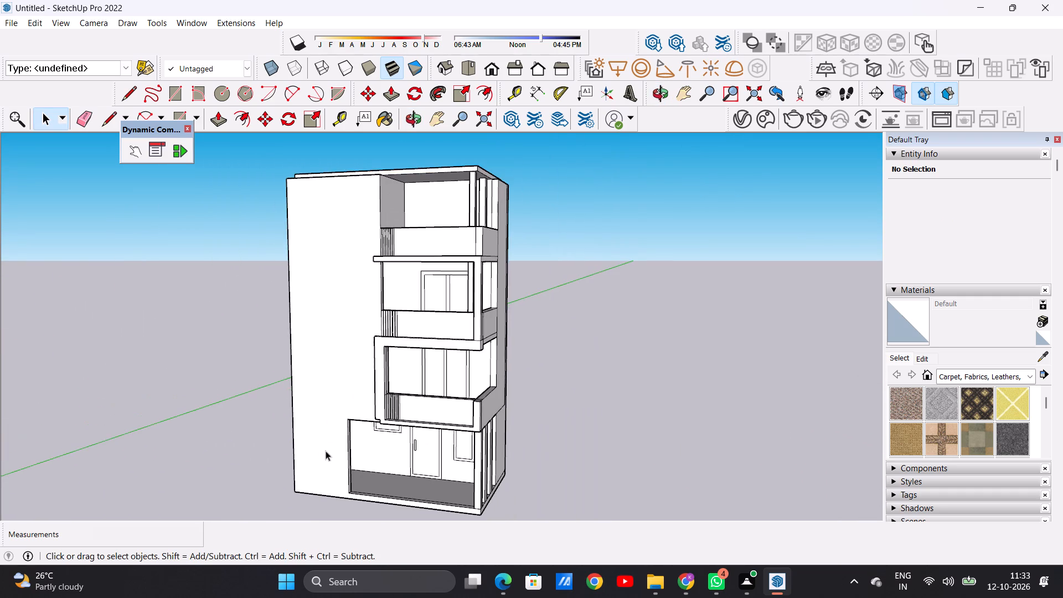
middle_click_drag(328, 451, 442, 437)
scroll(370, 439, "up", 17)
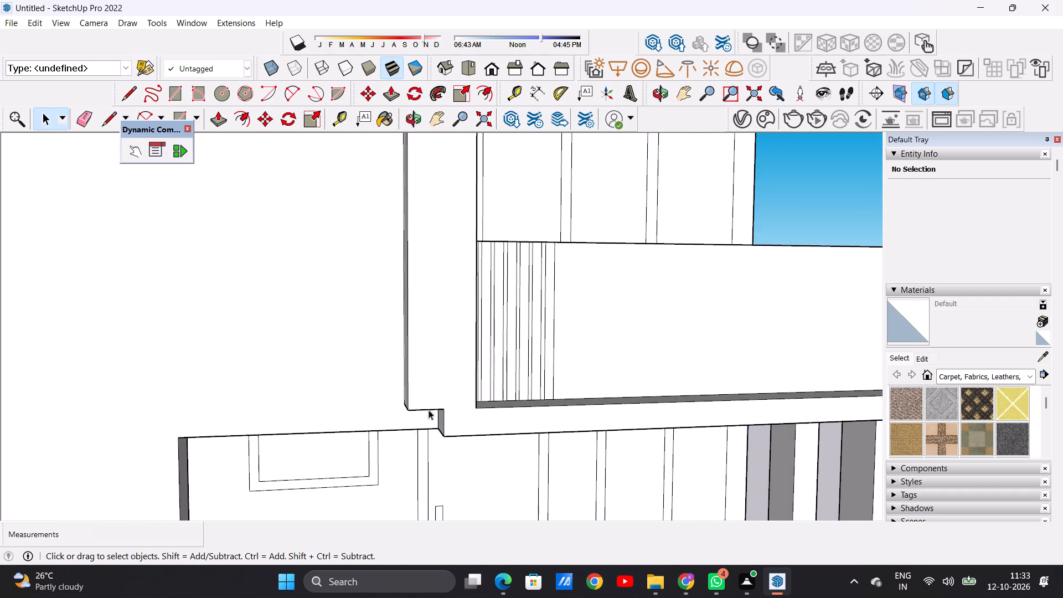
middle_click_drag(402, 439, 450, 439)
scroll(471, 431, "up", 3)
key("p")
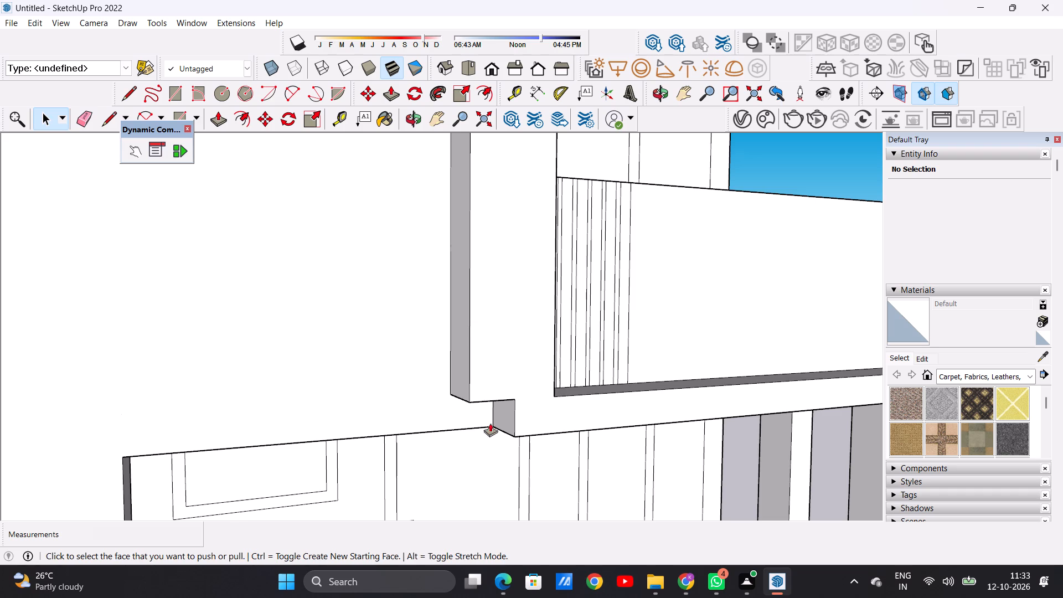
left_click(504, 406)
left_click(468, 400)
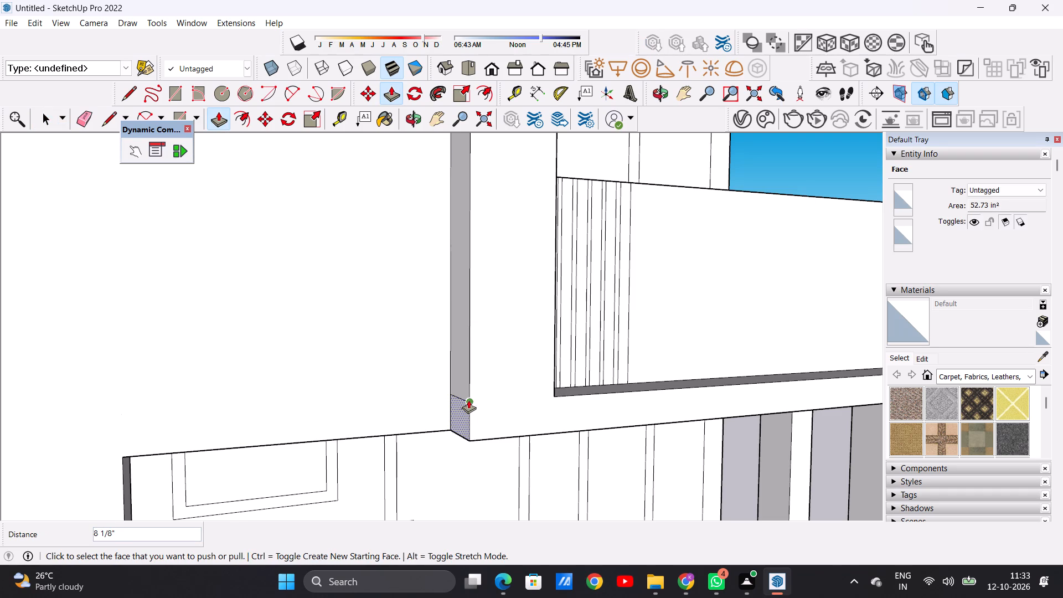
key("space")
Examine the whole elevation from several angles to check the alignment of the projecting balcony frames.
scroll(371, 417, "down", 20)
scroll(371, 417, "down", 6)
middle_click_drag(381, 421, 337, 424)
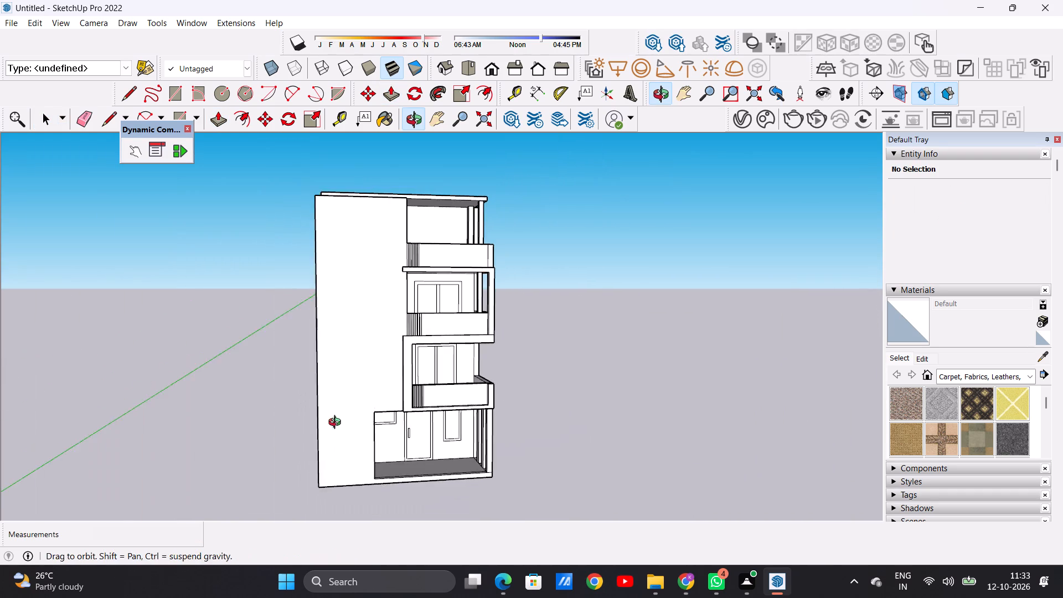
middle_click_drag(337, 424, 312, 419)
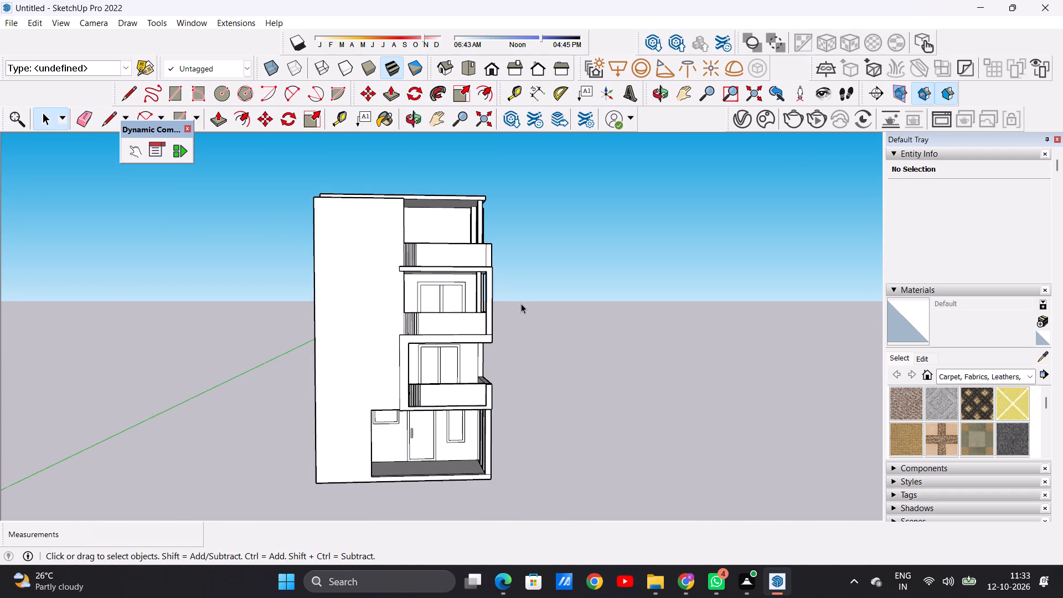
scroll(521, 303, "down", 6)
scroll(535, 317, "up", 4)
middle_click_drag(502, 361, 363, 393)
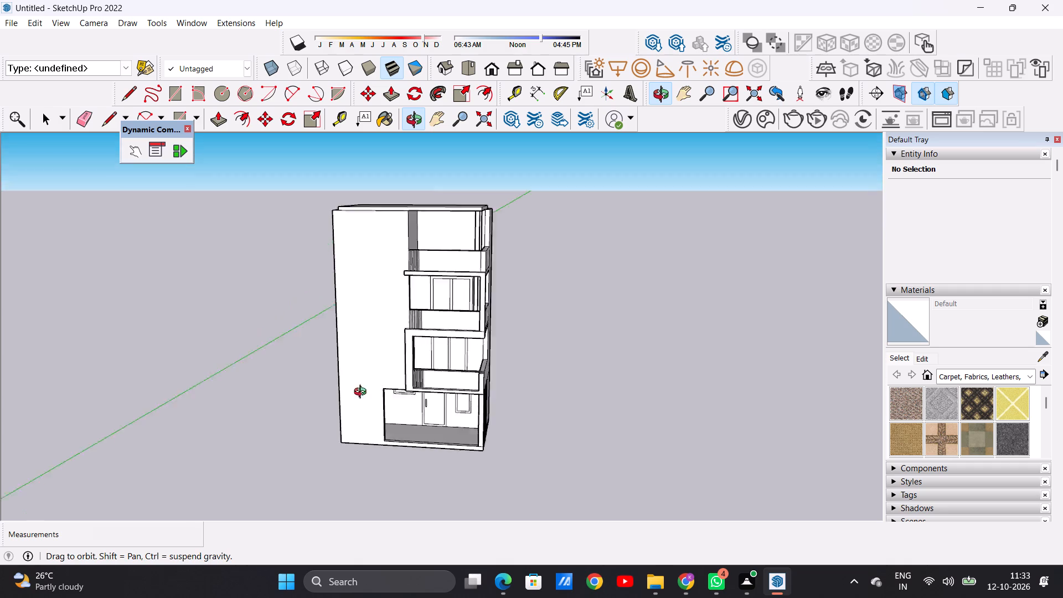
middle_click_drag(363, 393, 466, 399)
scroll(427, 429, "down", 6)
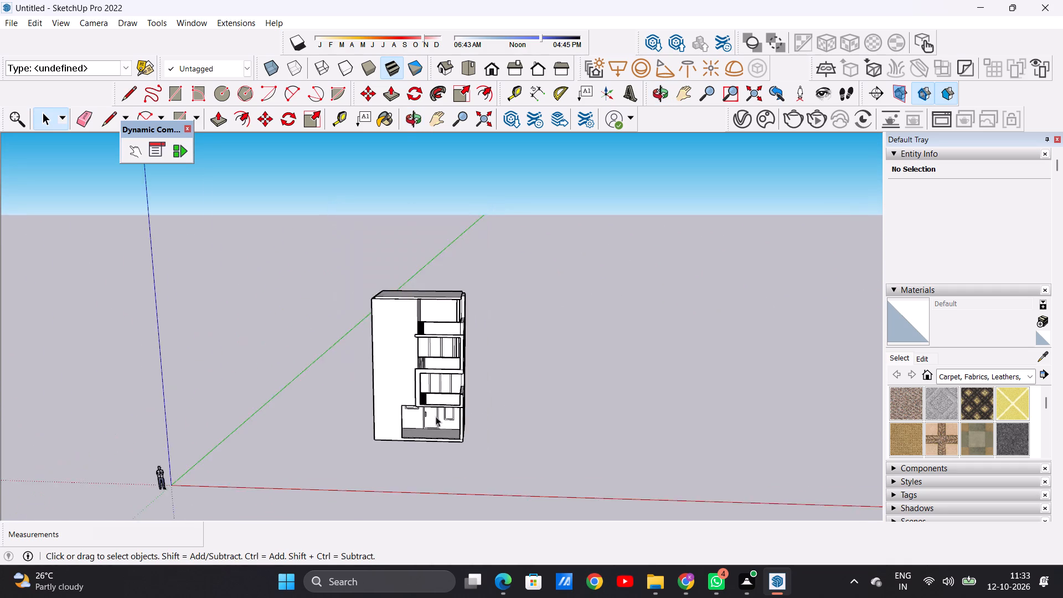
scroll(436, 416, "down", 3)
scroll(440, 328, "up", 14)
Draw a small circle on the underside of the top terrace roof, near the front edge at the blank-wall end.
middle_click_drag(436, 412, 217, 375)
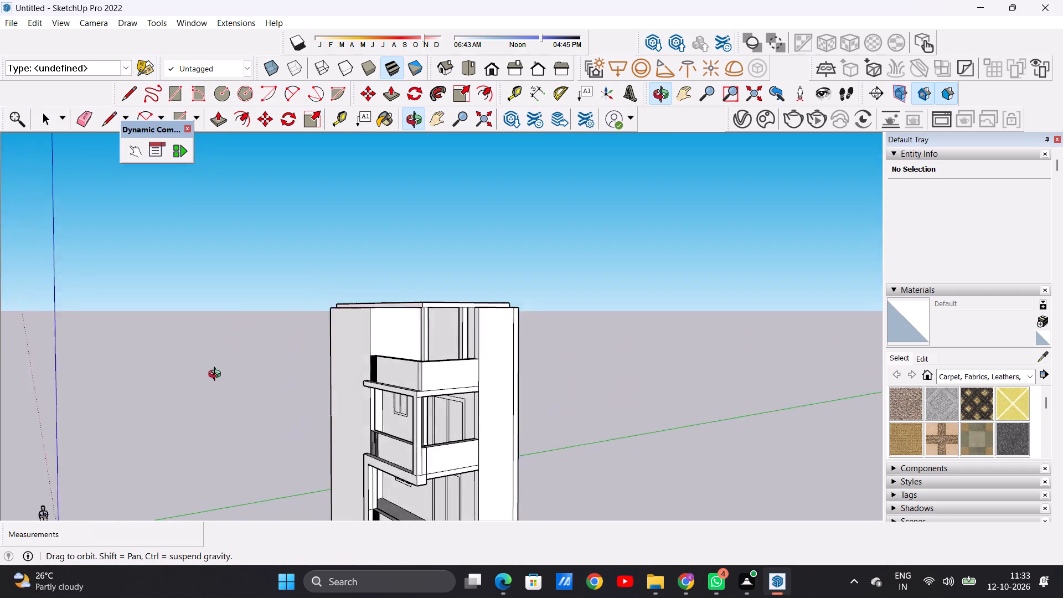
middle_click_drag(217, 375, 458, 262)
scroll(448, 297, "up", 4)
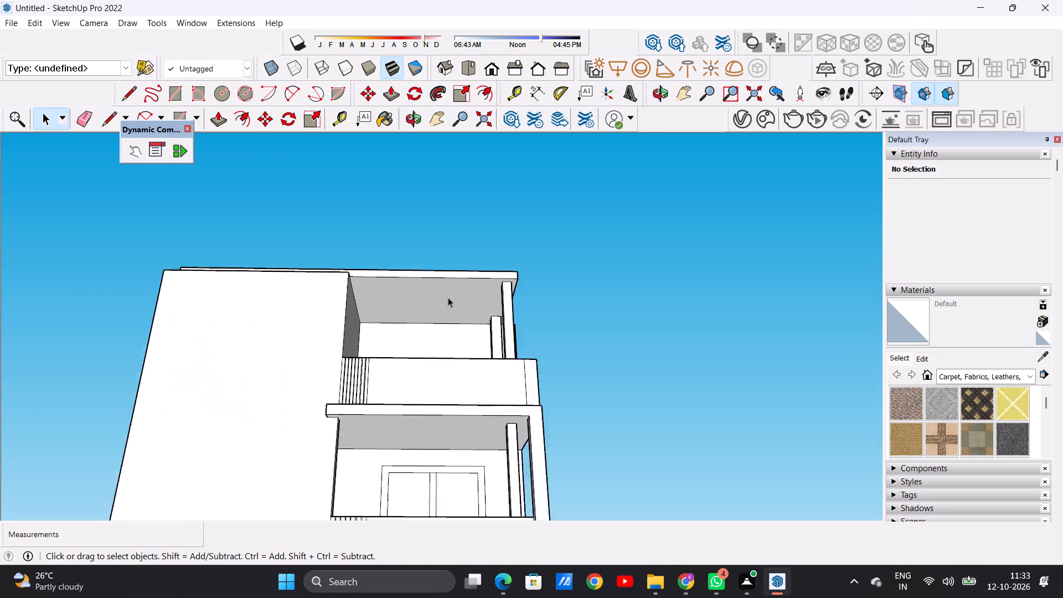
scroll(448, 297, "up", 4)
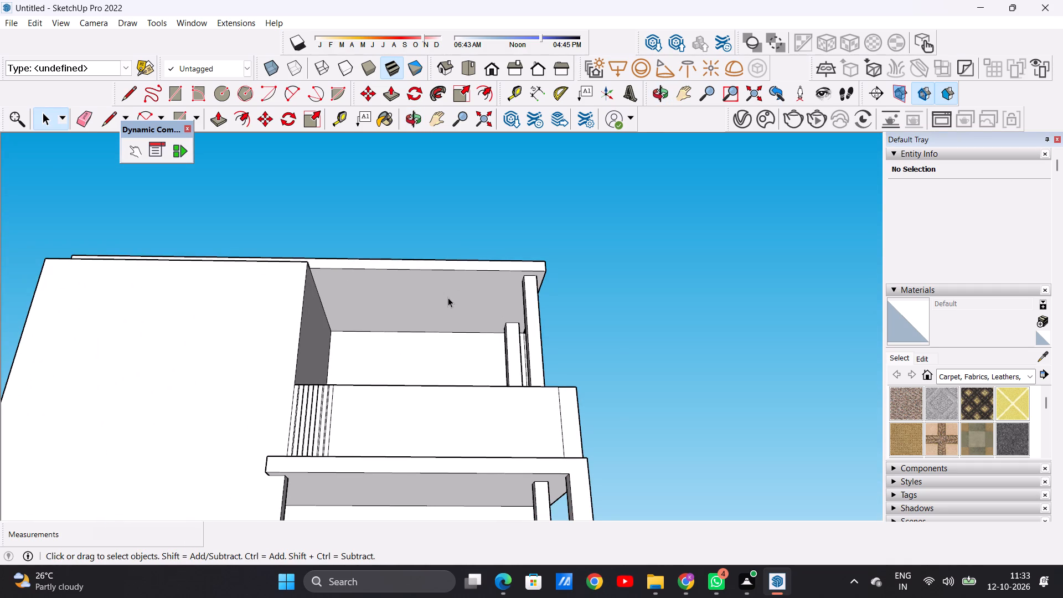
scroll(437, 302, "up", 2)
middle_click_drag(432, 305, 432, 292)
scroll(427, 295, "up", 1)
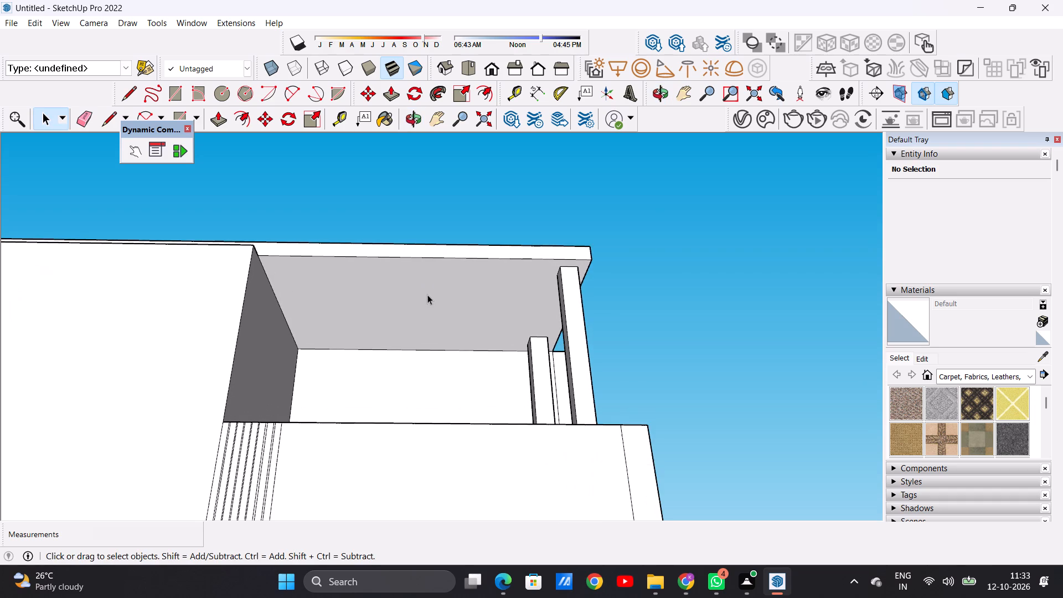
key("c")
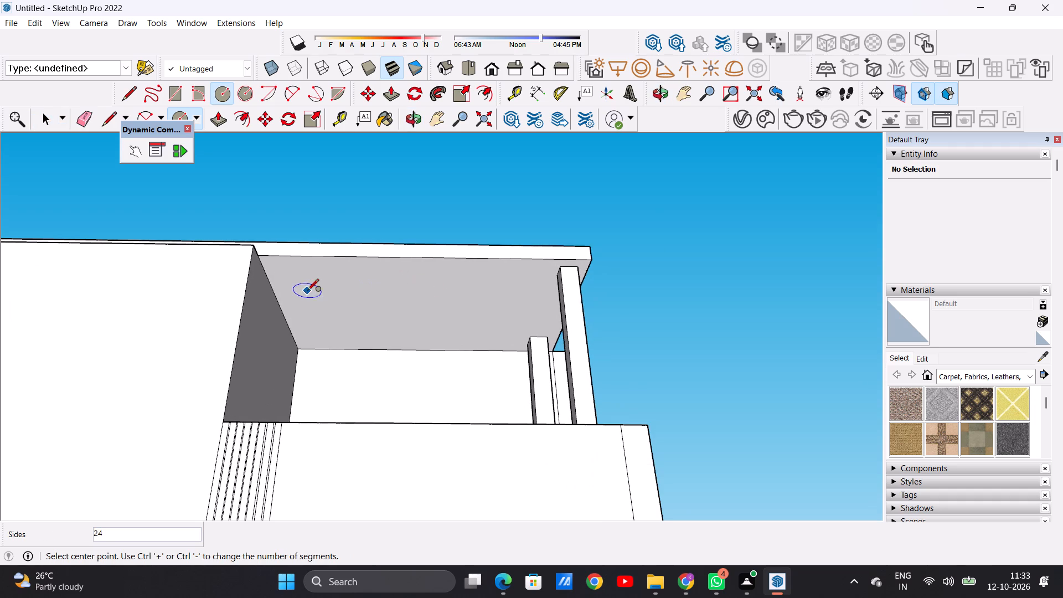
left_click(345, 285)
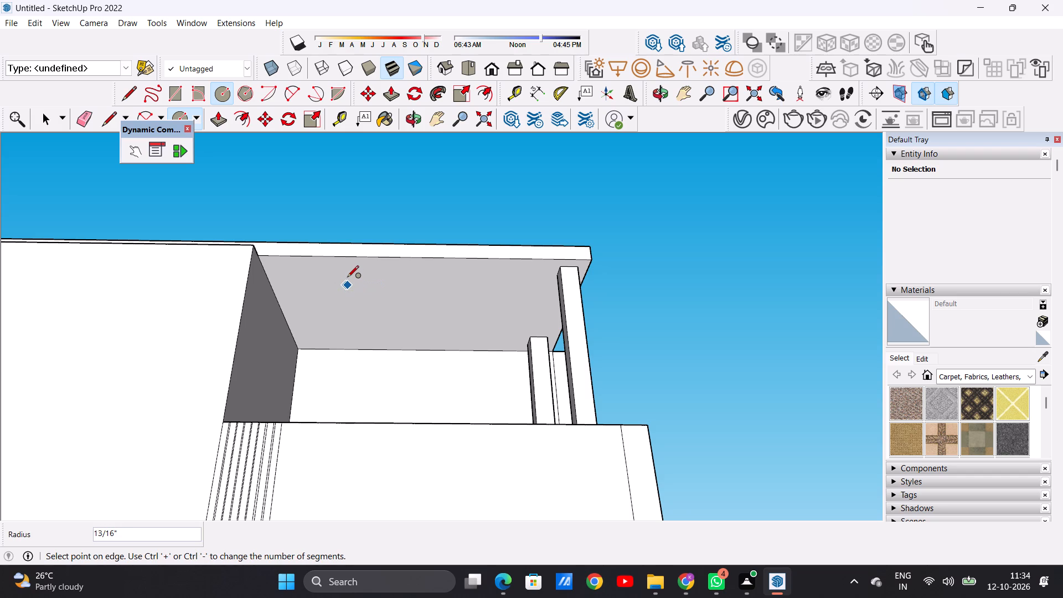
left_click(348, 277)
key("space")
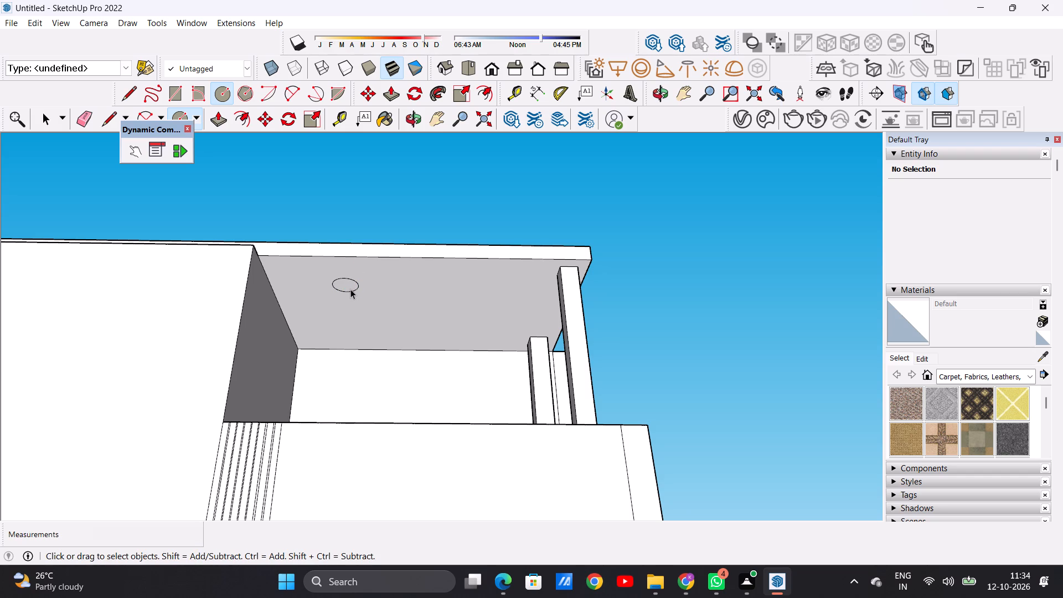
Copy the ceiling circle into a two-by-two grid: about 4' 11 13/16" across, 3' 10 13/16" toward the rear wall, then 5' 2 1/16" back across.
double_click(343, 286)
key("m")
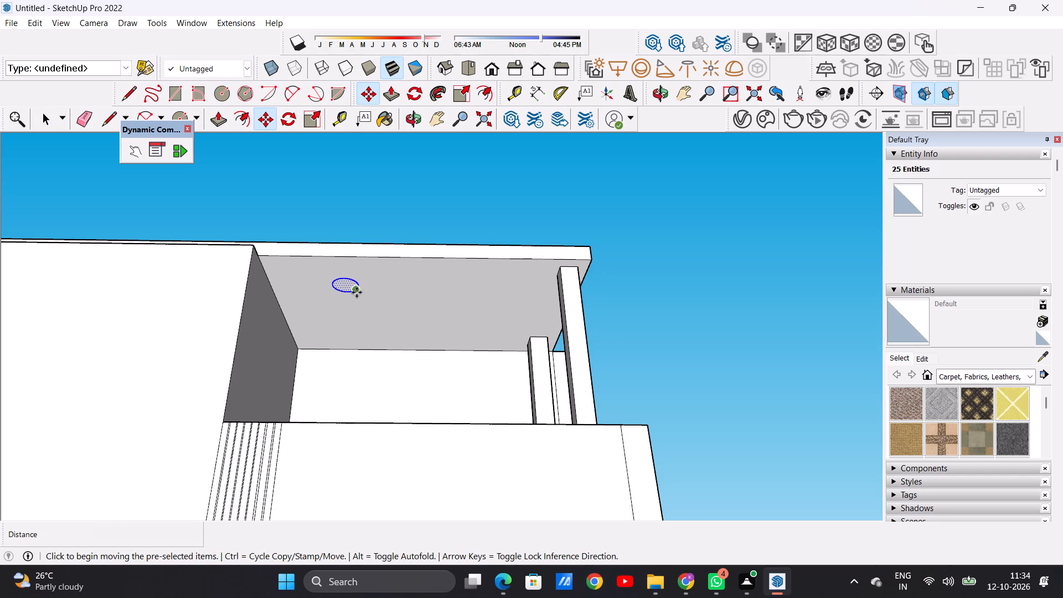
left_click(357, 292)
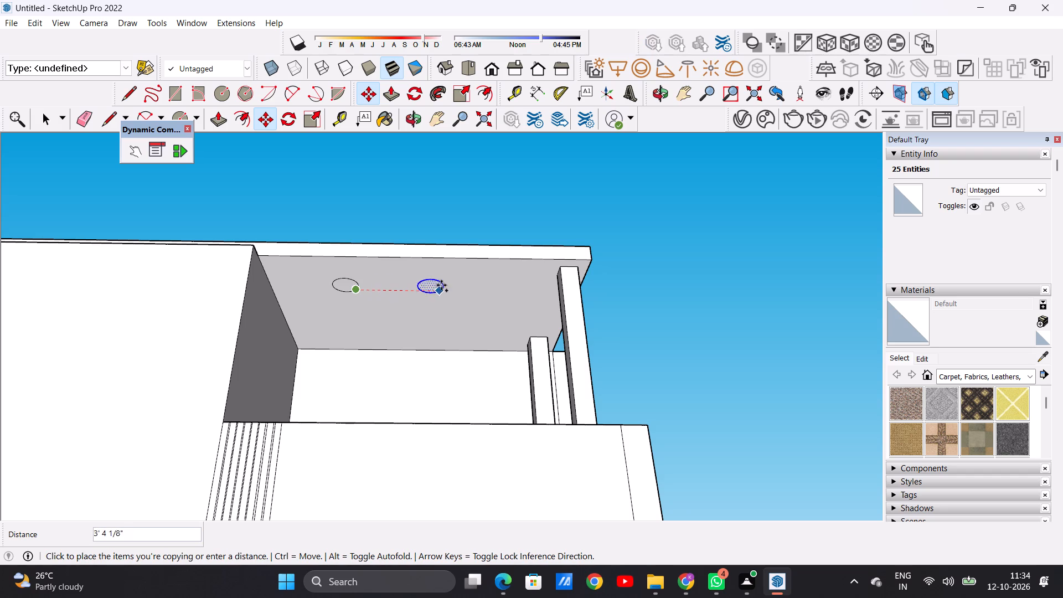
left_click(481, 287)
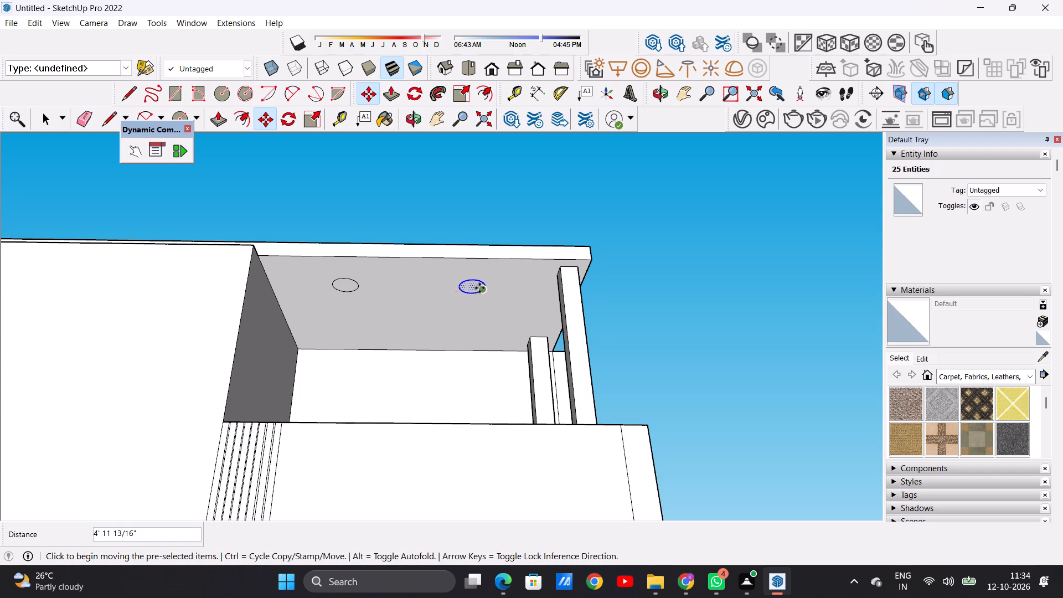
left_click(476, 292)
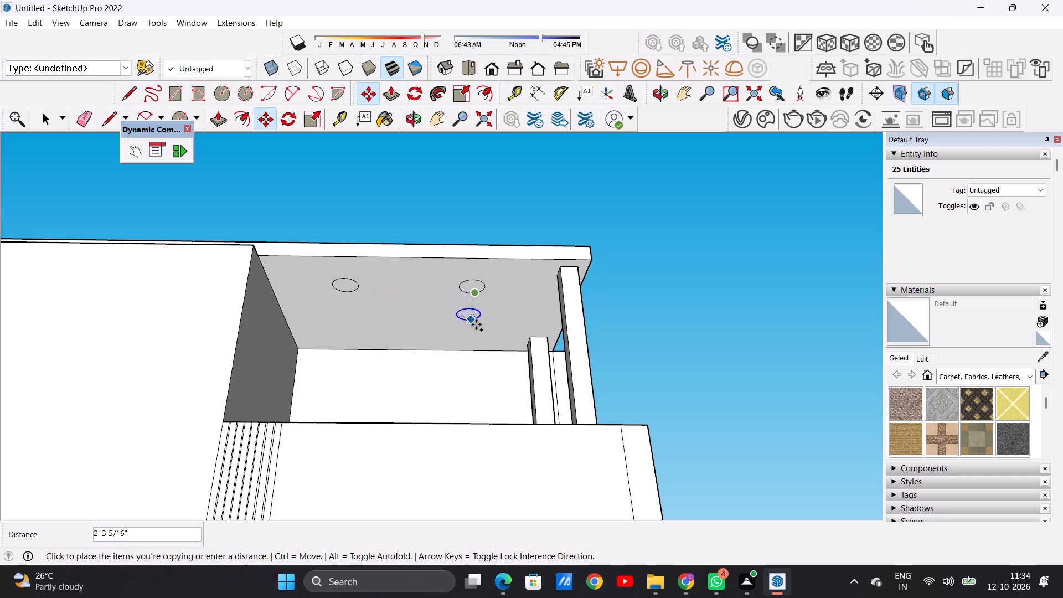
left_click(476, 338)
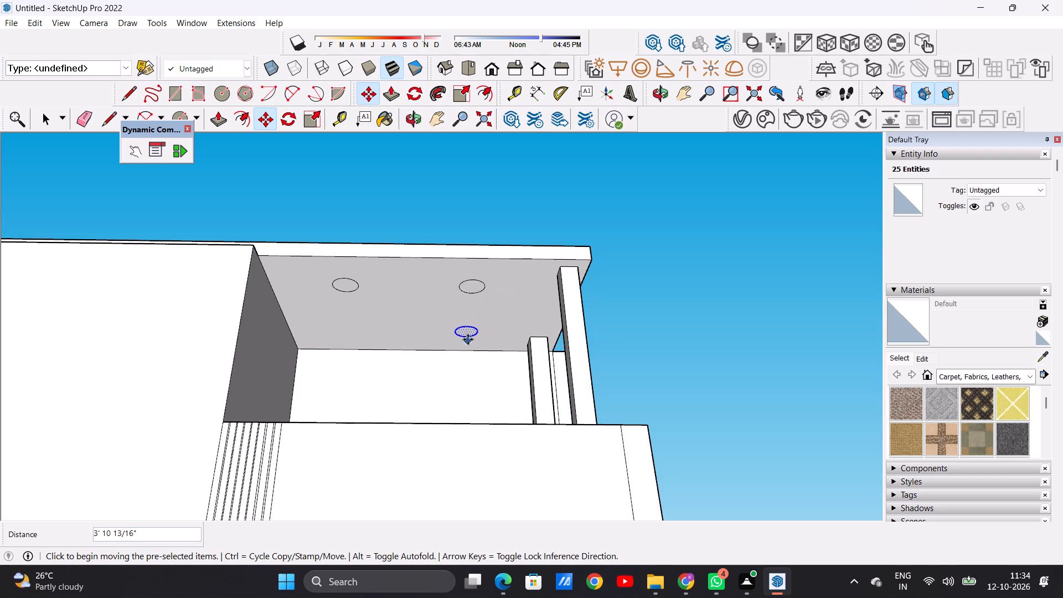
left_click(468, 338)
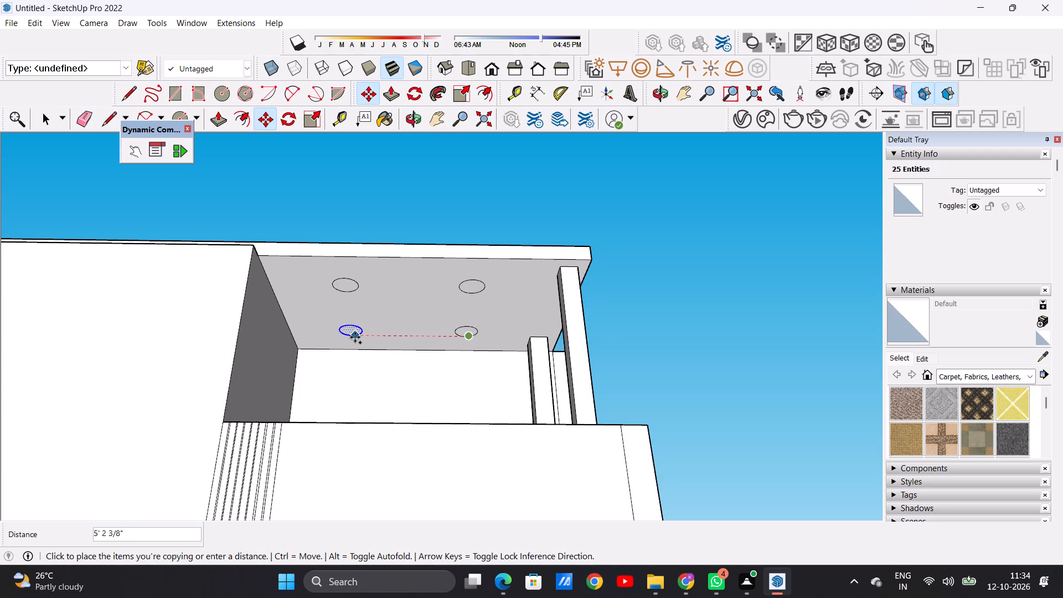
left_click(355, 338)
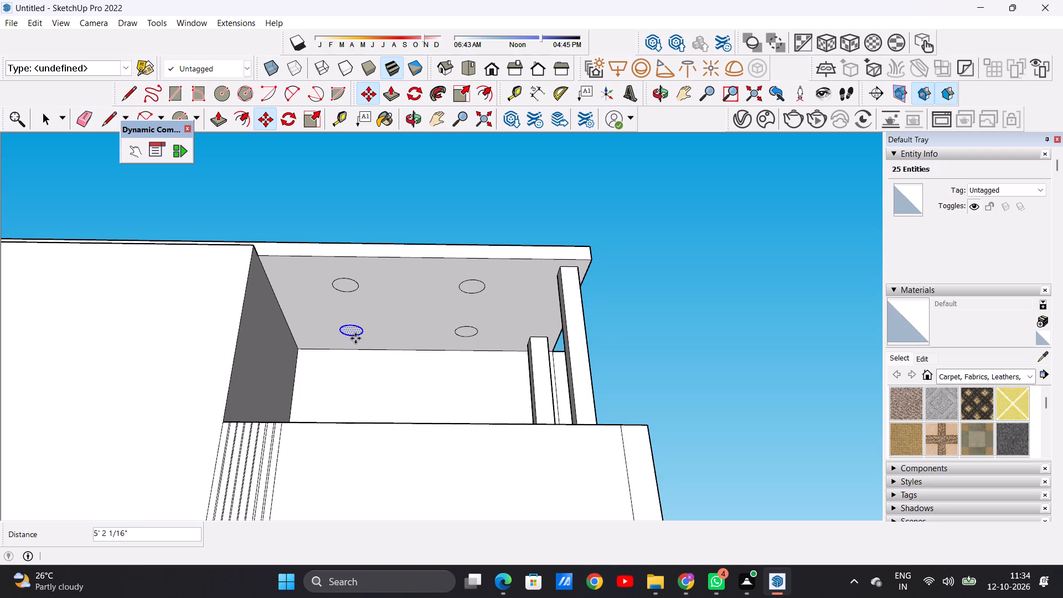
key("space")
left_click(392, 200)
Examine the terrace ceiling circles and the overall building elevation from the front and the open corner.
middle_click_drag(384, 342, 384, 284)
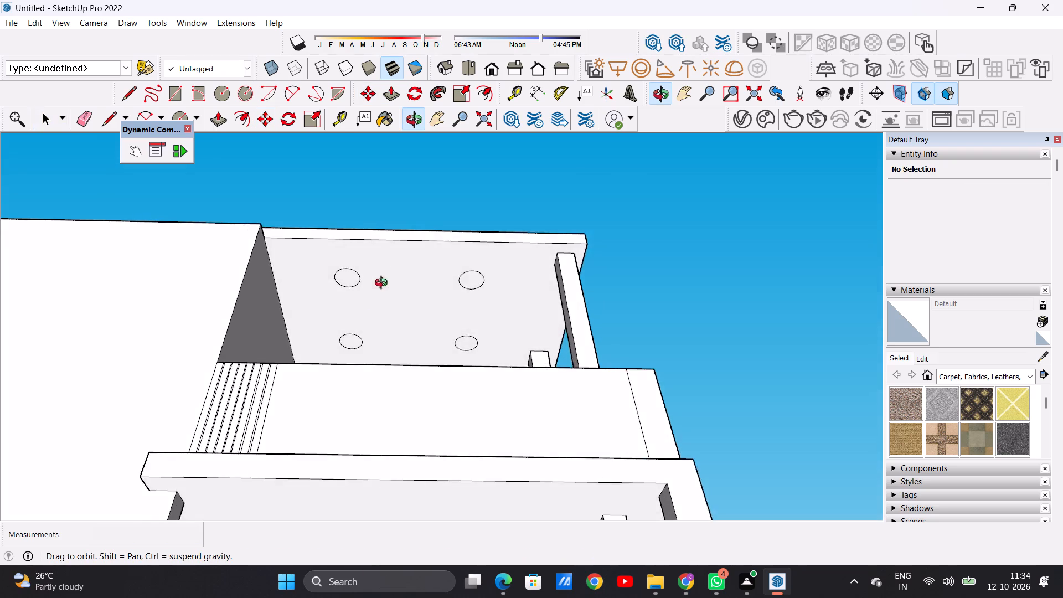
middle_click_drag(384, 284, 379, 409)
scroll(410, 379, "down", 14)
middle_click_drag(410, 405, 415, 443)
scroll(409, 357, "down", 10)
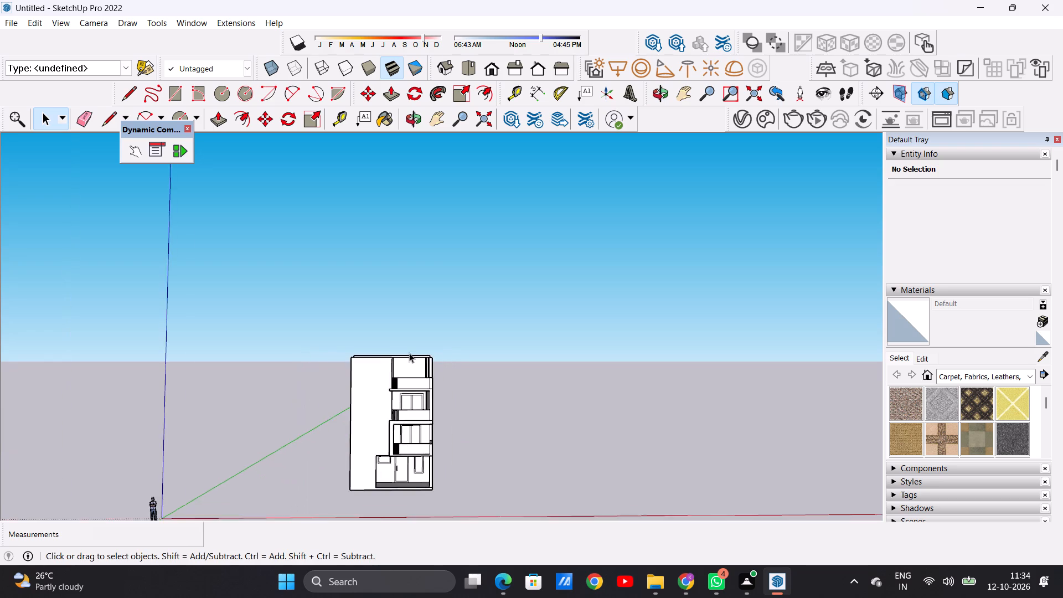
scroll(409, 353, "down", 5)
scroll(415, 398, "up", 2)
scroll(416, 399, "down", 2)
scroll(416, 401, "up", 12)
middle_click_drag(364, 354, 174, 419)
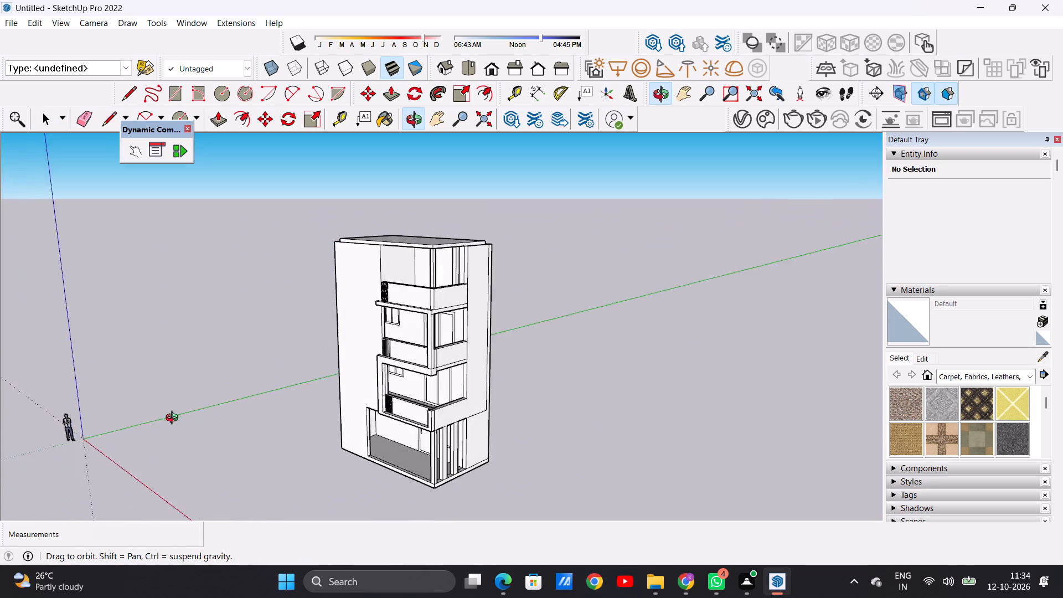
middle_click_drag(174, 419, 347, 437)
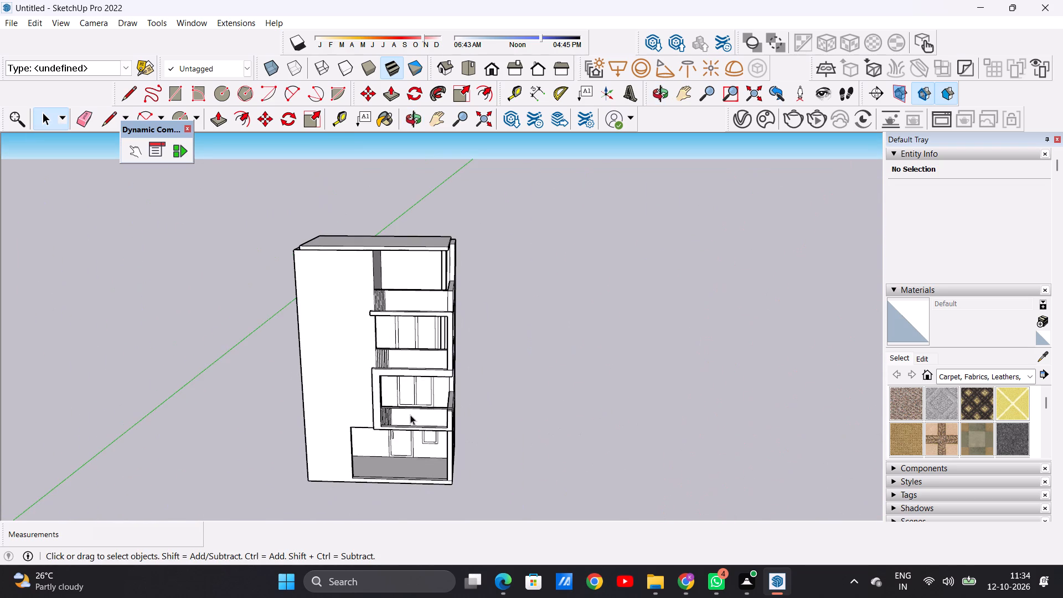
scroll(425, 414, "down", 6)
scroll(365, 393, "up", 8)
middle_click_drag(367, 397, 199, 403)
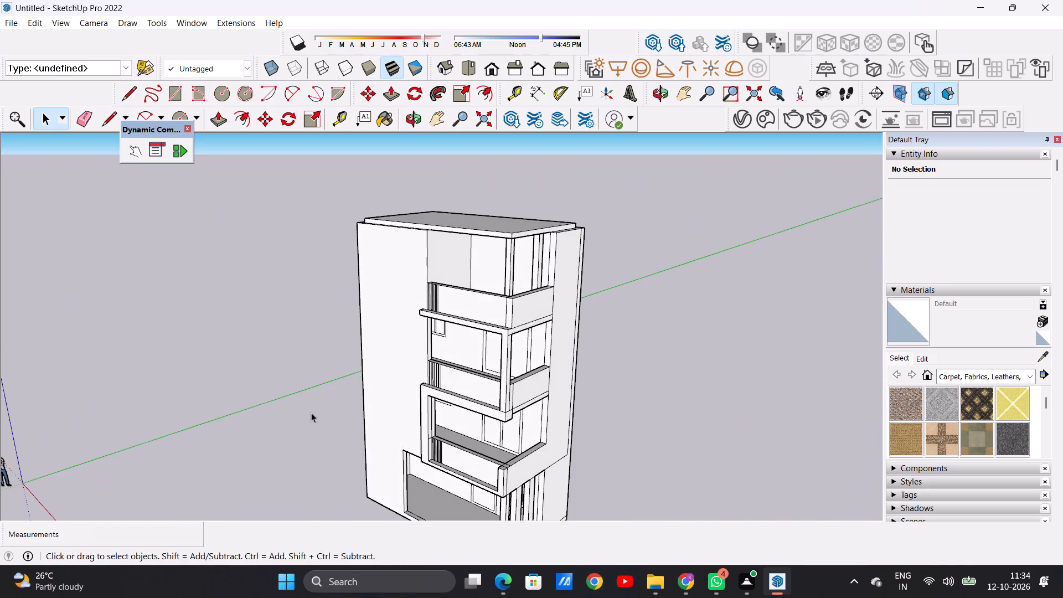
Examine the roof slab, corner column and top terrace from above and below around the open corner.
middle_click_drag(489, 383, 302, 465)
scroll(453, 279, "up", 7)
middle_click_drag(401, 325, 422, 330)
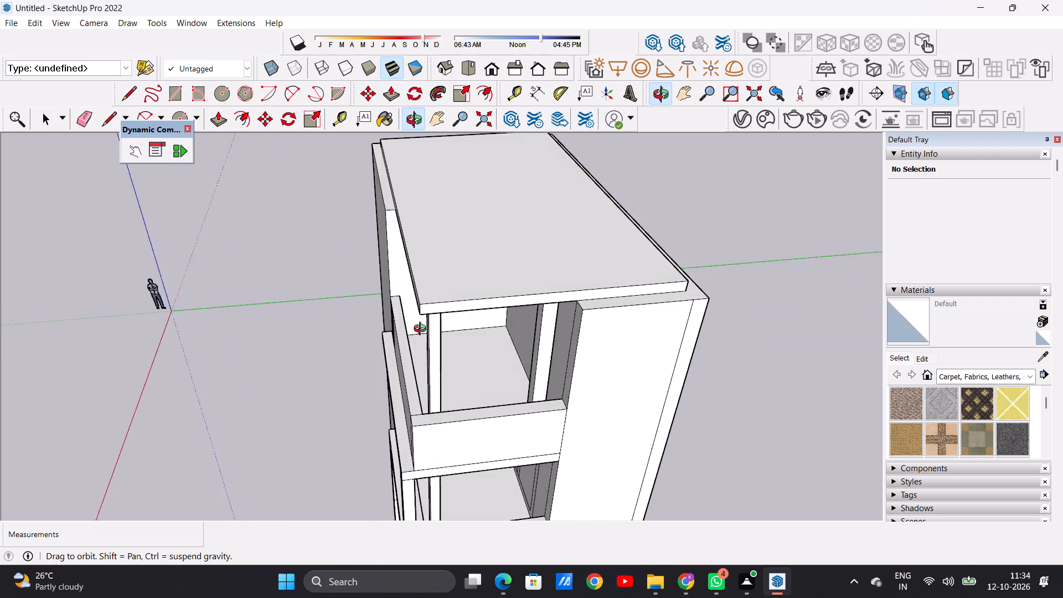
middle_click_drag(422, 330, 484, 342)
scroll(517, 315, "up", 1)
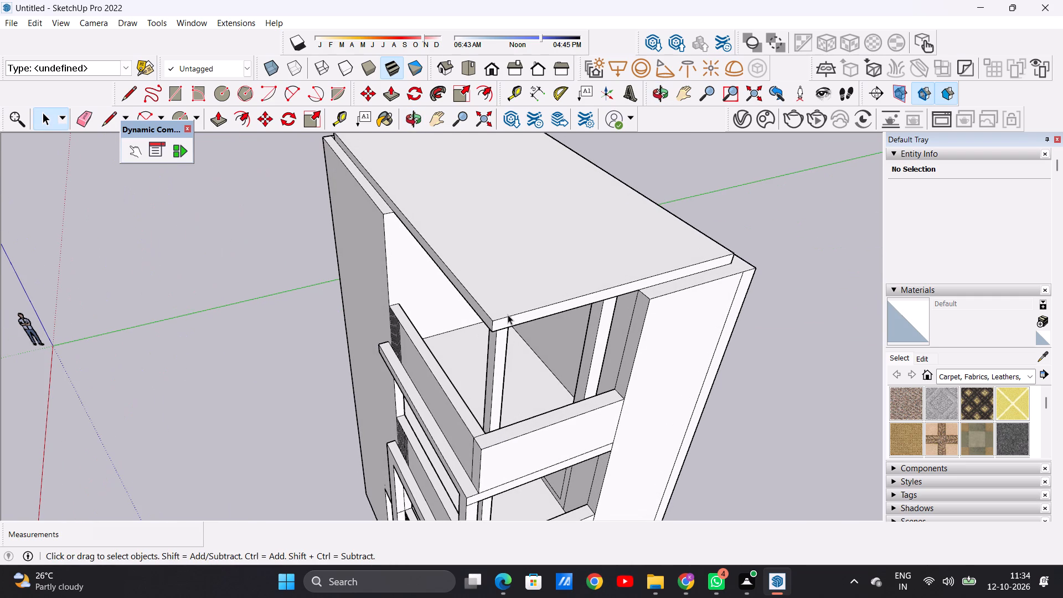
scroll(509, 315, "down", 7)
middle_click_drag(485, 347, 551, 304)
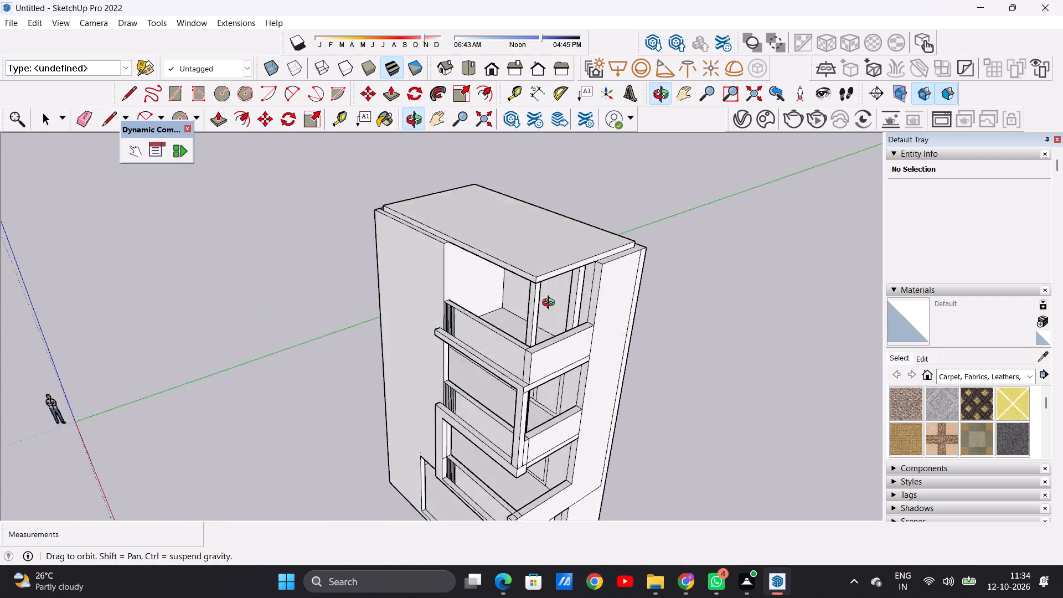
middle_click_drag(551, 304, 601, 224)
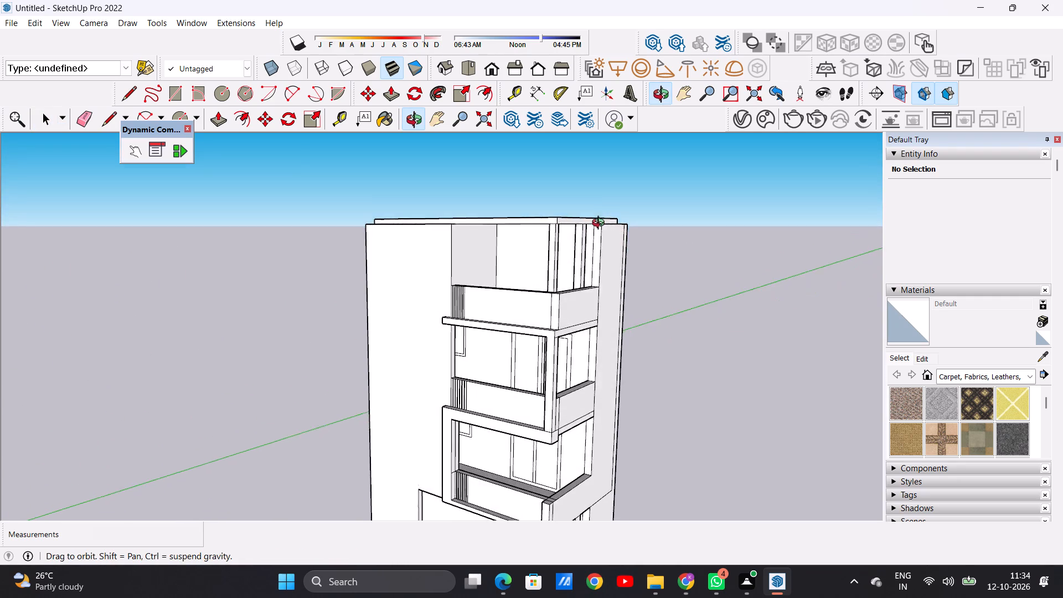
middle_click_drag(601, 224, 420, 292)
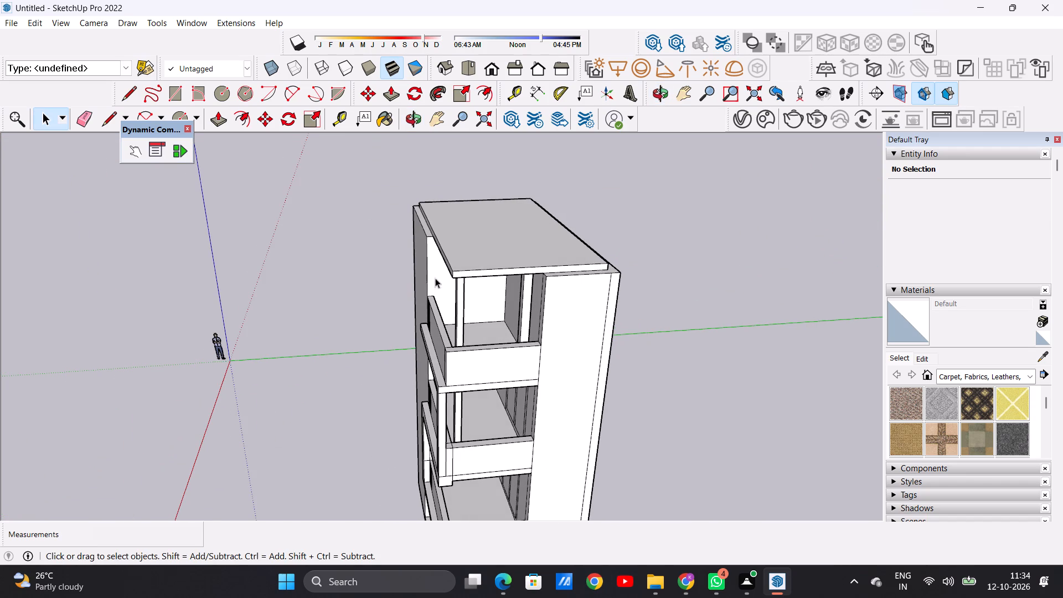
scroll(473, 271, "up", 5)
middle_click_drag(443, 291, 567, 200)
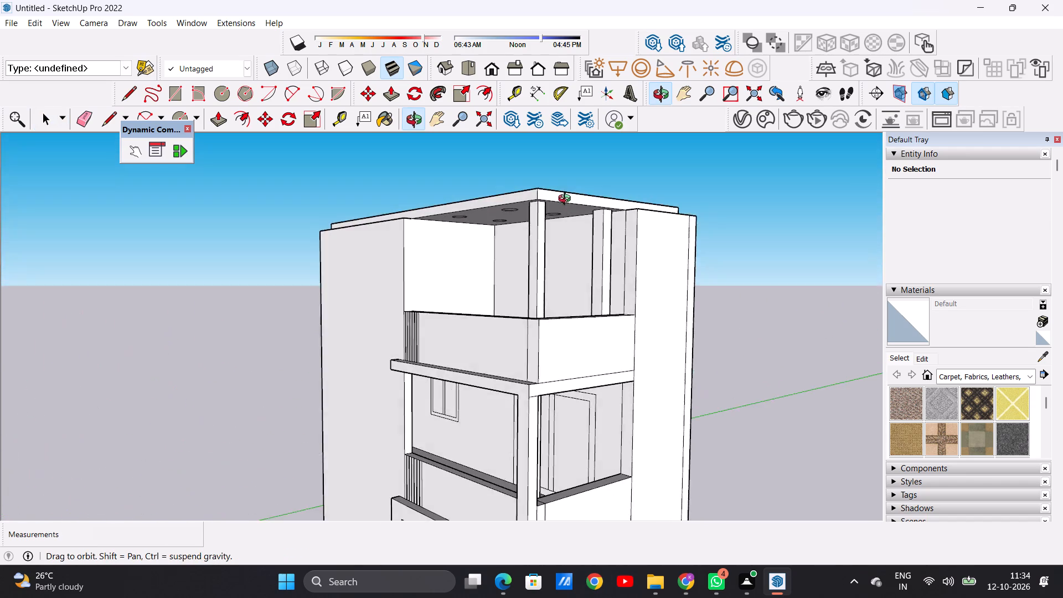
Draw a 7 1/8" line across the roof slab's edge face, up from the inner corner of the side wall beside the open terrace.
middle_click_drag(567, 200, 598, 183)
middle_click_drag(543, 260, 515, 340)
scroll(515, 334, "down", 7)
scroll(575, 288, "up", 1)
scroll(570, 291, "down", 1)
scroll(567, 293, "up", 4)
middle_click_drag(565, 347, 563, 286)
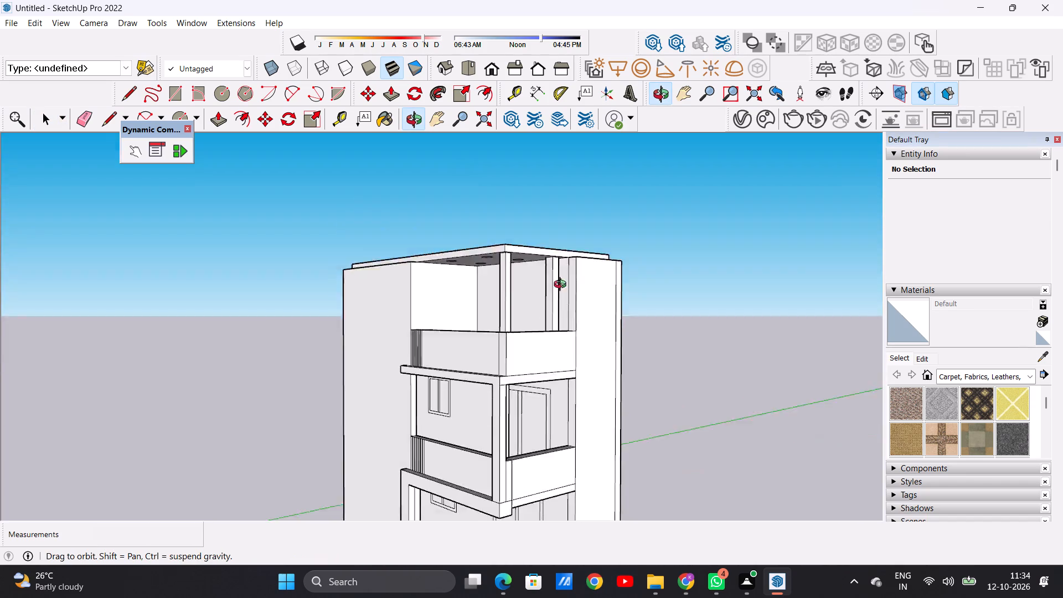
middle_click_drag(563, 286, 519, 358)
scroll(523, 344, "down", 4)
scroll(549, 319, "up", 5)
middle_click_drag(532, 307, 509, 409)
scroll(545, 391, "up", 4)
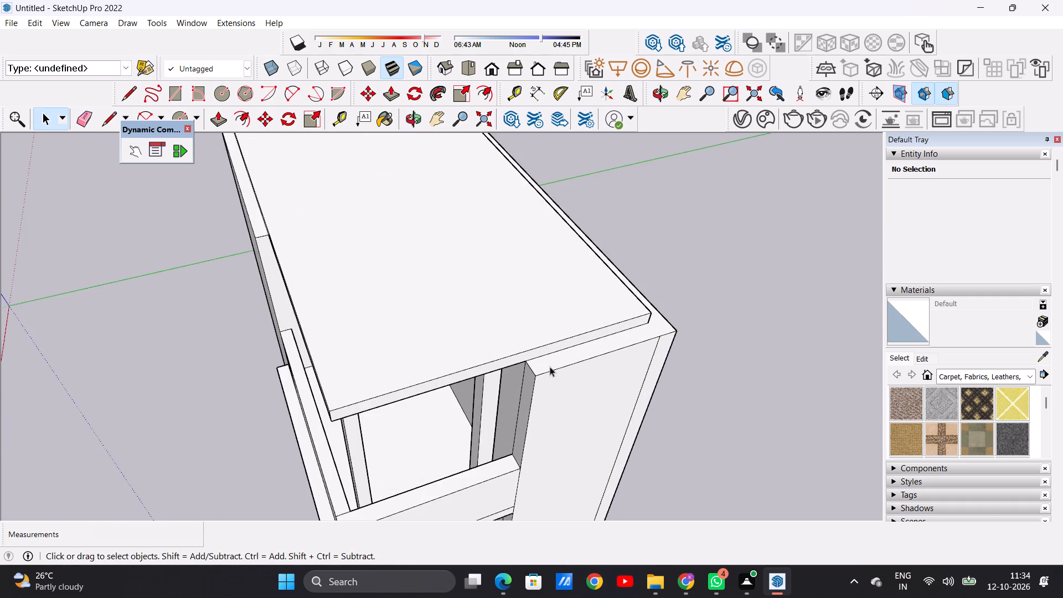
scroll(550, 367, "up", 8)
scroll(504, 362, "up", 5)
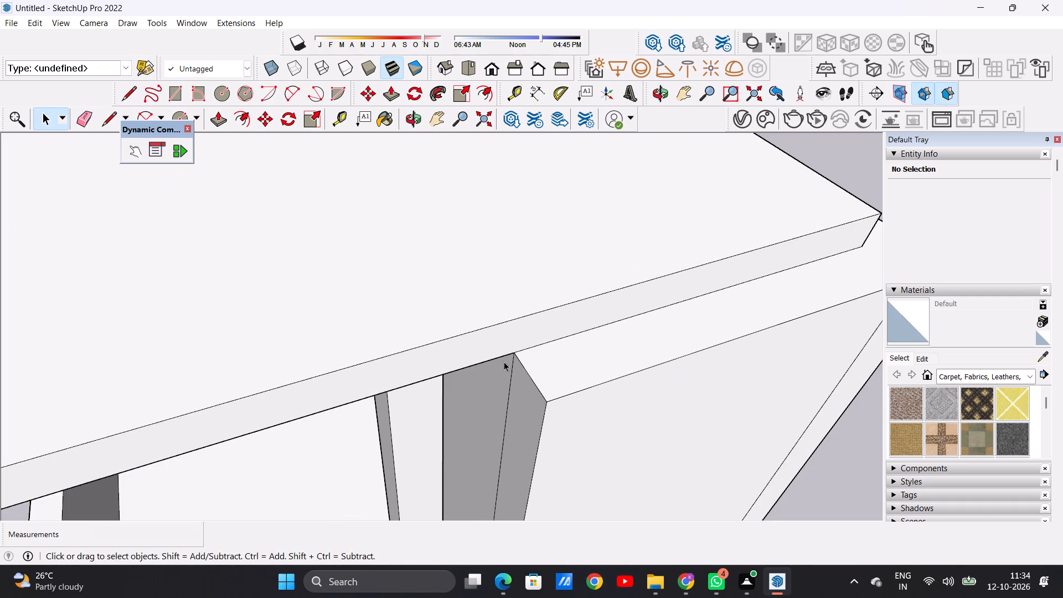
key("l")
scroll(522, 353, "up", 4)
left_click(512, 352)
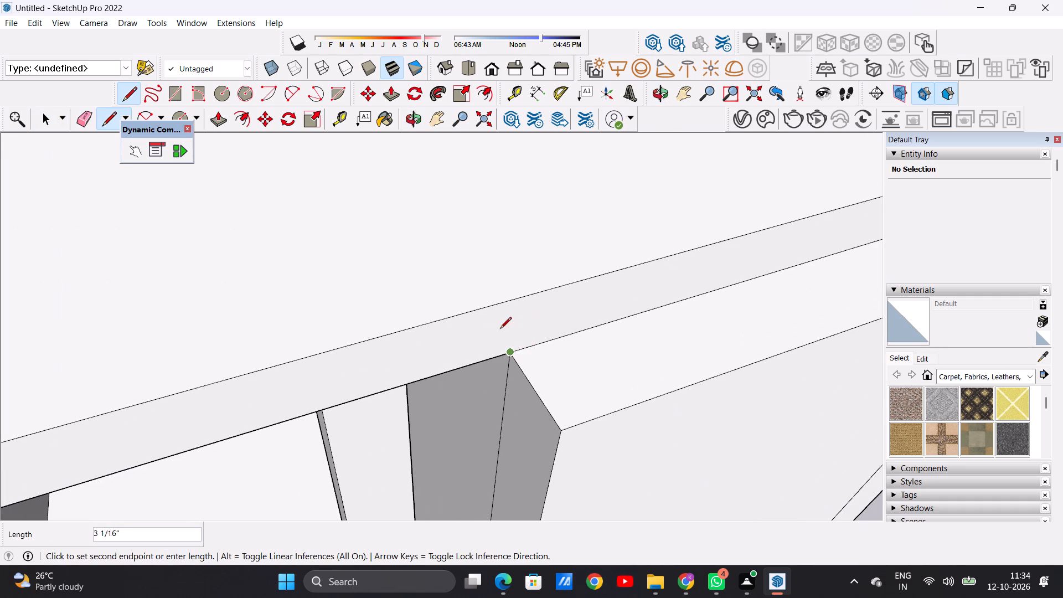
left_click(516, 298)
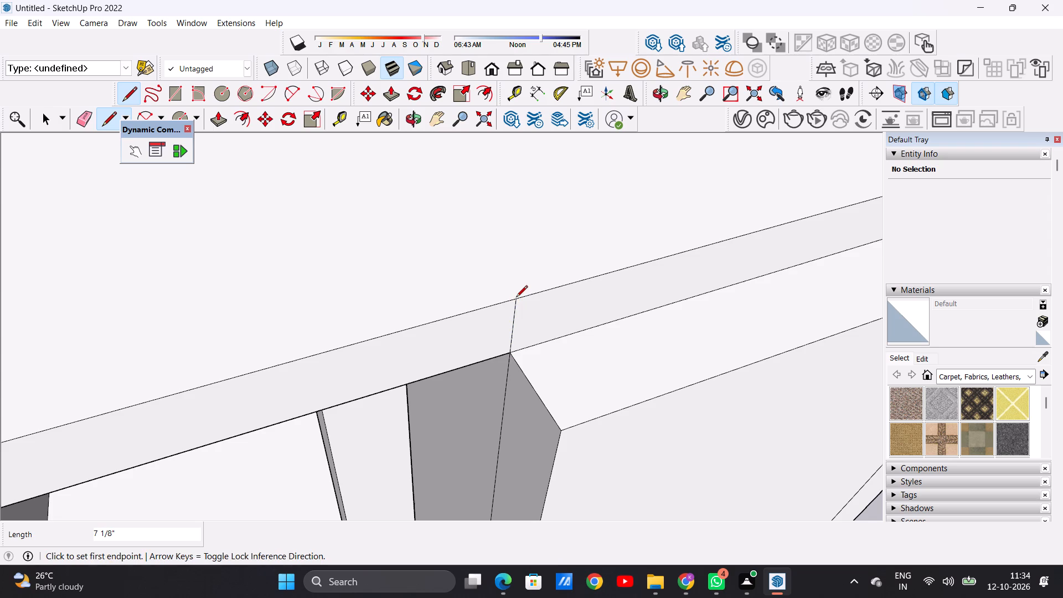
Push/Pull the slab edge section above the side wall outward about 10", flush with the wall's outer face.
key("space")
type("P")
left_click(539, 311)
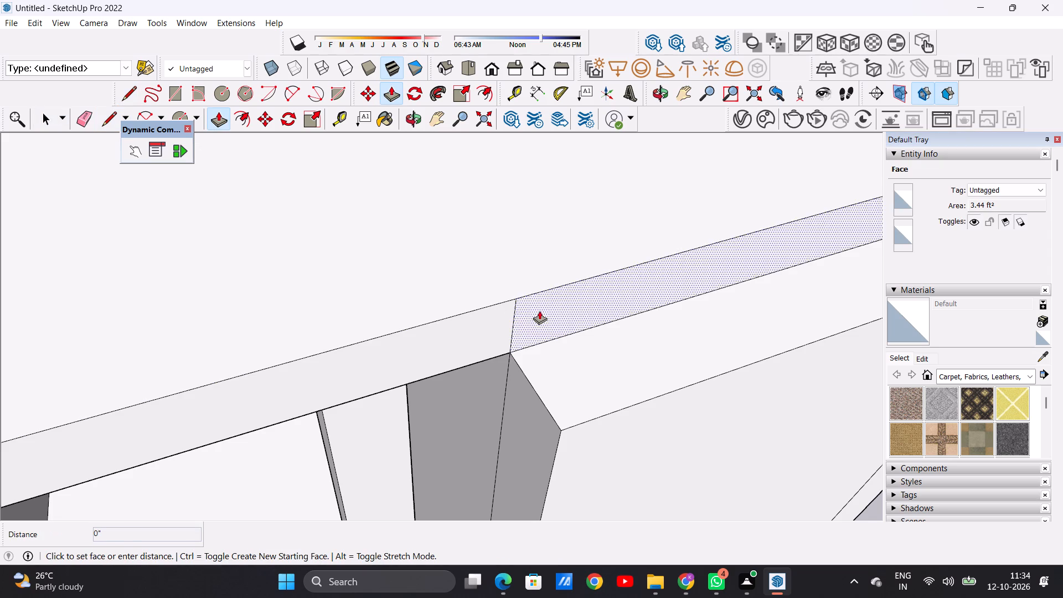
left_click(560, 431)
Push/Pull the roof slab's long rear edge outward about 10" to the outer face of the rear wall.
scroll(533, 372, "down", 6)
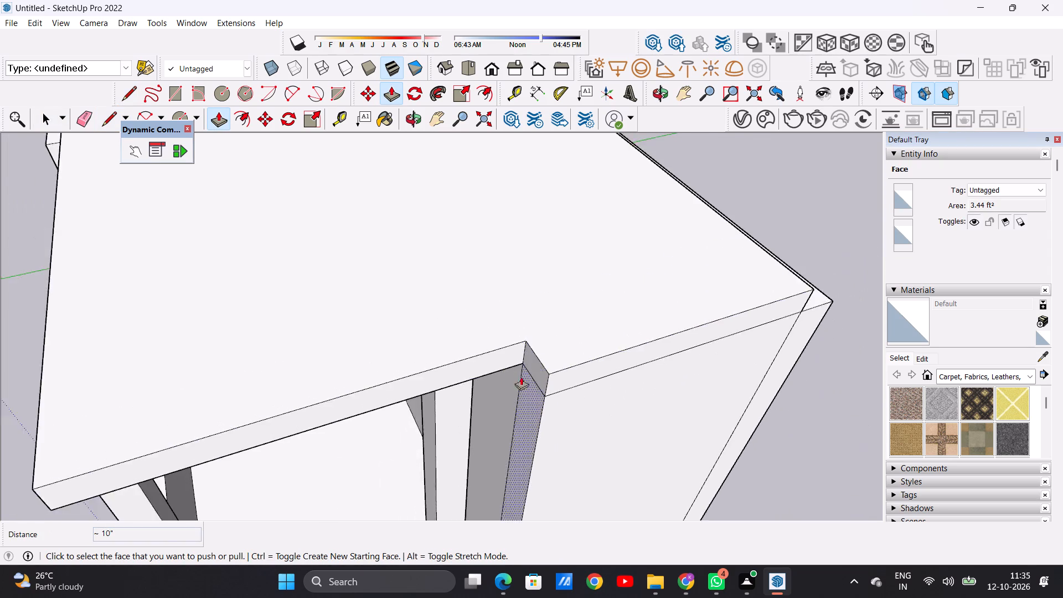
scroll(521, 377, "down", 20)
scroll(521, 377, "down", 1)
middle_click_drag(541, 274, 318, 277)
scroll(428, 293, "up", 5)
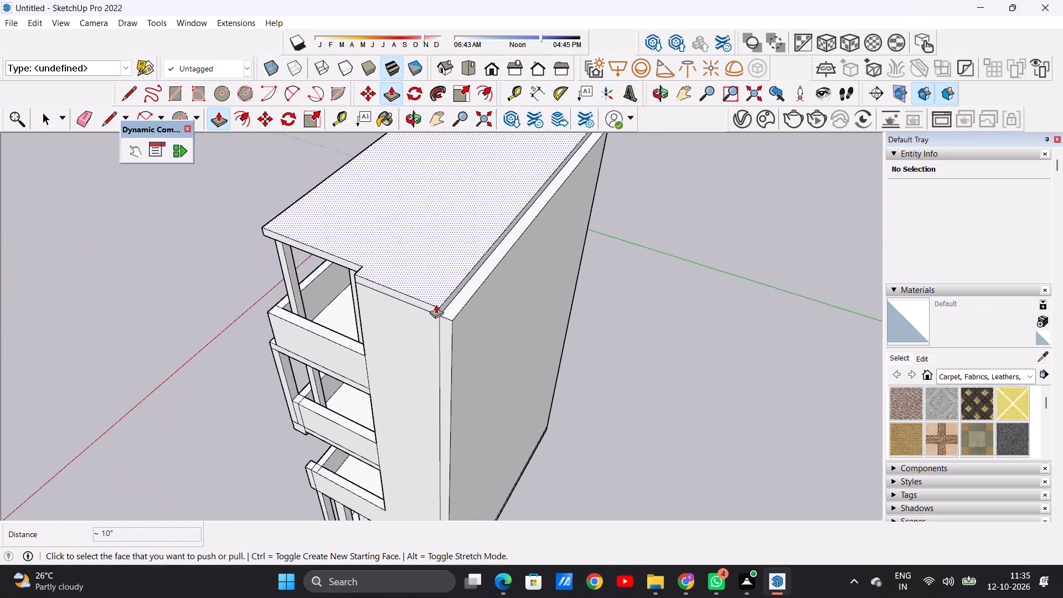
scroll(436, 305, "up", 8)
left_click(434, 317)
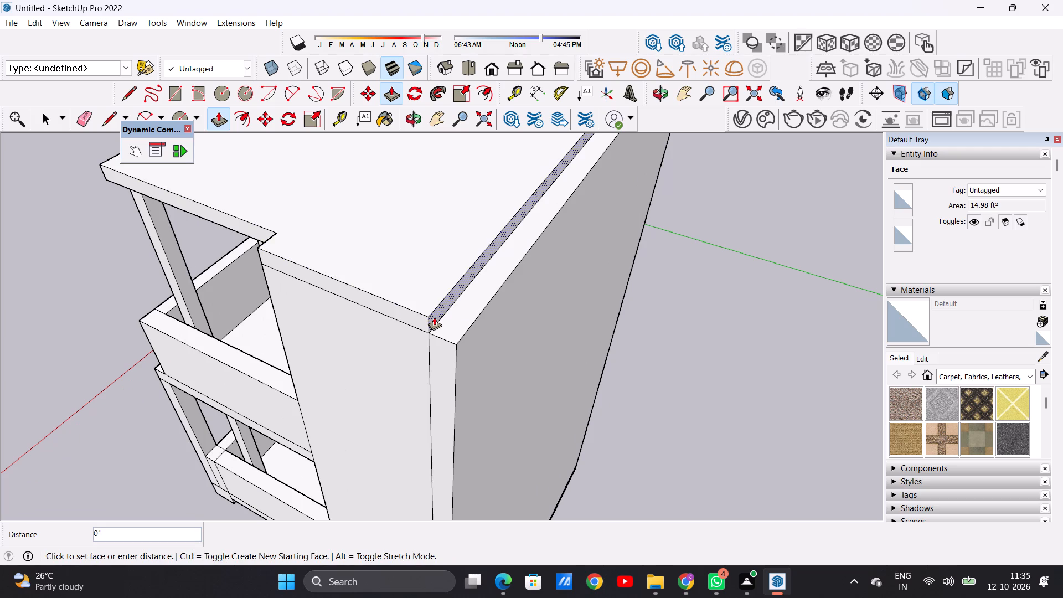
left_click(458, 344)
Push/Pull the slab edge at the end opposite the open terrace outward about 10" to the wall's outer face.
scroll(442, 340, "down", 12)
scroll(442, 333, "up", 1)
scroll(442, 333, "down", 4)
scroll(448, 318, "up", 1)
scroll(450, 317, "down", 1)
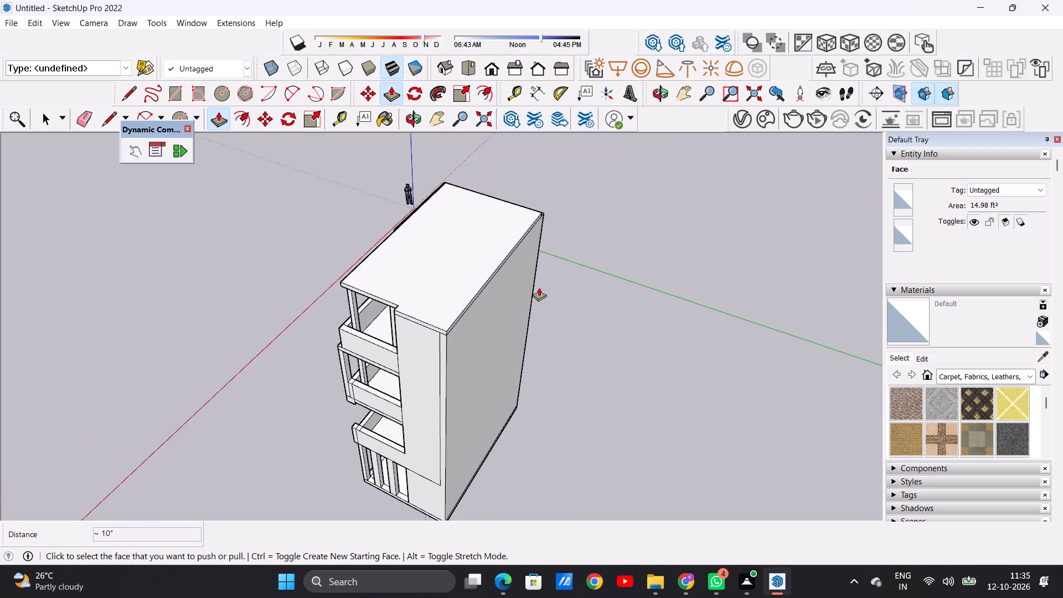
middle_click_drag(537, 287, 120, 279)
scroll(496, 330, "up", 1)
scroll(486, 322, "down", 1)
scroll(481, 318, "up", 7)
scroll(500, 286, "down", 1)
scroll(500, 286, "up", 3)
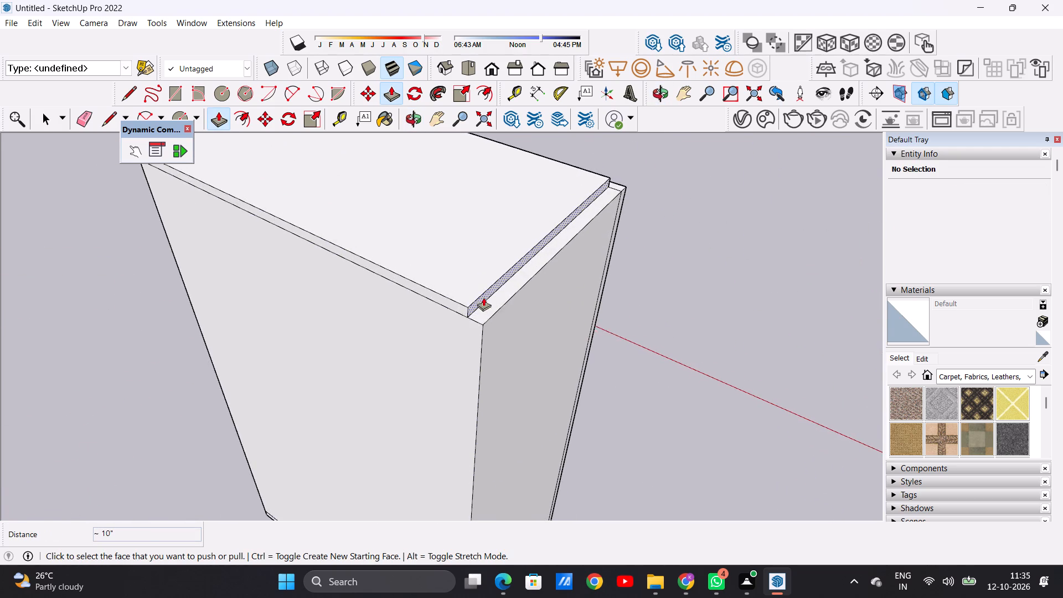
scroll(483, 297, "up", 4)
left_click(463, 311)
left_click(479, 347)
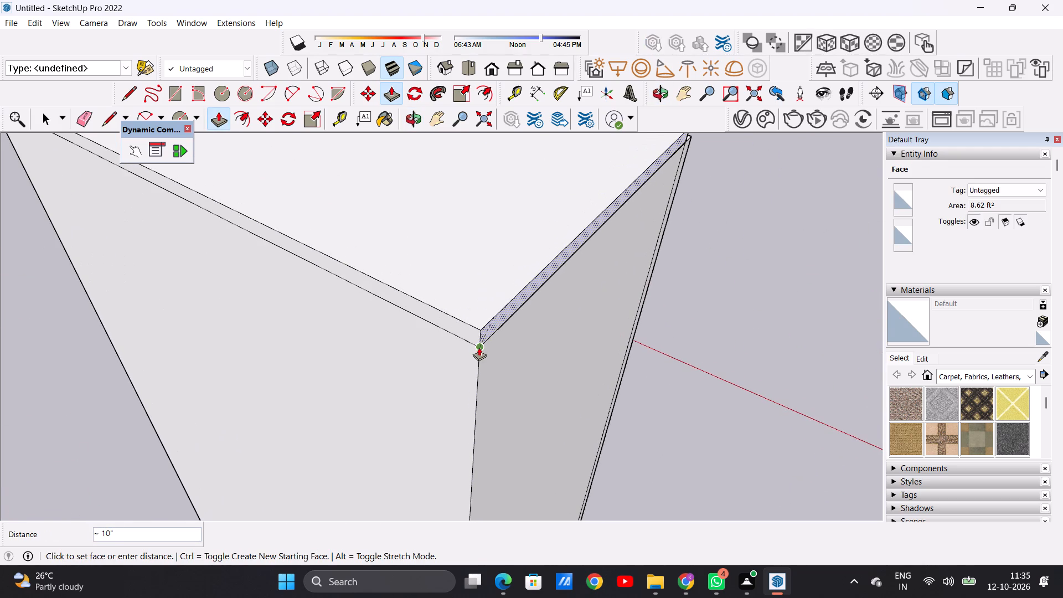
Raise the top of the blank front wall about 3' 1 1/4" with Push/Pull, beside the open terrace.
scroll(479, 347, "down", 20)
scroll(479, 347, "down", 1)
middle_click_drag(553, 324, 151, 306)
middle_click_drag(371, 327, 131, 329)
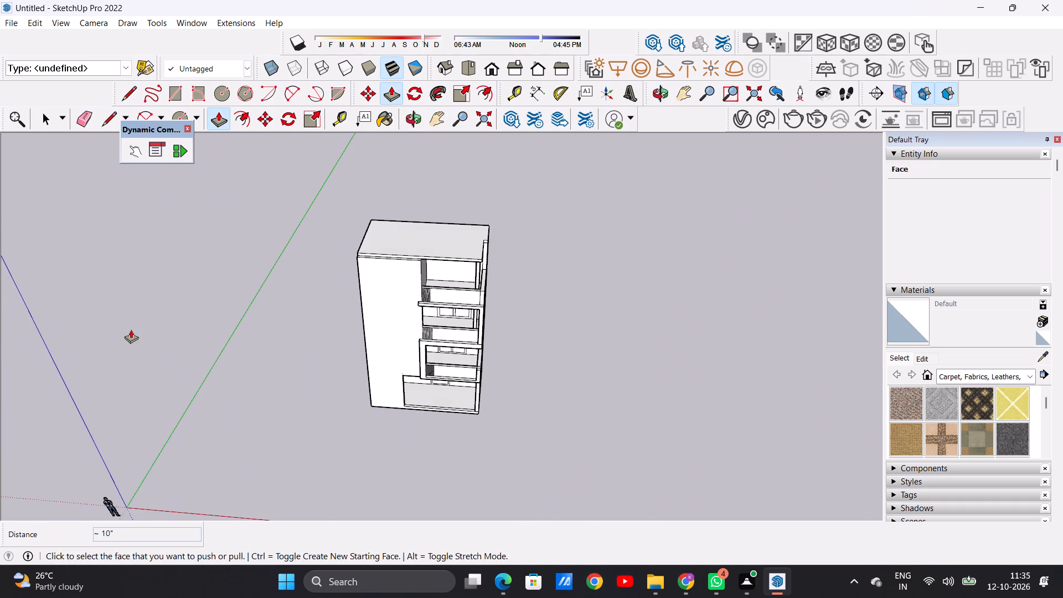
scroll(416, 239, "up", 2)
scroll(416, 239, "down", 1)
scroll(416, 239, "up", 4)
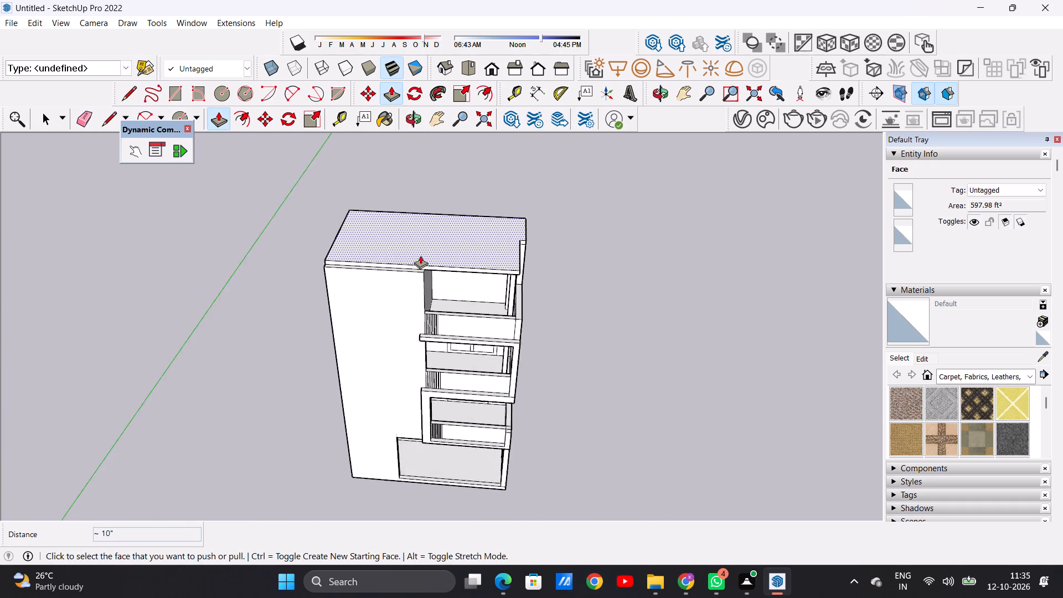
middle_click_drag(411, 260, 403, 319)
scroll(411, 295, "up", 5)
scroll(411, 295, "down", 1)
scroll(411, 295, "up", 8)
left_click(425, 307)
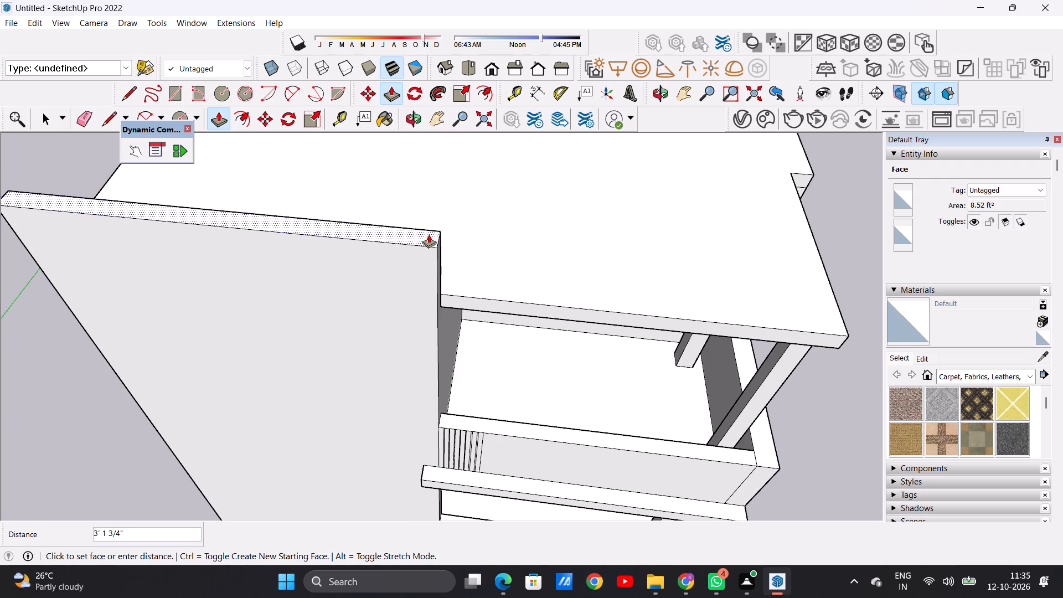
left_click(429, 234)
Examine the raised front wall and the extended roof slab from the front, both ends and above.
scroll(436, 289, "down", 9)
middle_click_drag(393, 306, 430, 212)
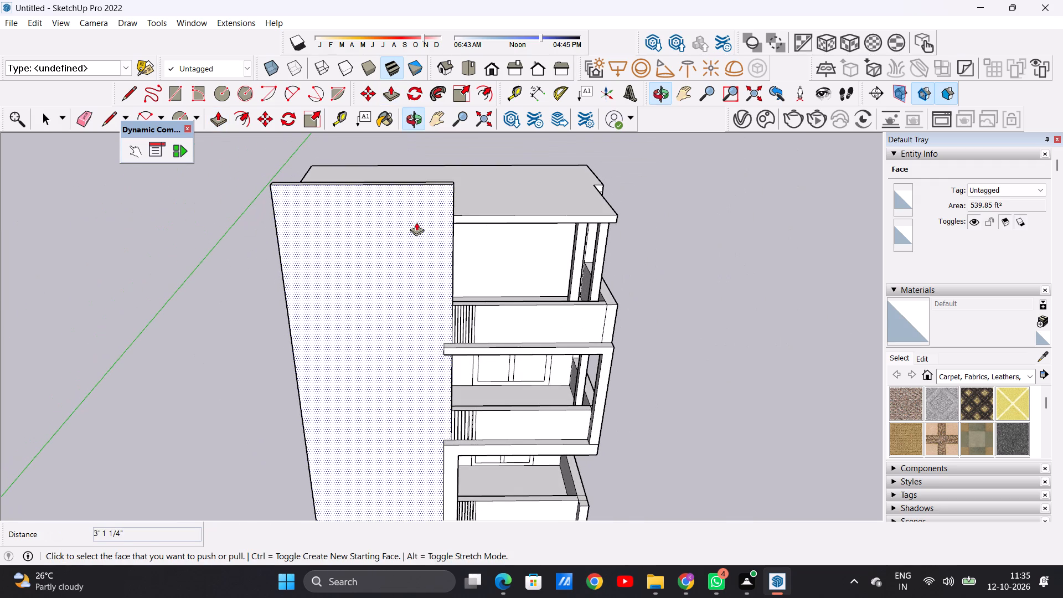
key("space")
scroll(434, 221, "down", 6)
middle_click_drag(395, 264, 386, 217)
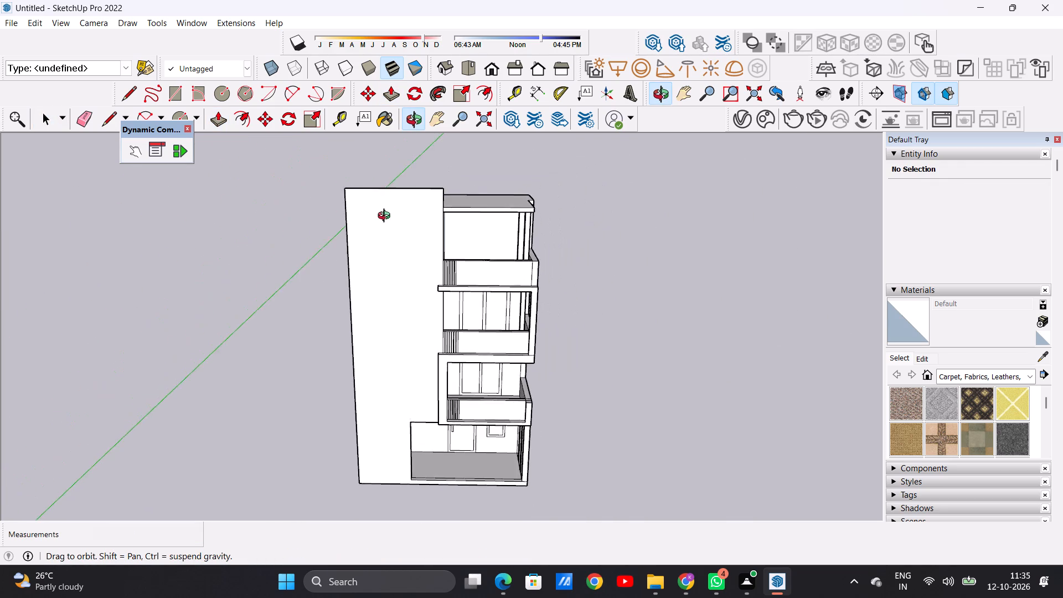
middle_click_drag(386, 217, 563, 309)
middle_click_drag(398, 283, 543, 313)
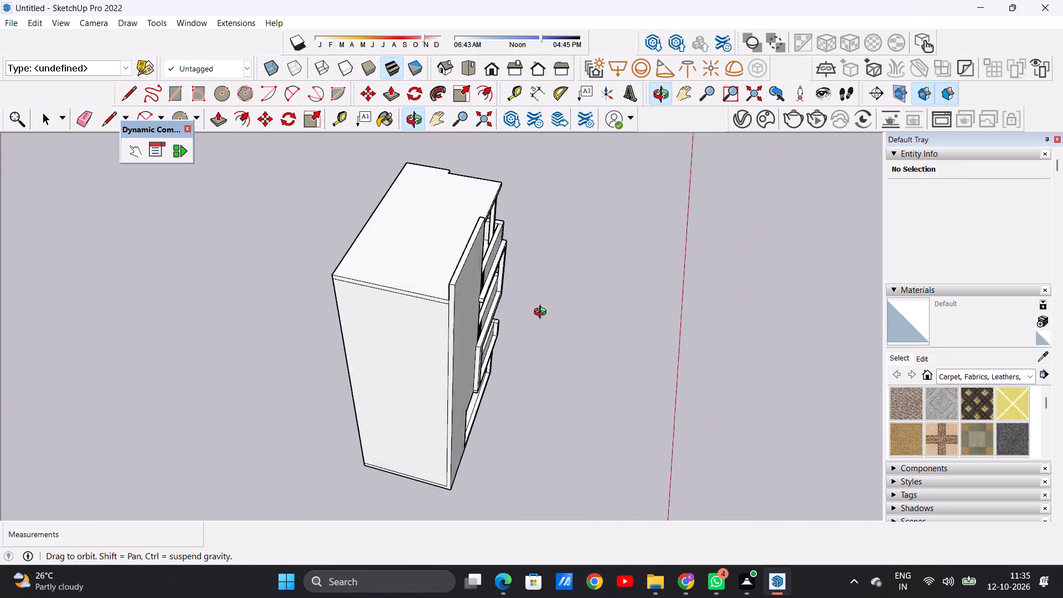
middle_click_drag(543, 313, 547, 312)
scroll(429, 288, "up", 5)
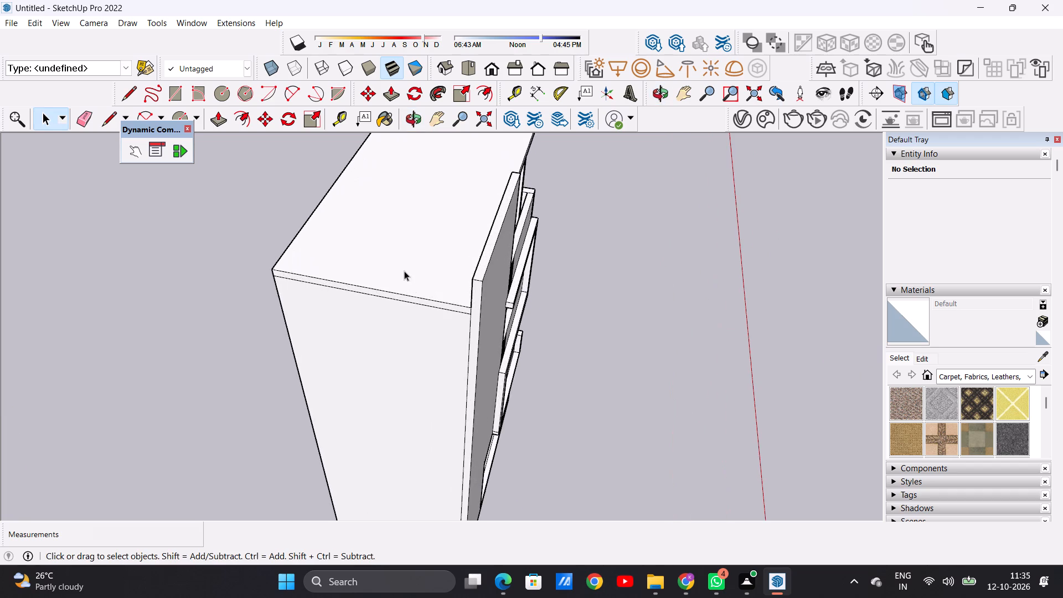
middle_click_drag(408, 275, 543, 285)
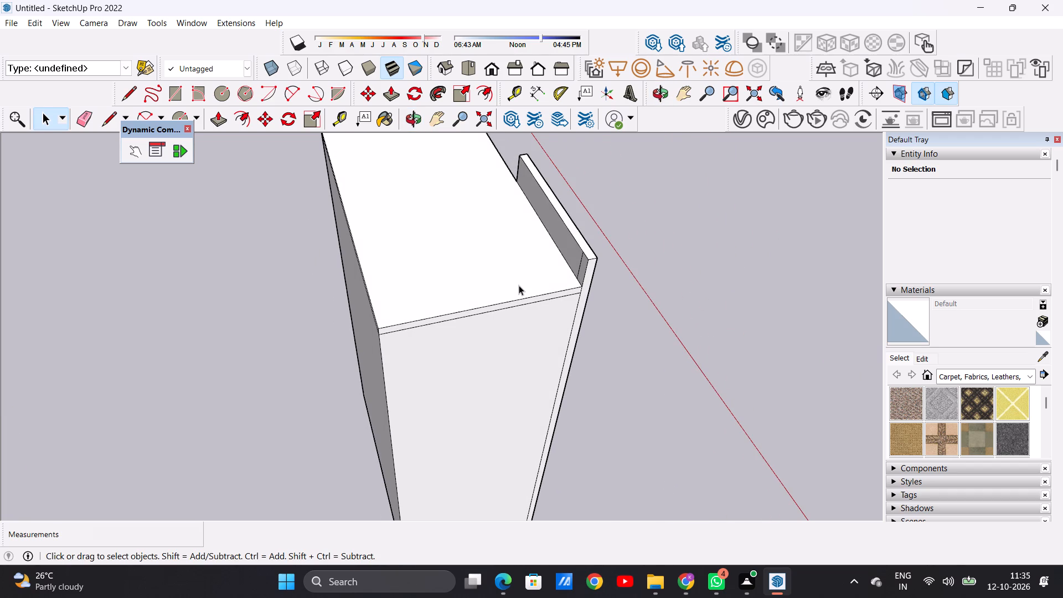
scroll(514, 284, "down", 9)
middle_click_drag(543, 286, 150, 192)
scroll(150, 192, "up", 1)
middle_click_drag(413, 299, 274, 256)
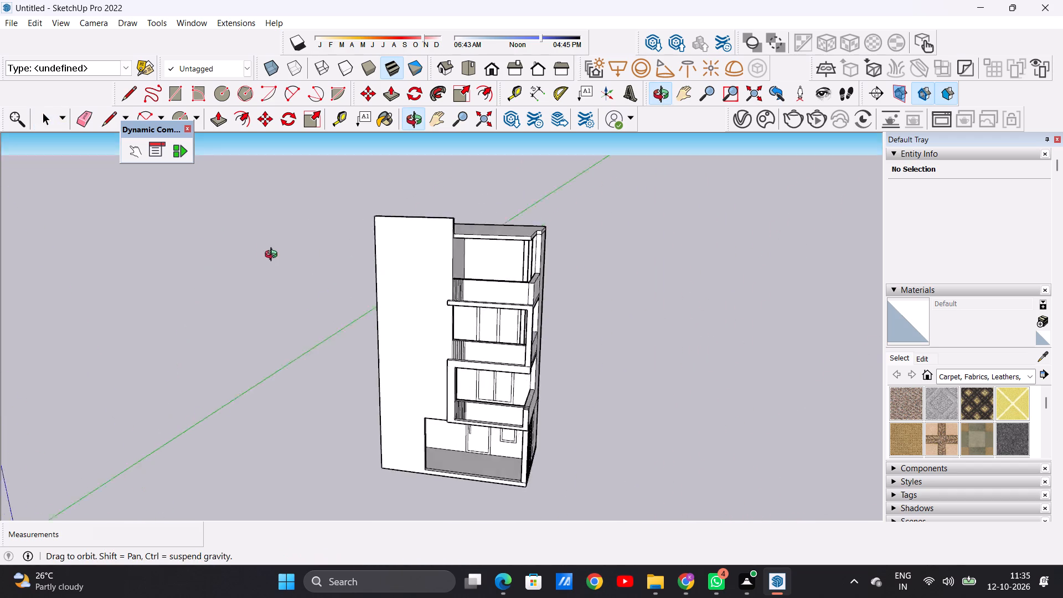
middle_click_drag(274, 256, 403, 260)
scroll(343, 273, "down", 2)
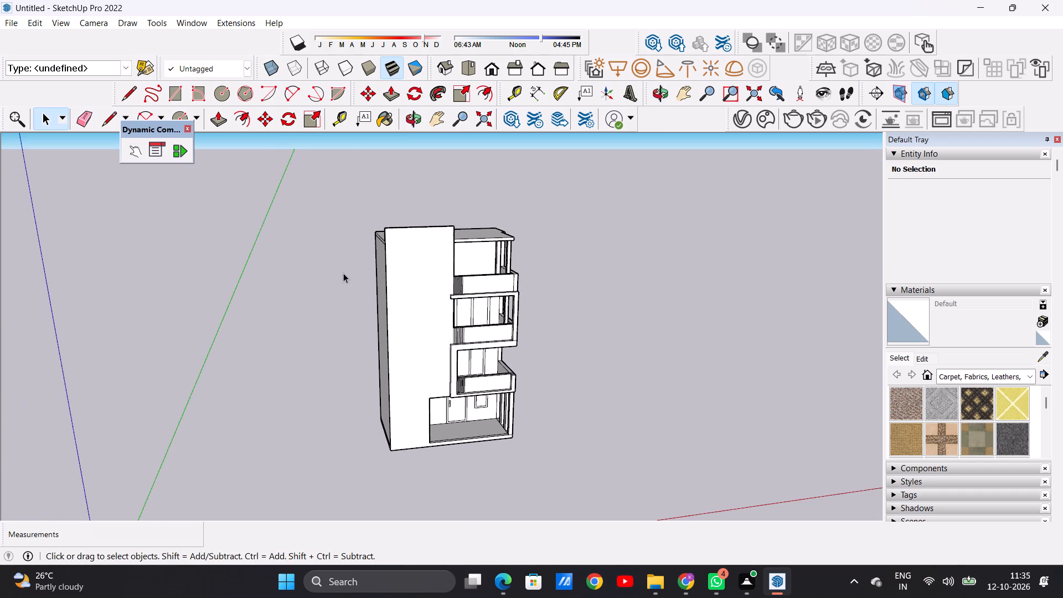
scroll(455, 250, "up", 5)
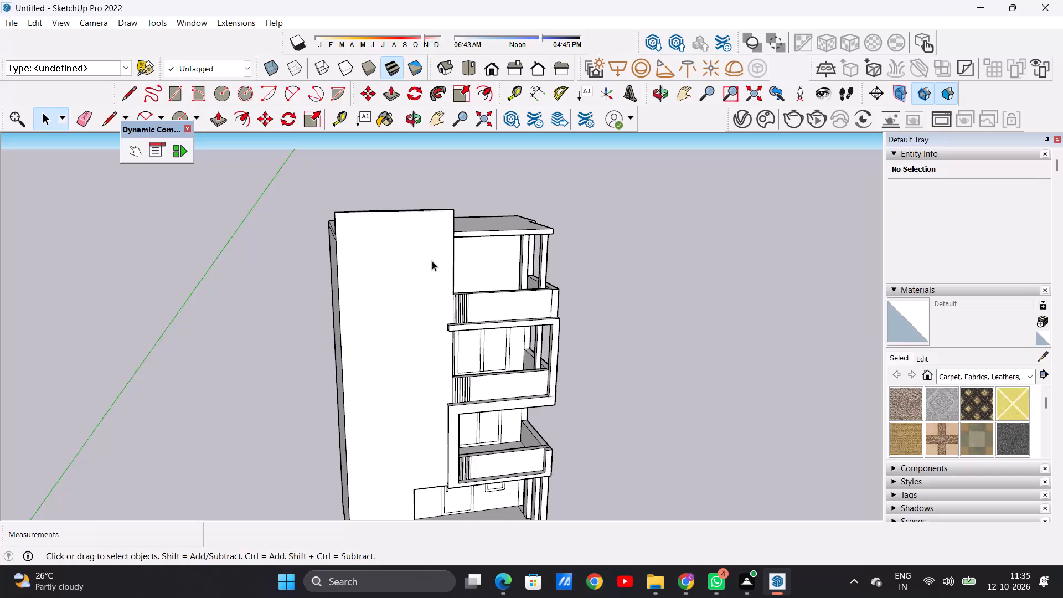
scroll(457, 298, "down", 3)
middle_click_drag(411, 262, 290, 377)
scroll(403, 296, "up", 2)
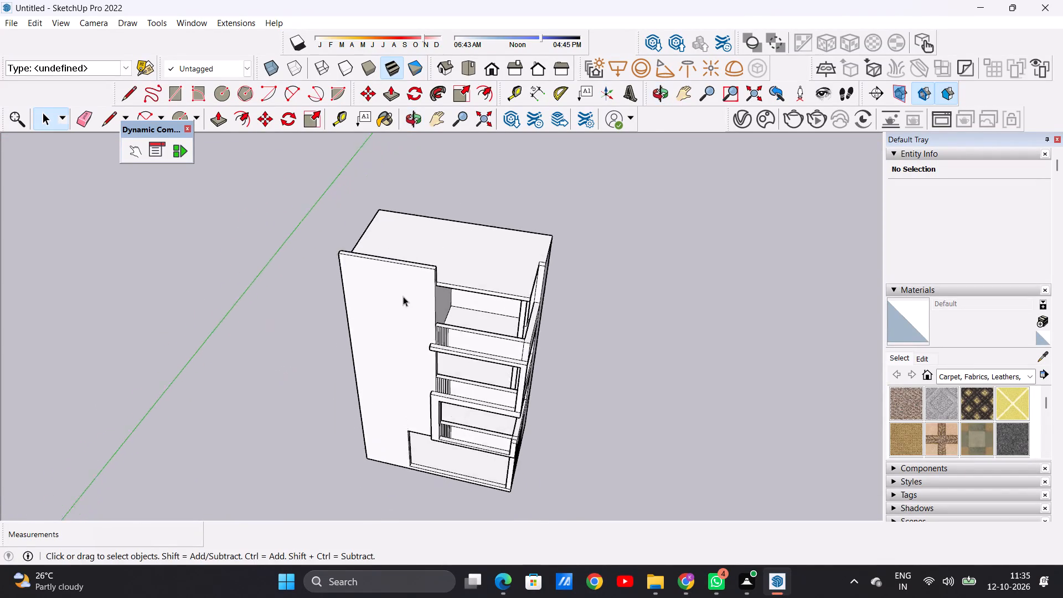
scroll(403, 296, "up", 4)
middle_click_drag(458, 285, 84, 301)
middle_click_drag(407, 281, 343, 281)
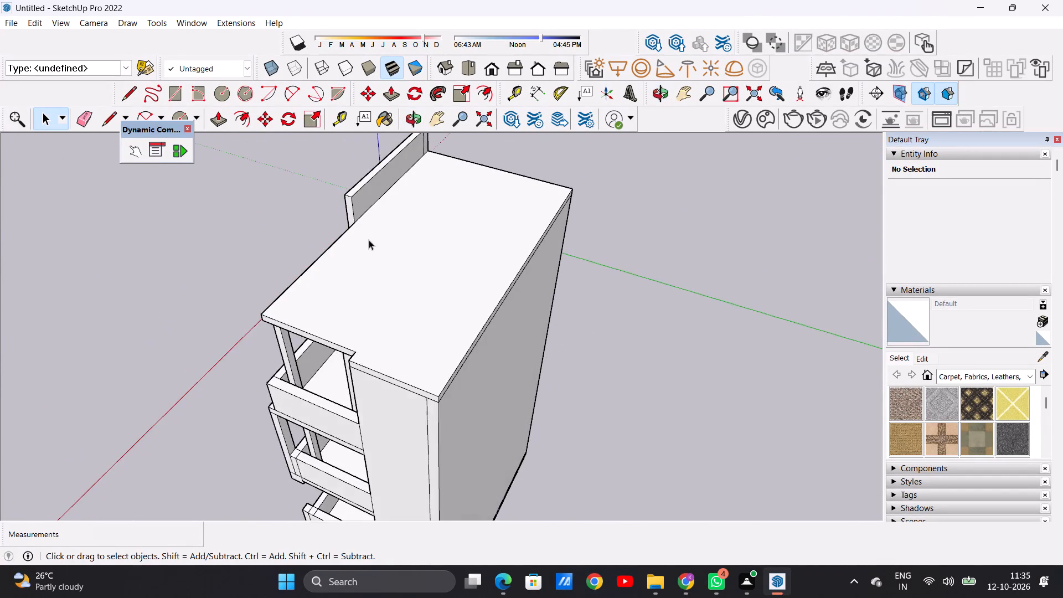
scroll(369, 239, "up", 2)
scroll(369, 239, "down", 1)
scroll(369, 239, "up", 2)
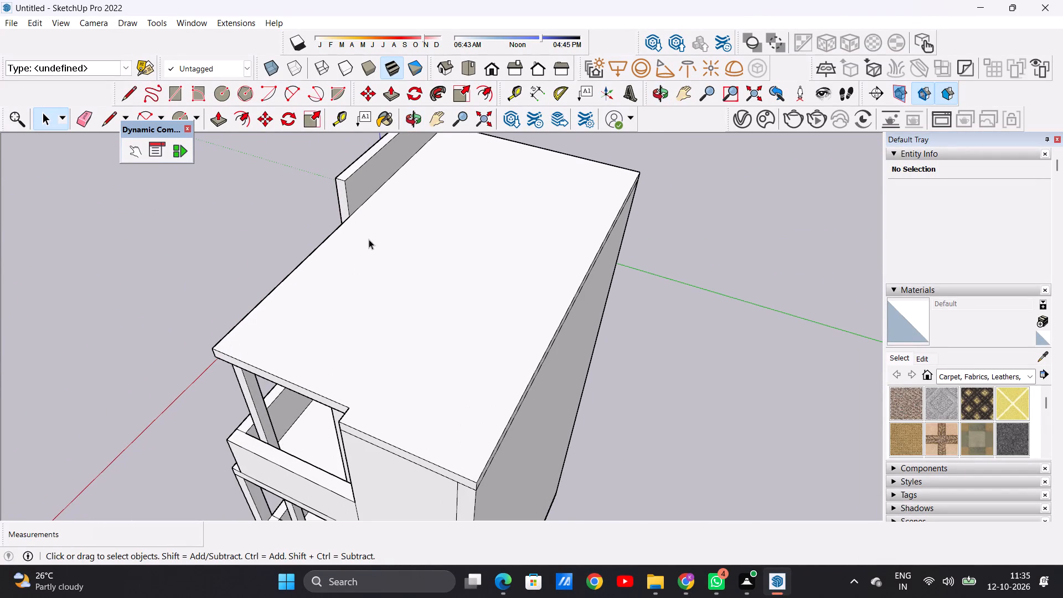
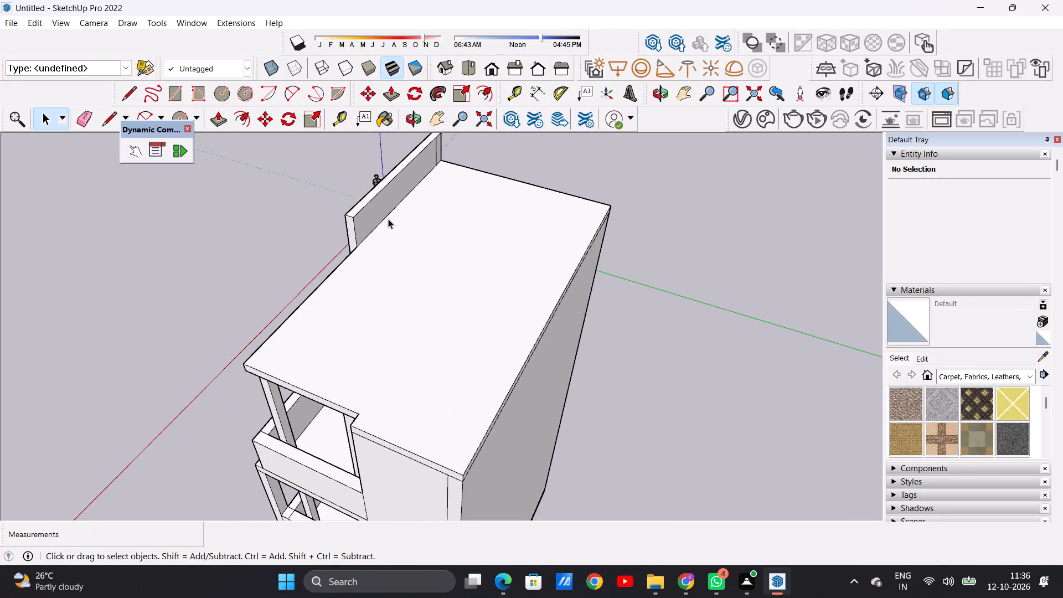
Draw a rectangle on the roof slab against the raised front wall, from its terrace end, about 8 7/8" deep and 6' long.
scroll(388, 219, "up", 4)
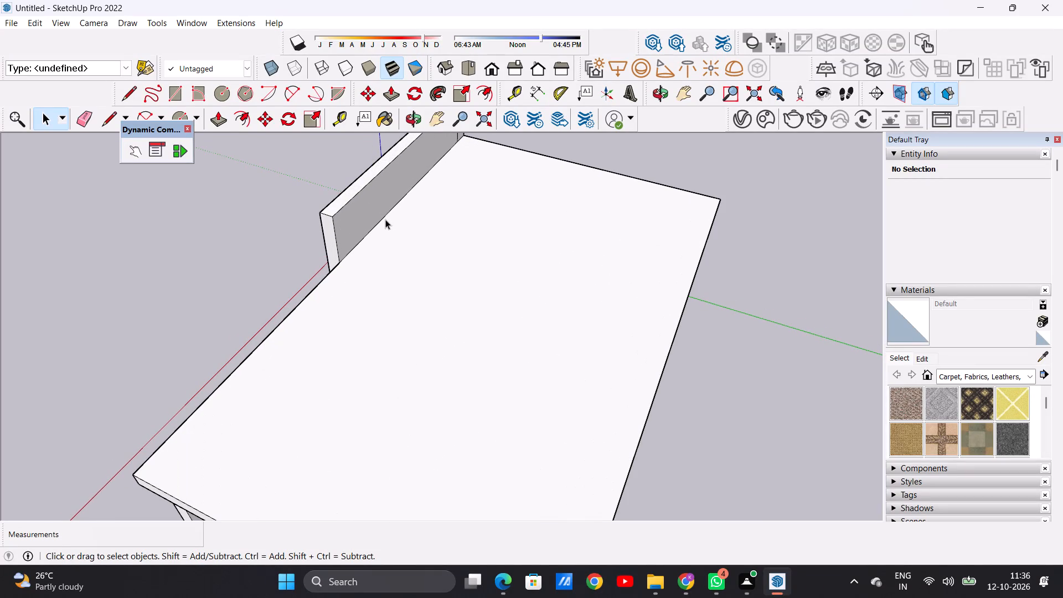
scroll(398, 221, "down", 4)
scroll(381, 250, "up", 3)
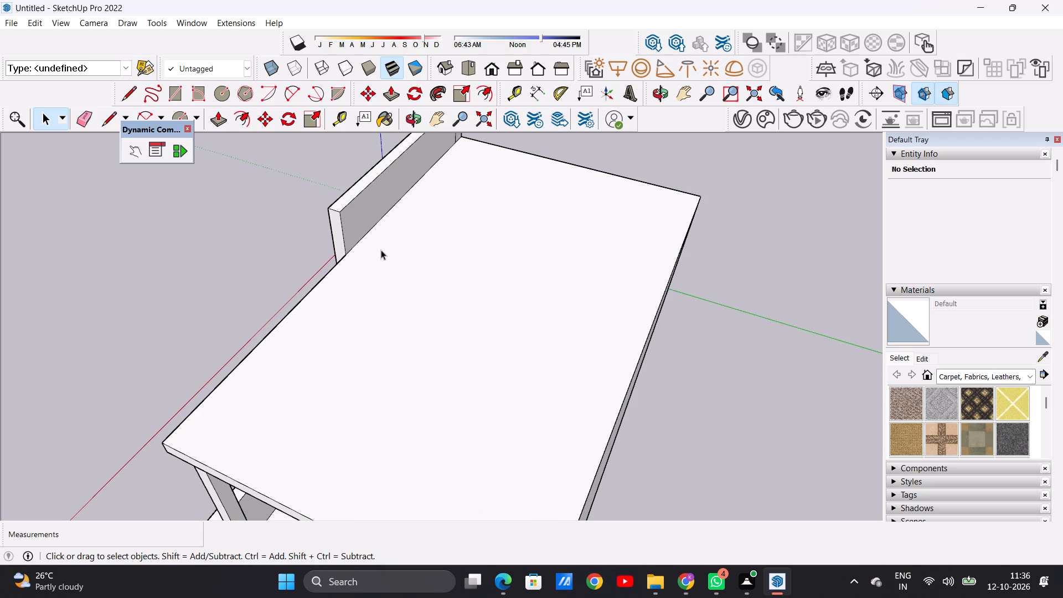
key("l")
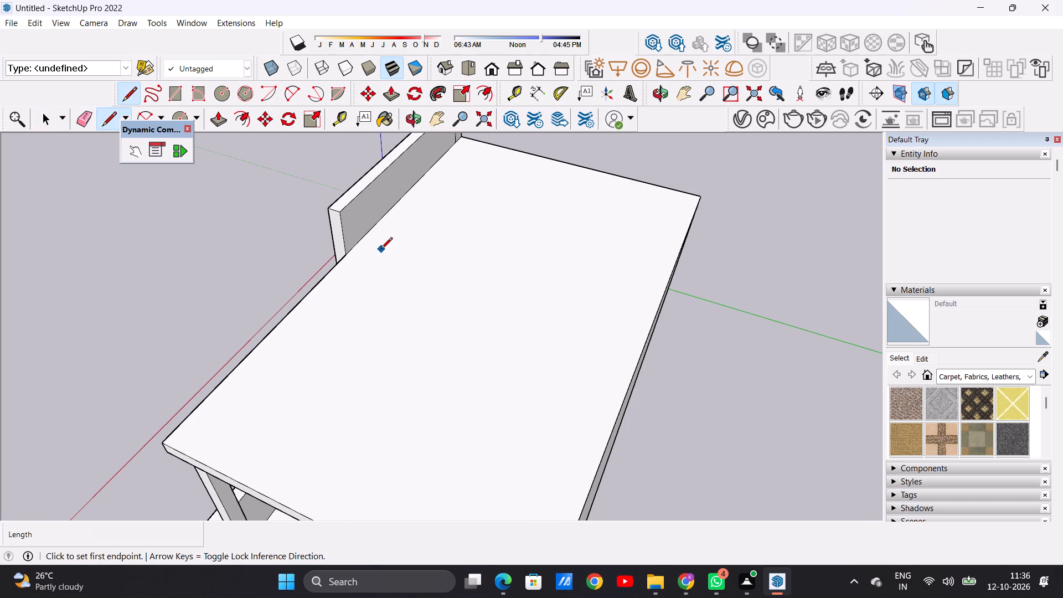
scroll(363, 254, "up", 8)
left_click(331, 252)
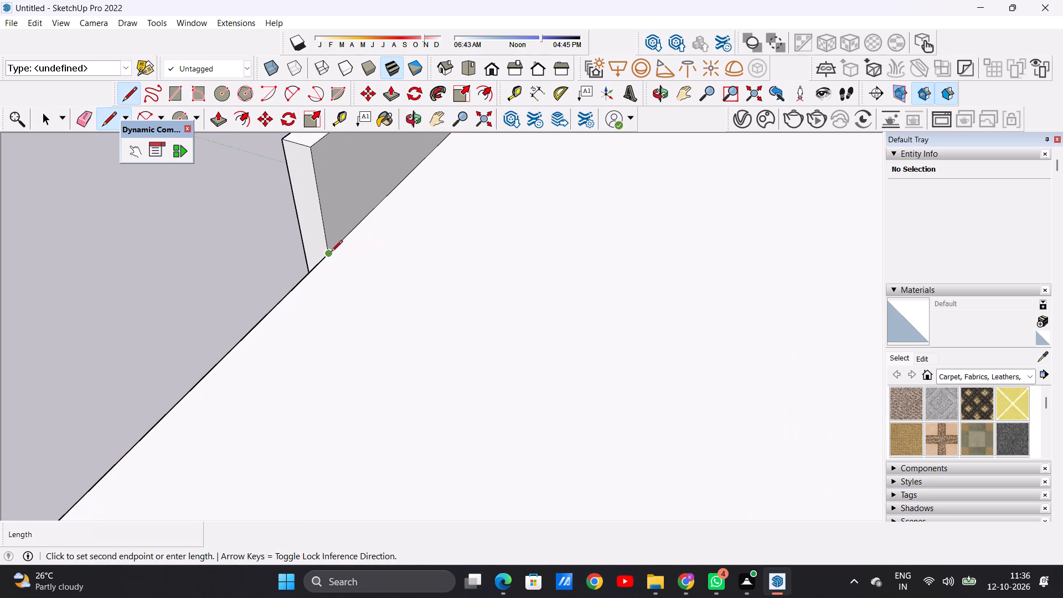
left_click(358, 264)
scroll(393, 267, "down", 8)
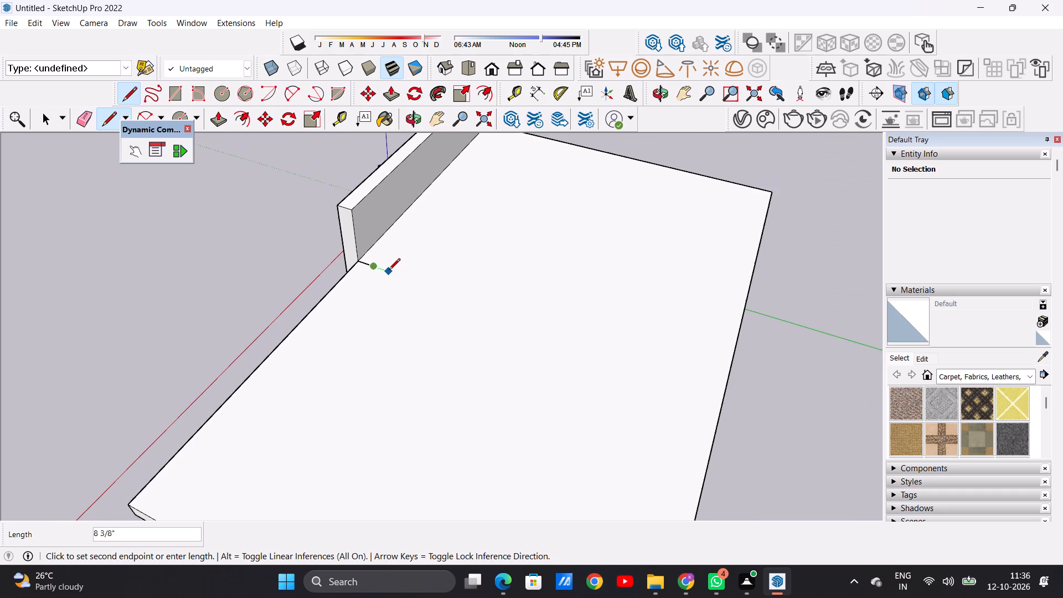
scroll(389, 271, "down", 5)
scroll(402, 243, "up", 7)
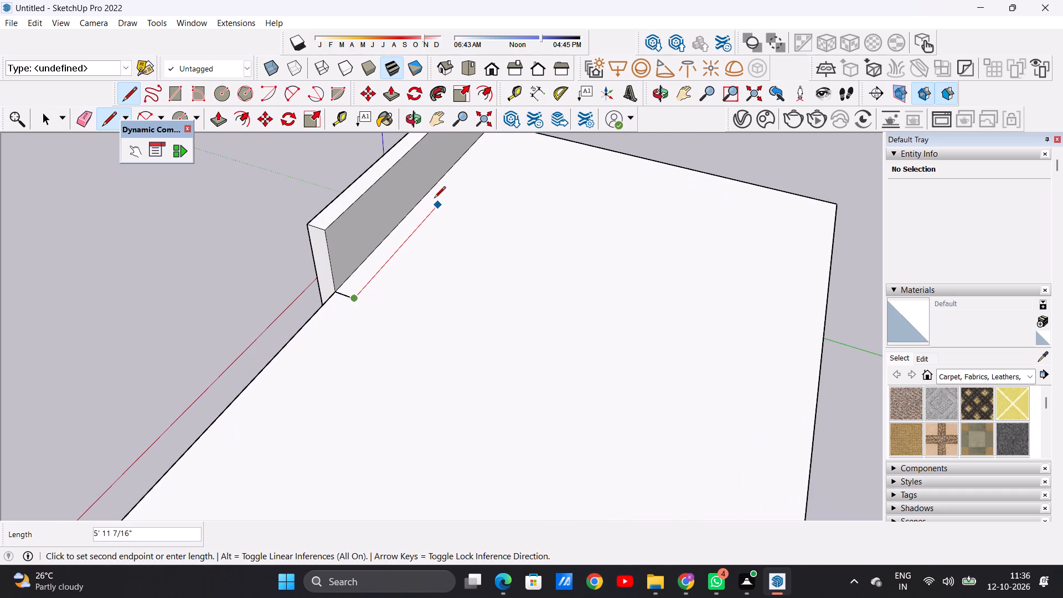
left_click(439, 196)
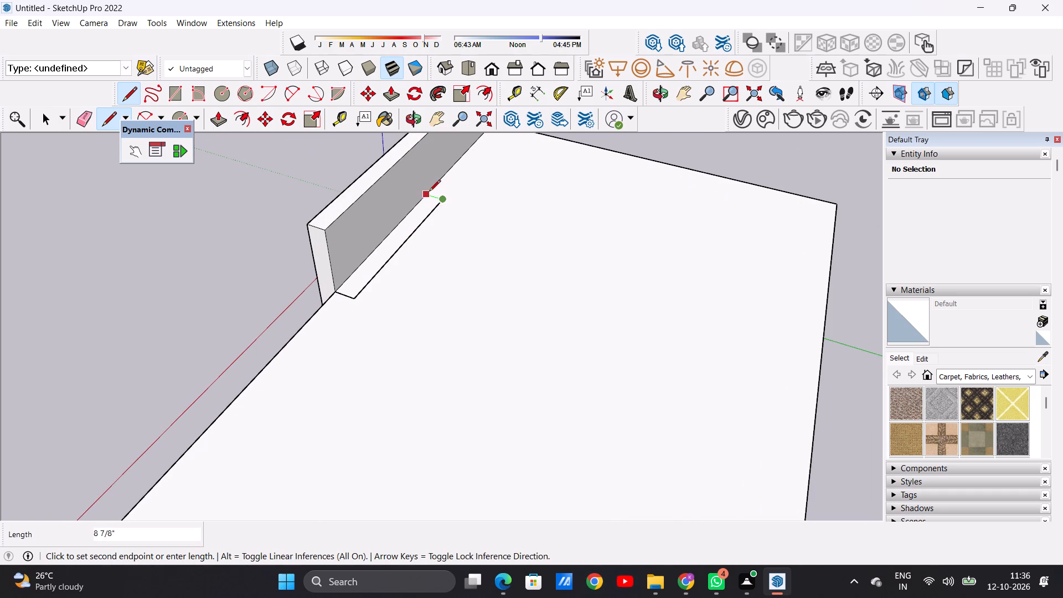
left_click(429, 192)
key("space")
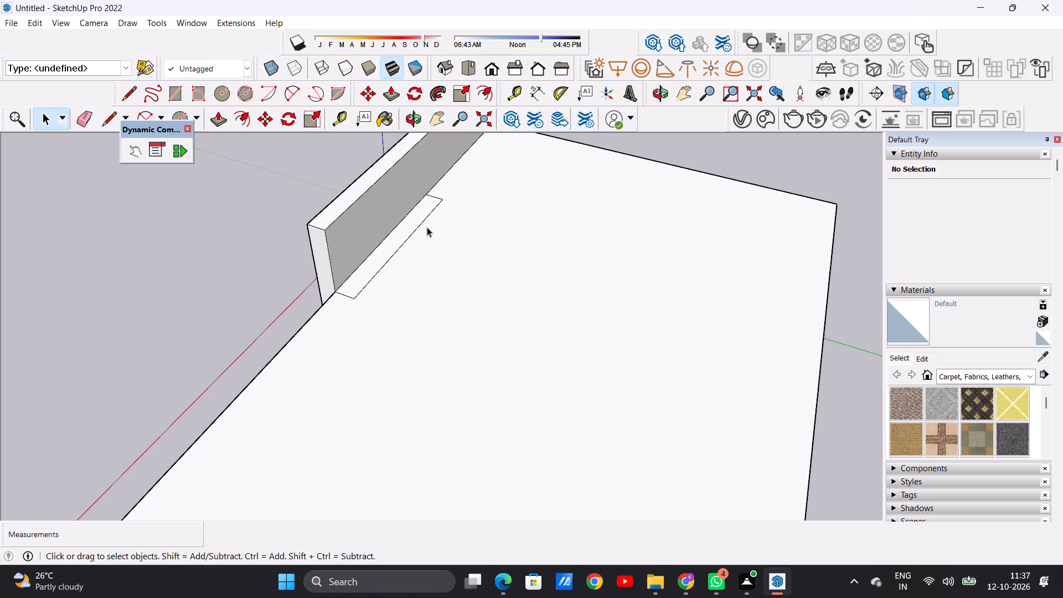
Push/Pull the narrow rectangle behind the raised front wall up about 5' to form a taller parapet block.
scroll(412, 256, "down", 8)
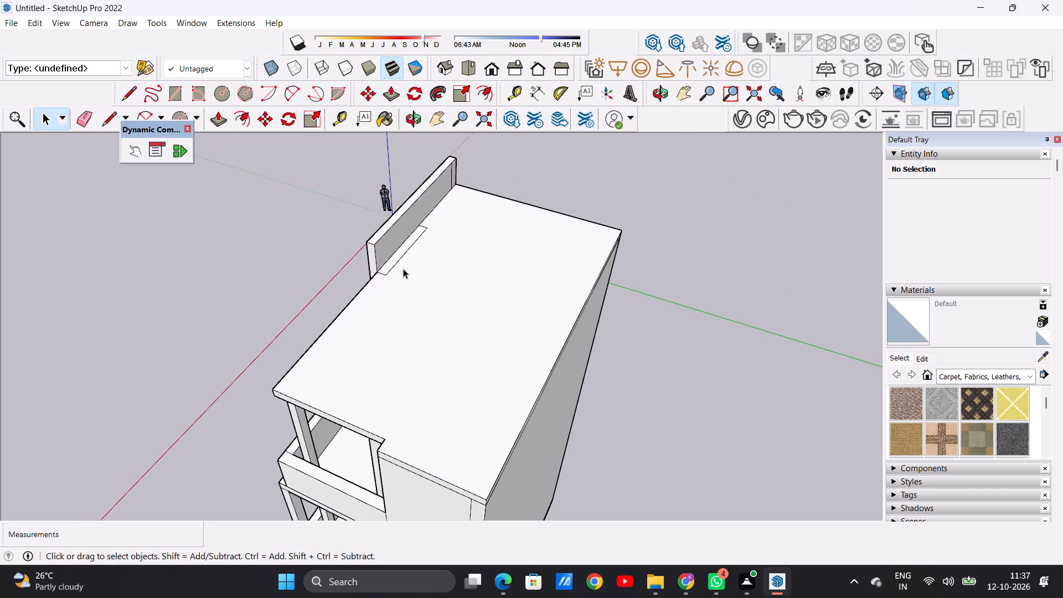
middle_click_drag(382, 272, 475, 272)
scroll(378, 279, "up", 7)
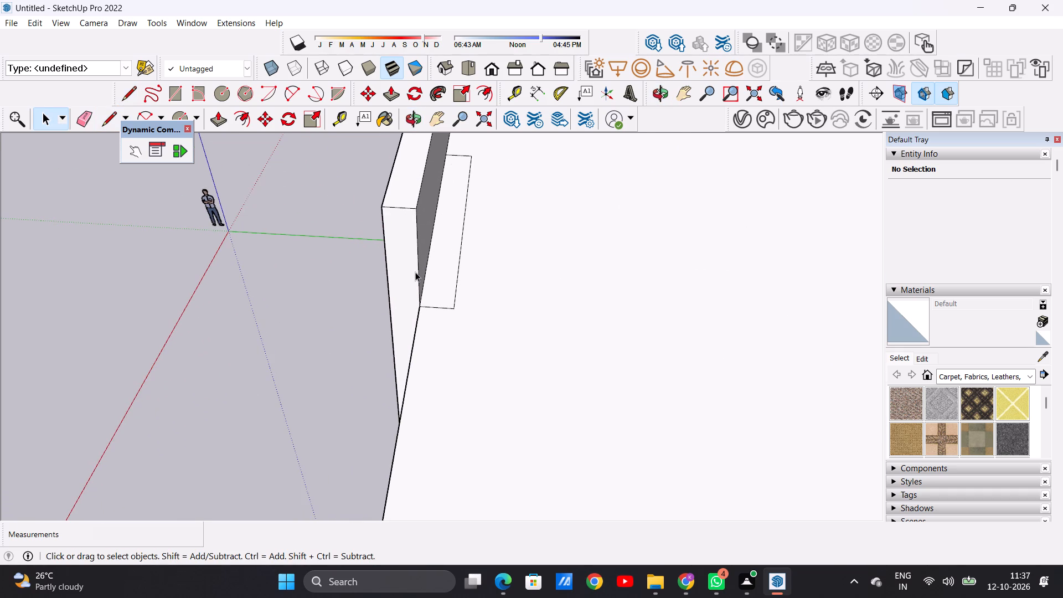
key("p")
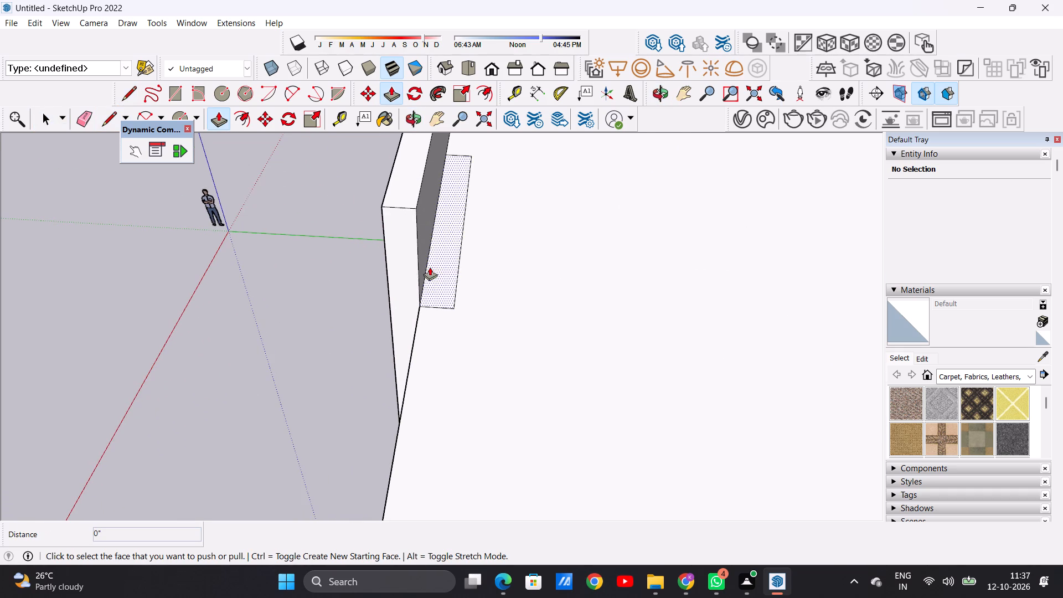
scroll(435, 277, "up", 1)
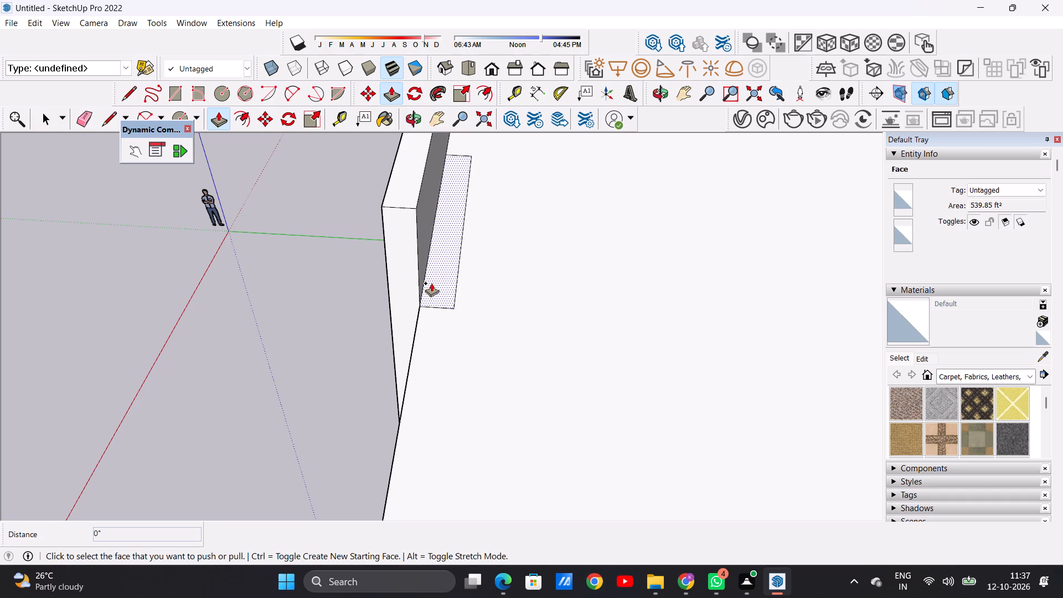
left_click(431, 283)
scroll(444, 259, "down", 12)
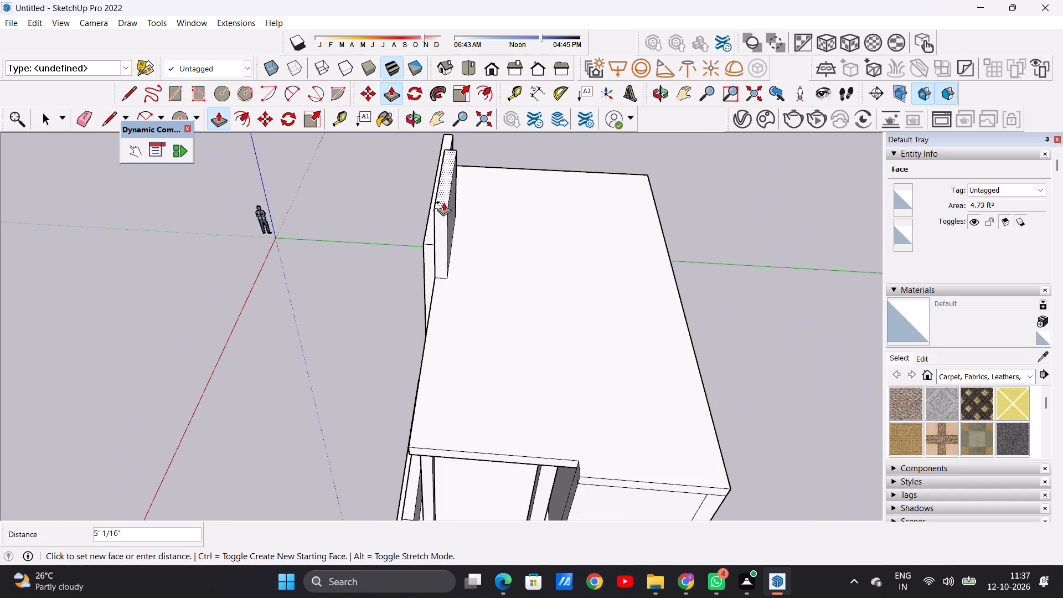
left_click(443, 202)
key("space")
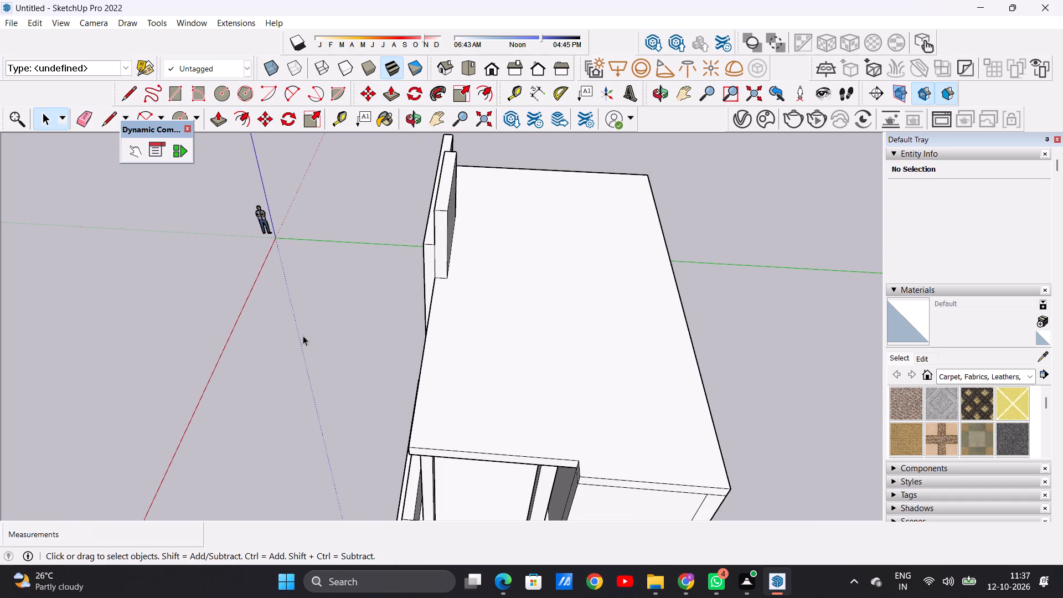
Examine the new block's height and width against the raised front wall in the front elevation.
scroll(298, 368, "down", 8)
middle_click_drag(303, 377, 596, 300)
middle_click_drag(444, 368, 550, 306)
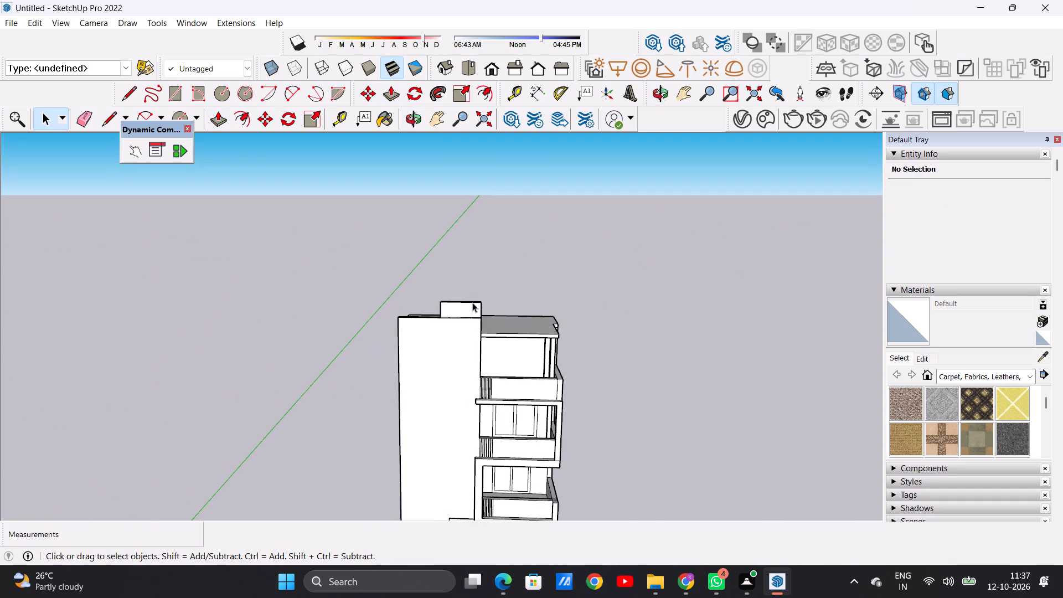
scroll(472, 302, "up", 7)
middle_click_drag(455, 368, 440, 343)
scroll(448, 372, "down", 15)
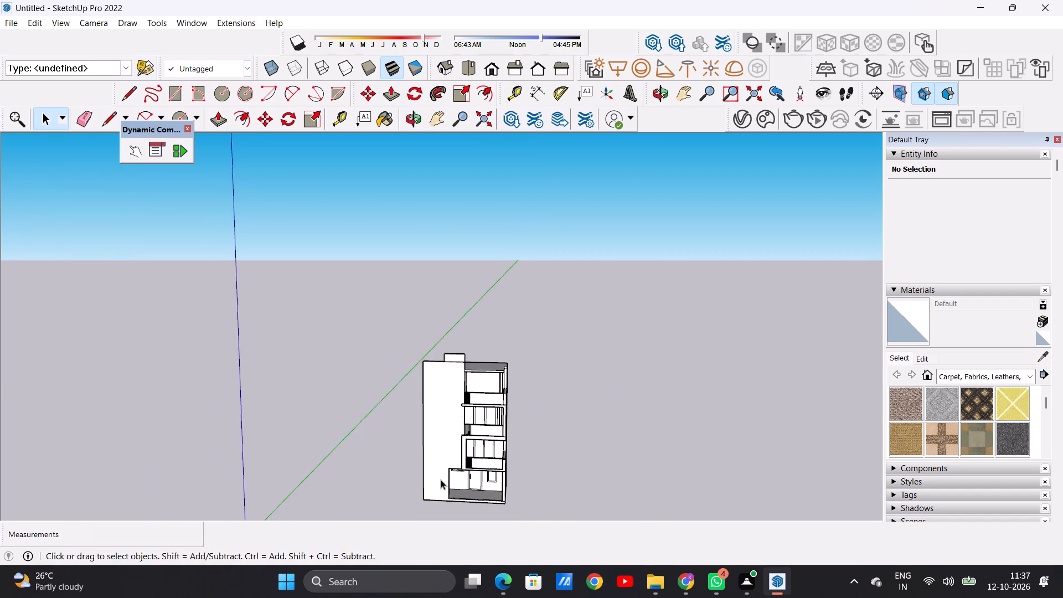
scroll(441, 479, "up", 6)
scroll(396, 461, "down", 4)
scroll(432, 388, "up", 5)
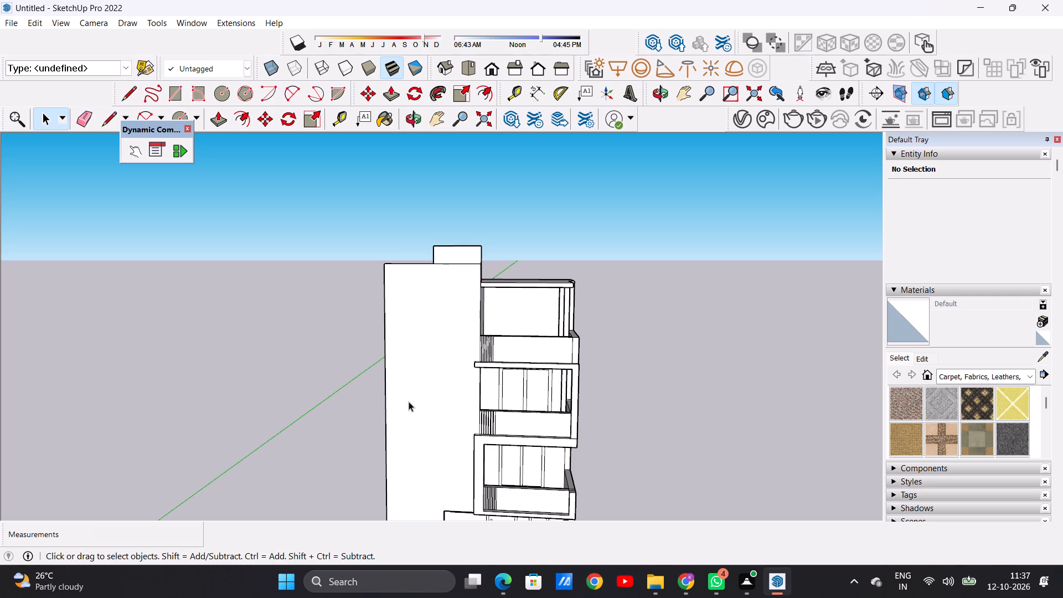
scroll(396, 436, "down", 2)
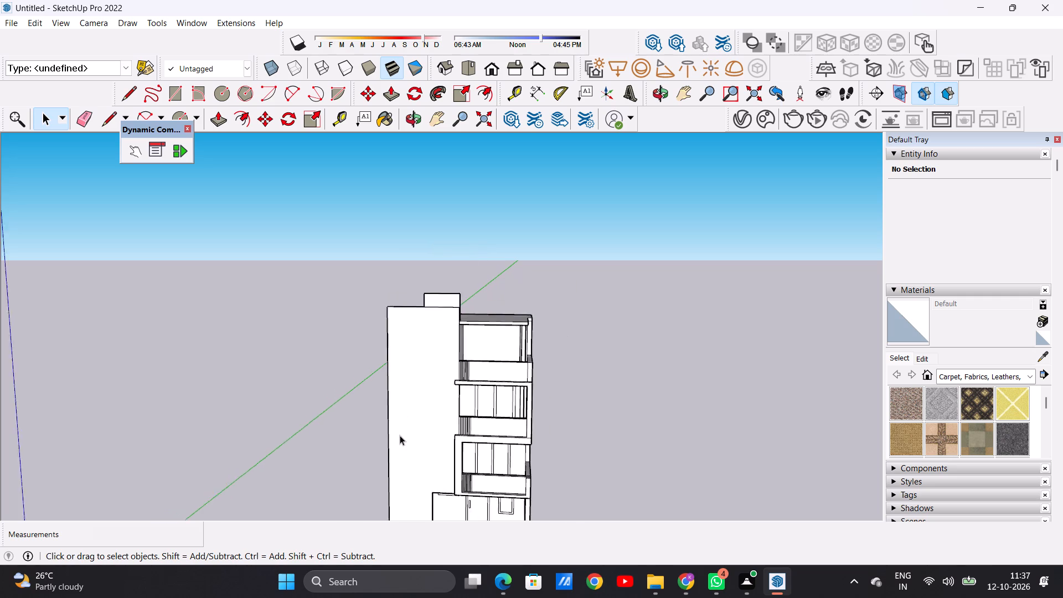
scroll(400, 435, "down", 4)
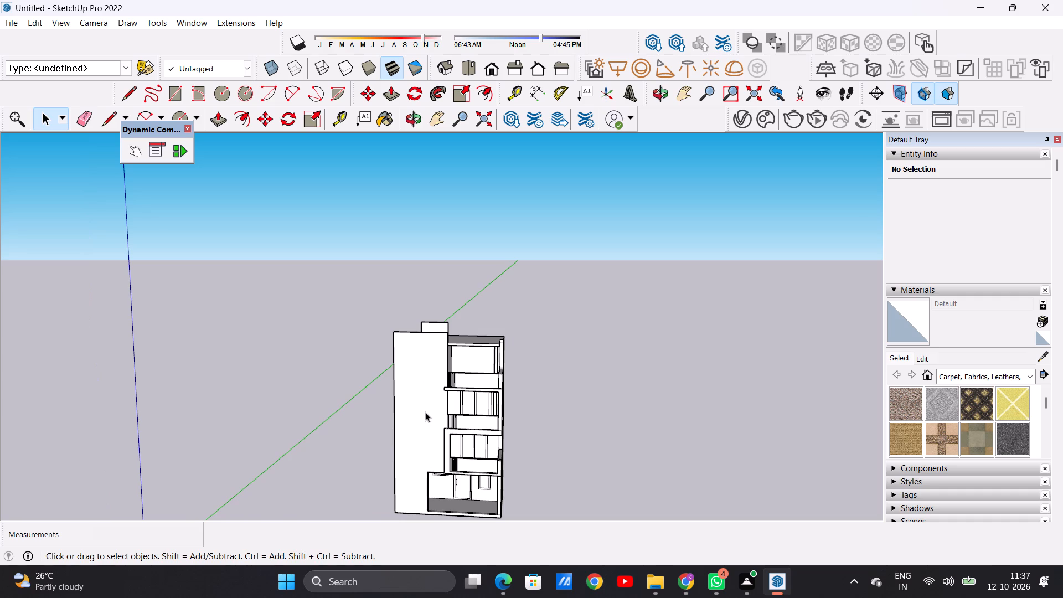
scroll(430, 406, "down", 6)
middle_click_drag(448, 417, 445, 373)
scroll(438, 355, "up", 6)
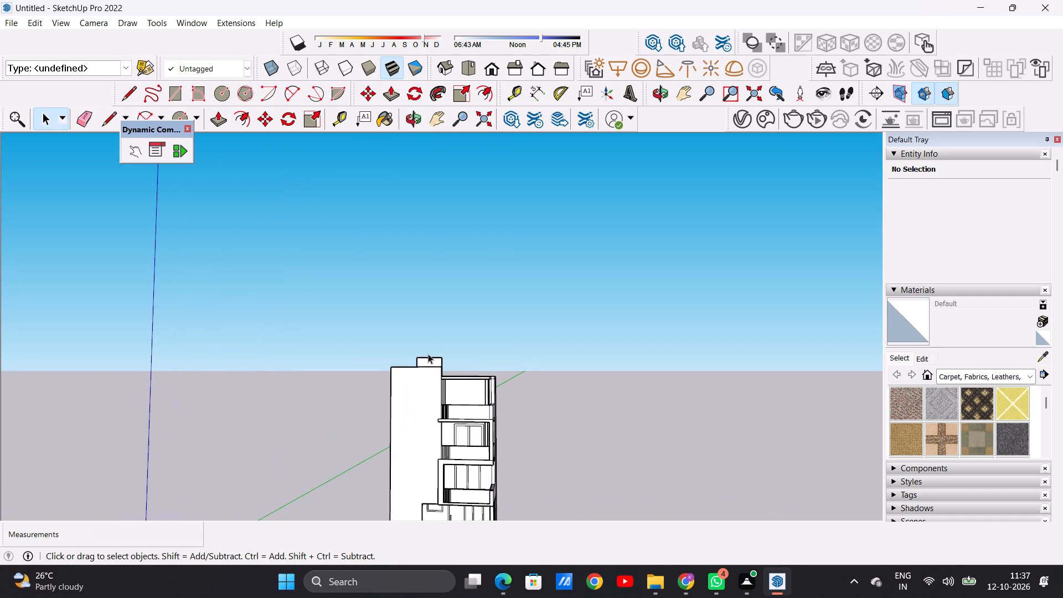
scroll(426, 352, "up", 4)
middle_click_drag(426, 356, 431, 368)
scroll(431, 368, "up", 12)
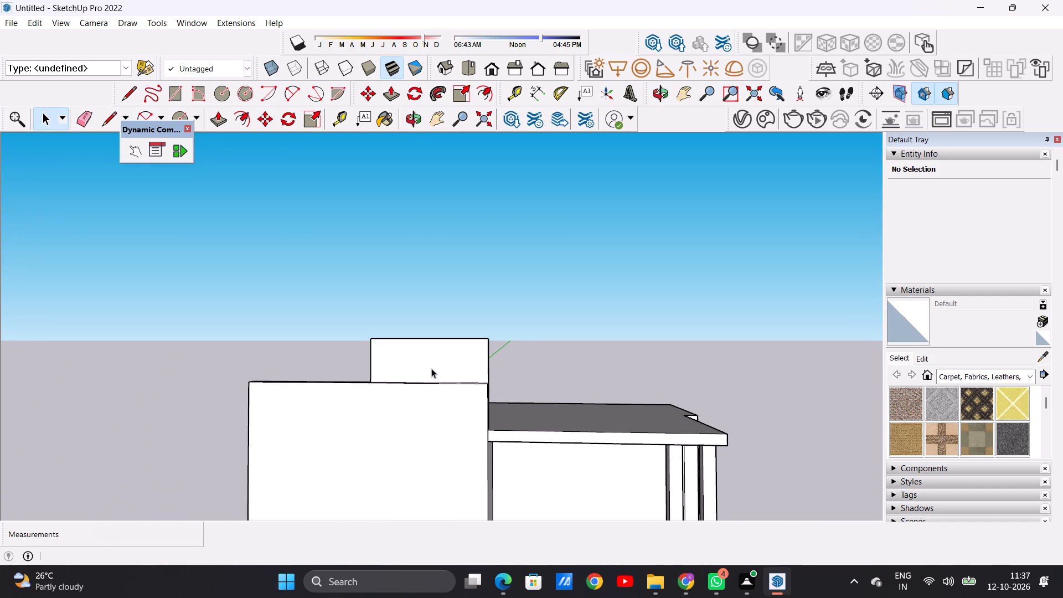
scroll(431, 368, "down", 6)
Push/Pull the top face of the block behind the front wall up about 4 7/8" as a separate top band.
middle_click_drag(432, 368, 381, 405)
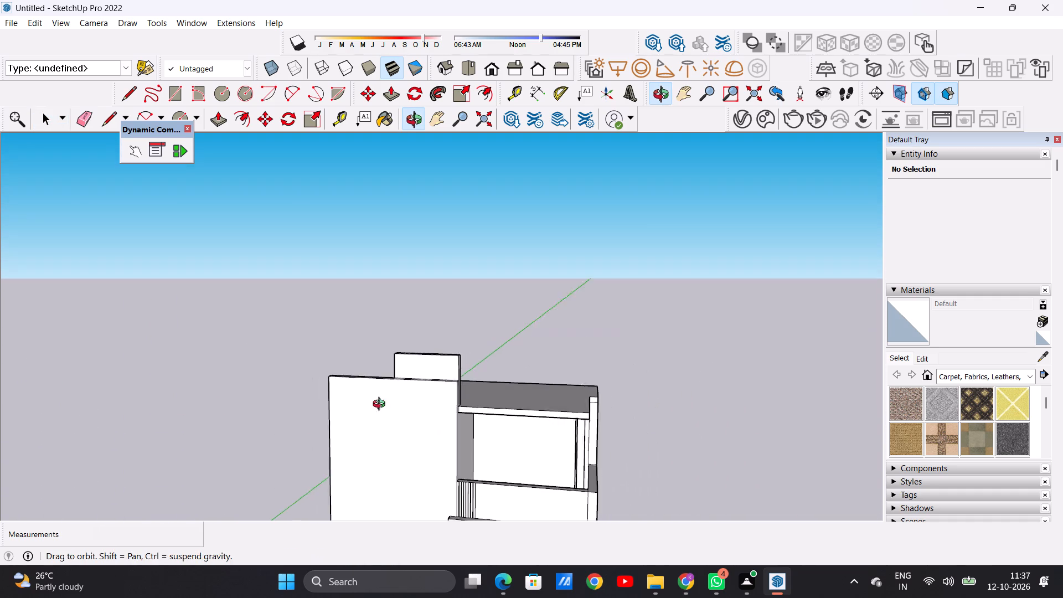
middle_click_drag(381, 405, 342, 455)
scroll(446, 352, "up", 1)
scroll(446, 352, "down", 1)
scroll(446, 352, "up", 1)
scroll(446, 352, "down", 1)
scroll(446, 352, "up", 5)
middle_click_drag(446, 352, 395, 431)
scroll(409, 399, "up", 3)
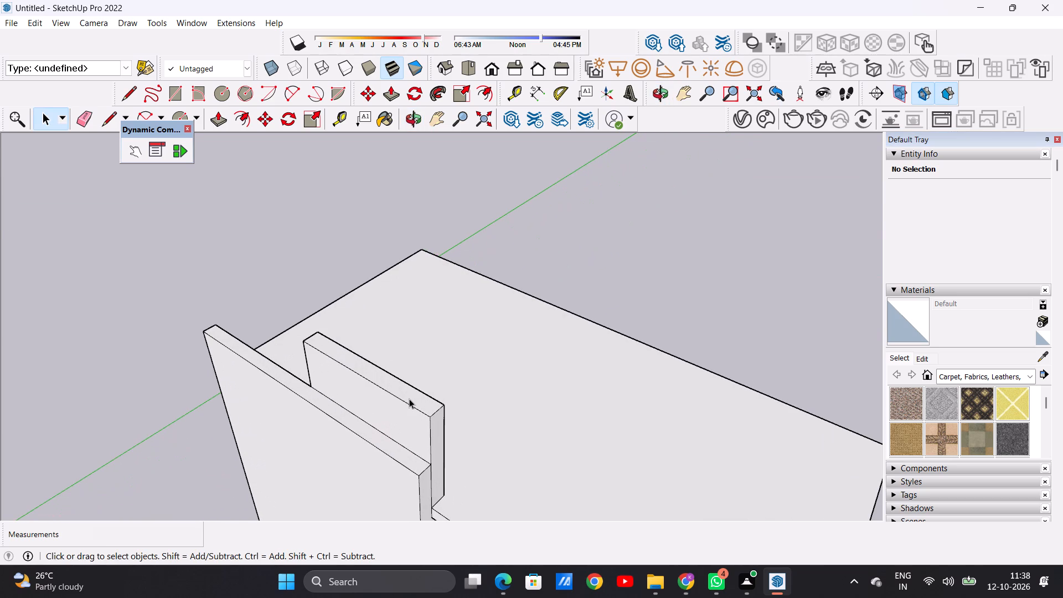
key("p")
scroll(416, 399, "up", 5)
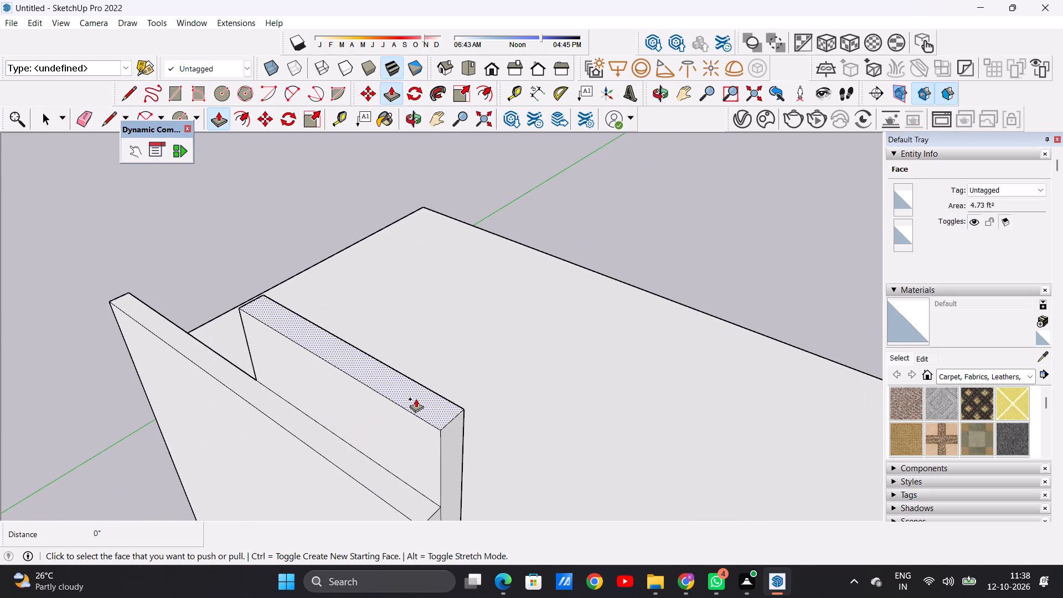
left_click(416, 399)
left_click(420, 384)
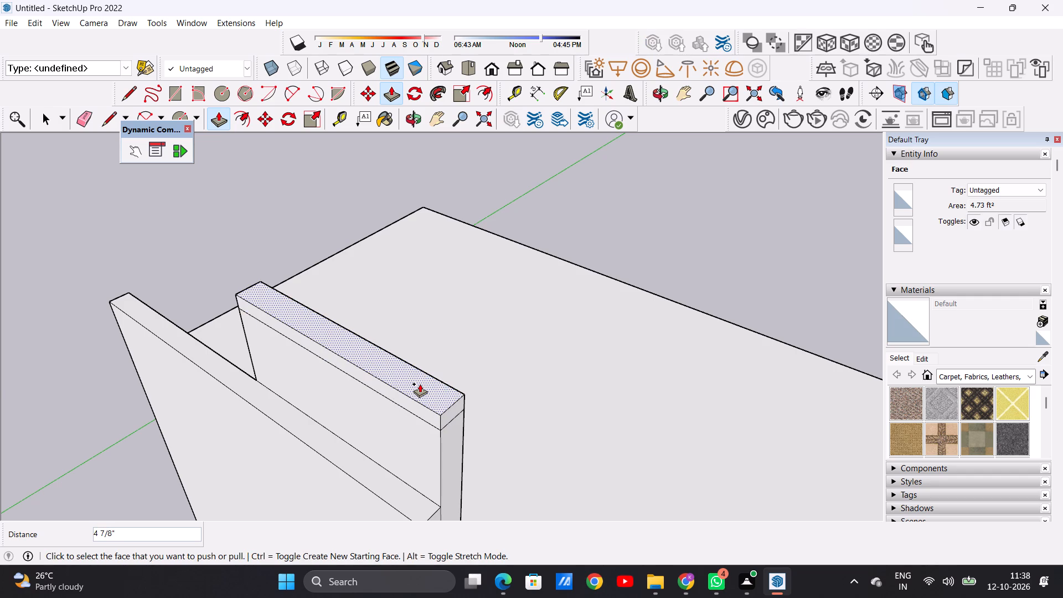
key("space")
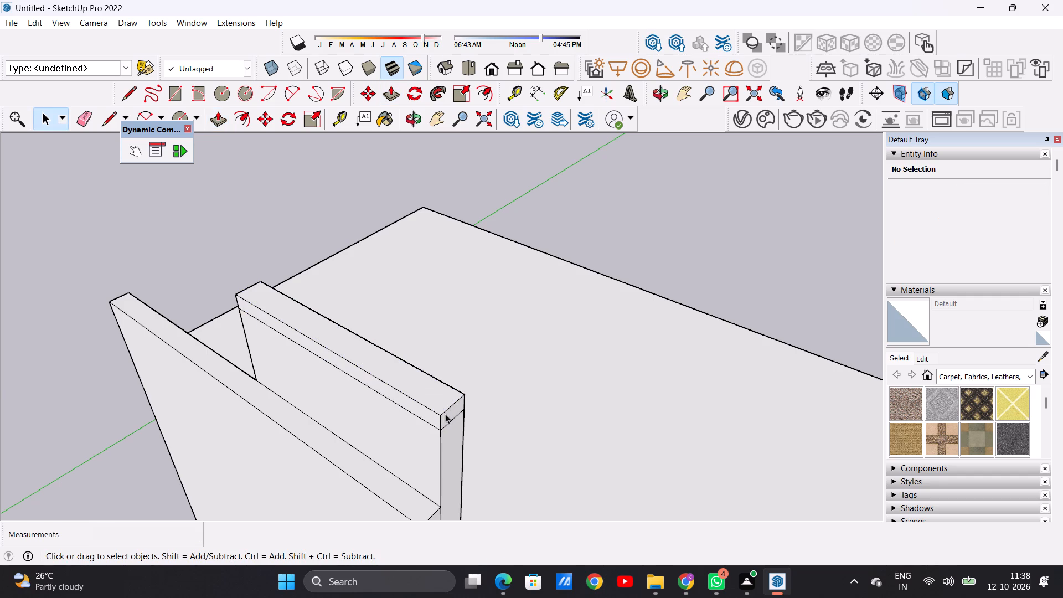
Examine the whole front elevation, its balconies, entrance level and the raised roof block from several angles and distances.
scroll(360, 435, "down", 10)
middle_click_drag(369, 435, 499, 325)
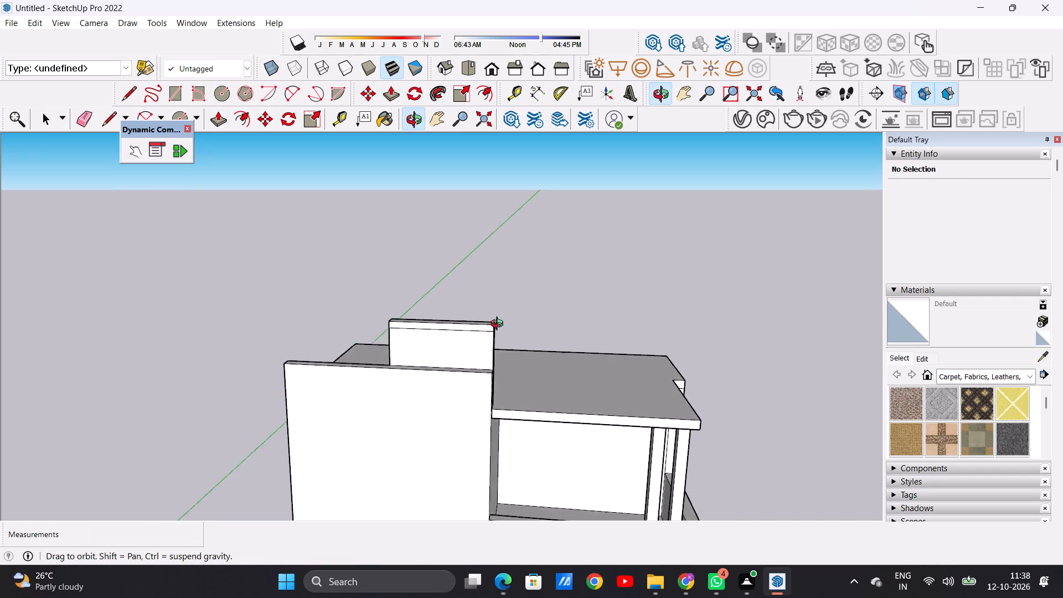
middle_click_drag(499, 325, 493, 318)
scroll(399, 396, "down", 11)
scroll(414, 425, "up", 3)
scroll(415, 407, "down", 10)
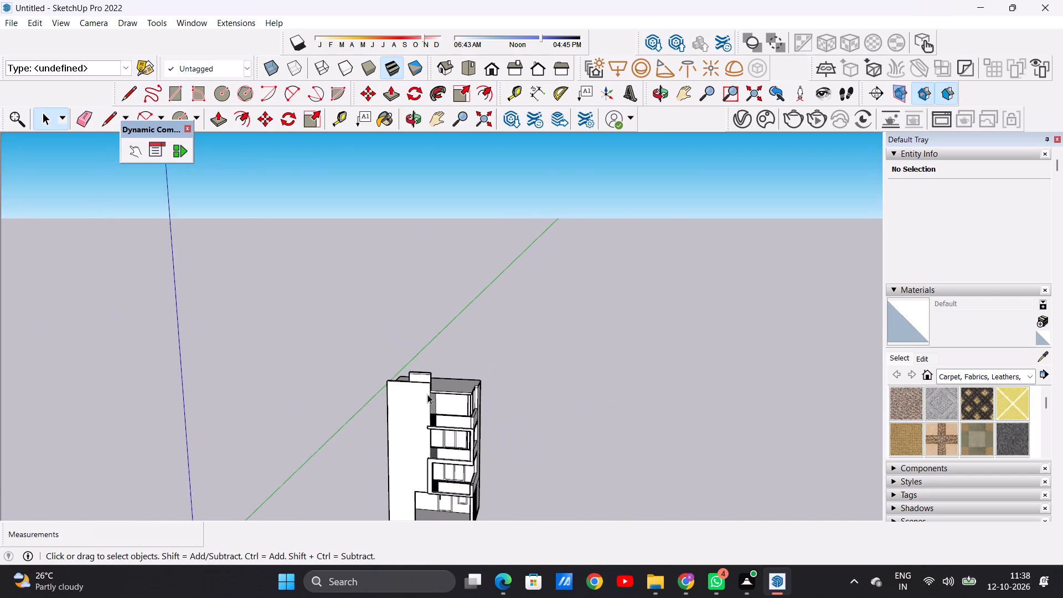
scroll(427, 394, "down", 8)
scroll(440, 447, "up", 2)
scroll(442, 458, "down", 1)
scroll(442, 462, "up", 18)
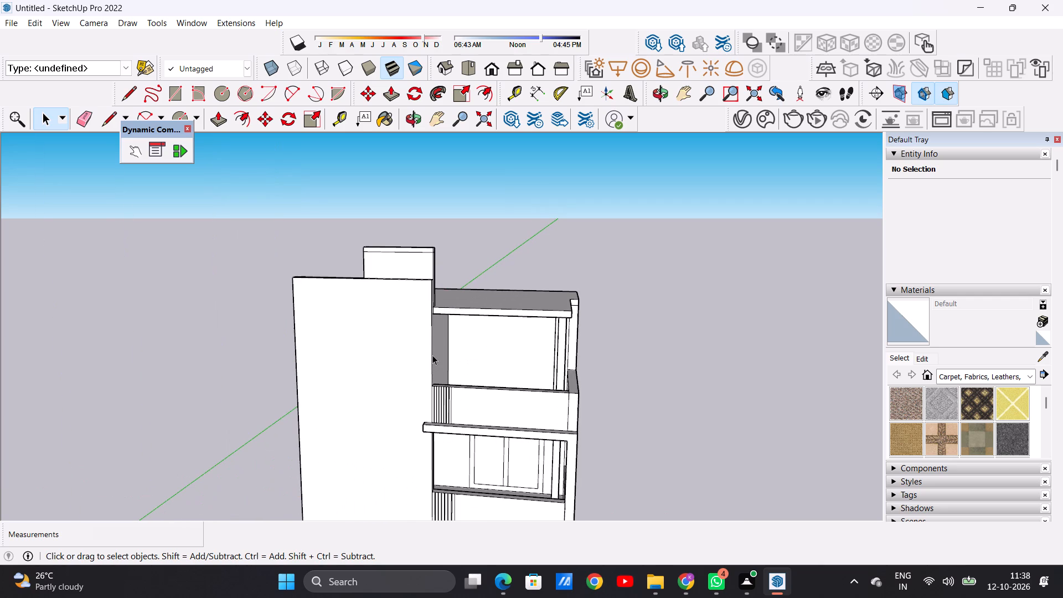
scroll(441, 385, "down", 2)
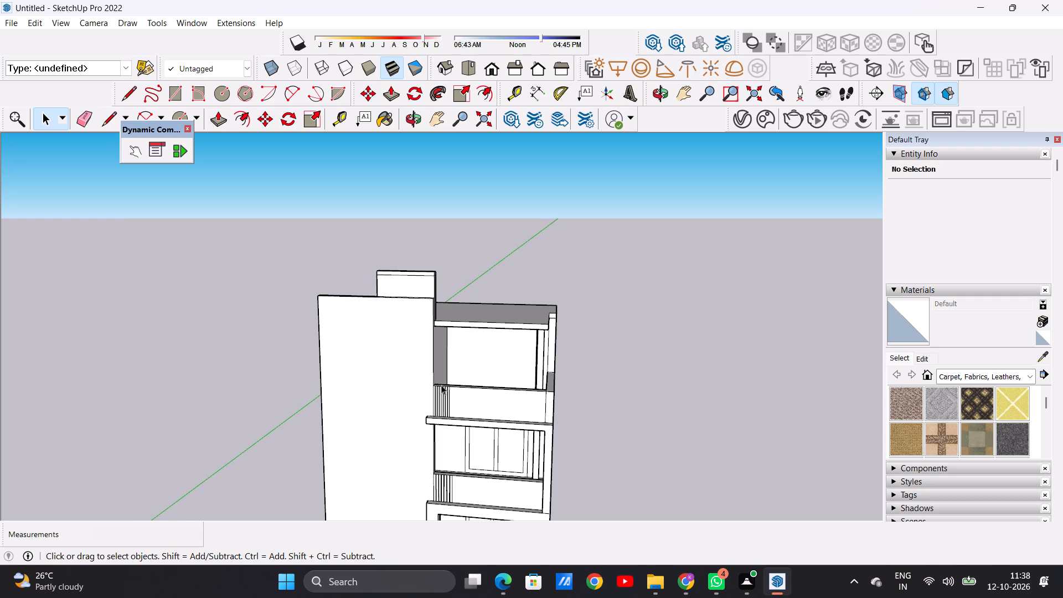
scroll(441, 385, "down", 5)
scroll(455, 331, "down", 1)
scroll(455, 331, "up", 5)
middle_click_drag(455, 339, 276, 365)
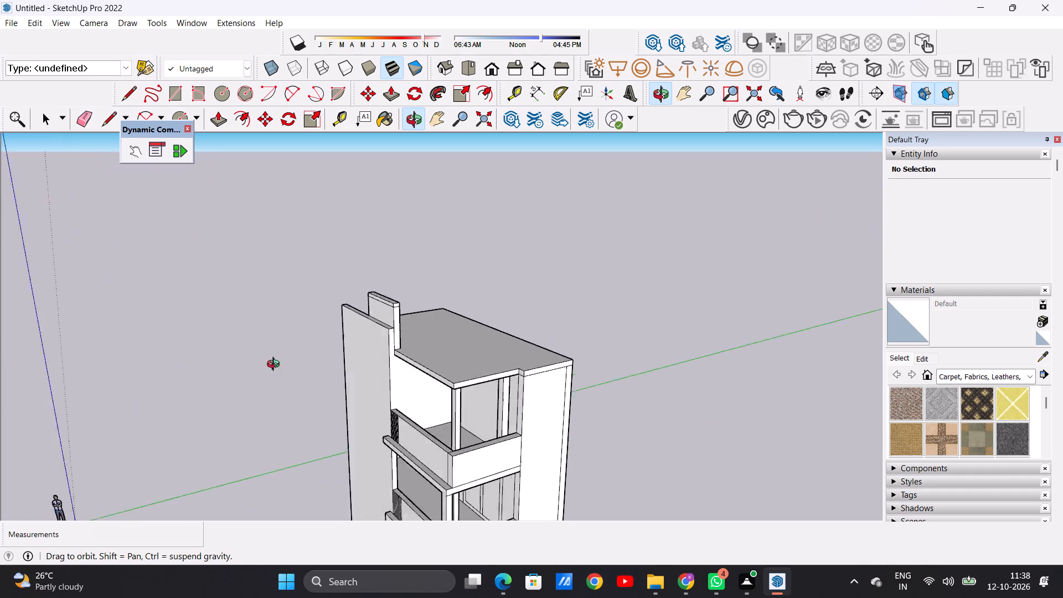
middle_click_drag(276, 365, 493, 310)
scroll(446, 339, "down", 13)
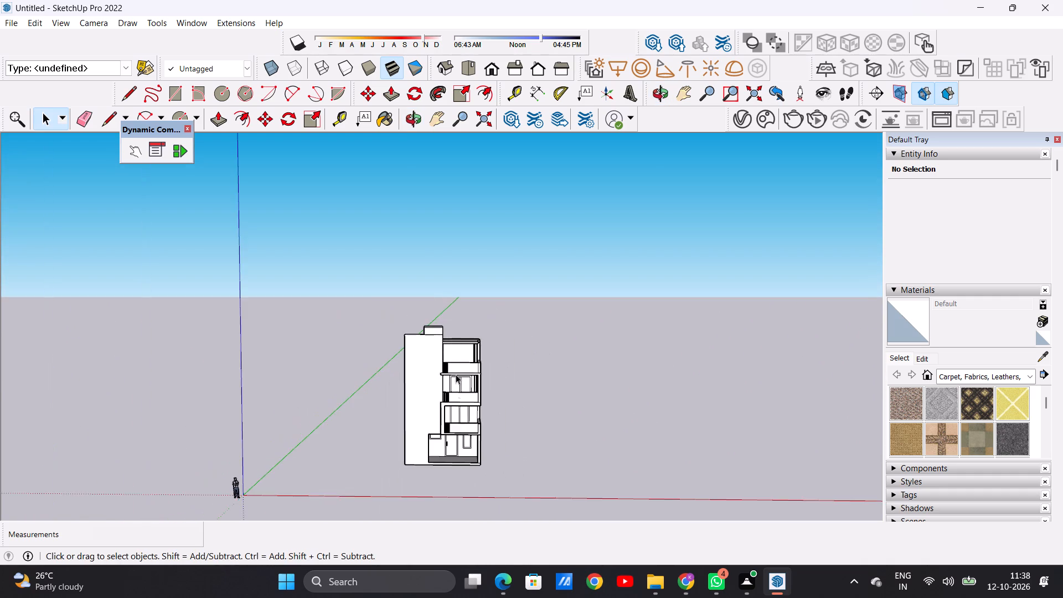
scroll(457, 424, "up", 8)
middle_click_drag(533, 401, 600, 407)
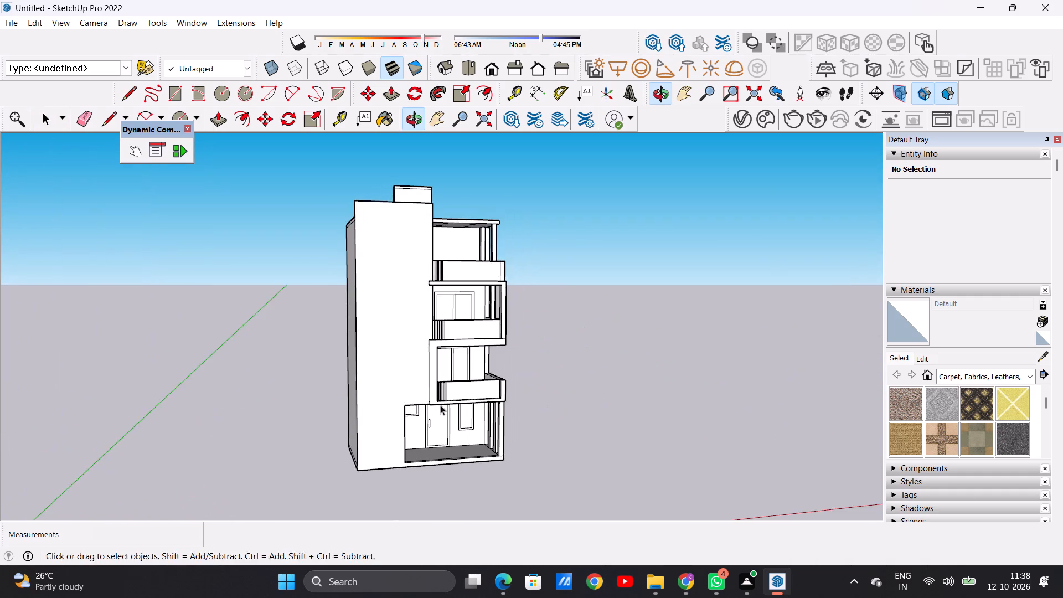
middle_click_drag(440, 413, 336, 416)
scroll(440, 427, "up", 6)
scroll(435, 426, "down", 1)
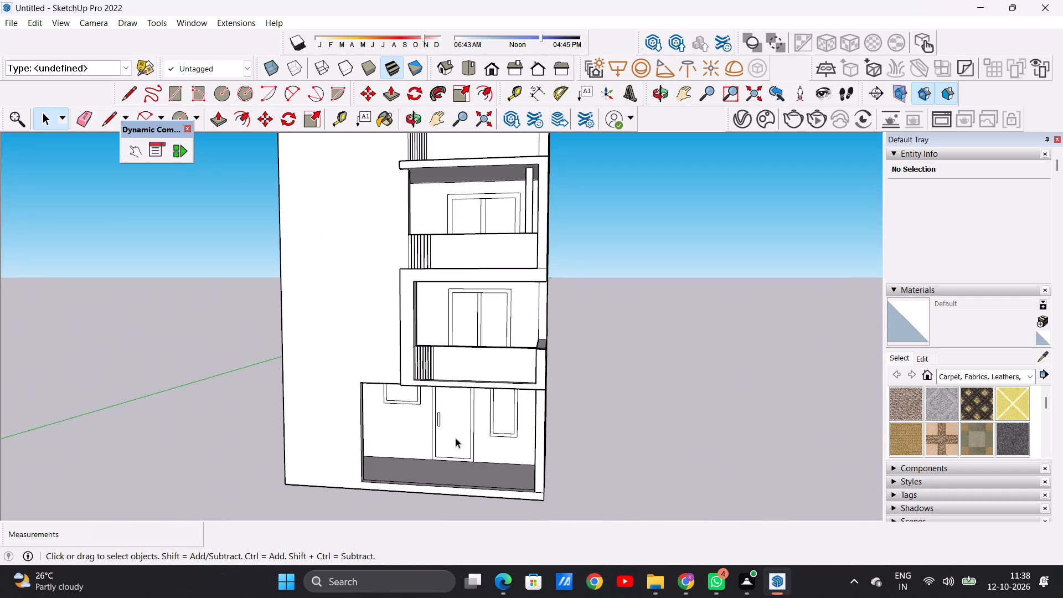
middle_click_drag(456, 438, 508, 413)
scroll(468, 430, "down", 12)
middle_click_drag(463, 408, 448, 337)
scroll(465, 352, "up", 8)
scroll(463, 363, "down", 10)
middle_click_drag(550, 393, 451, 414)
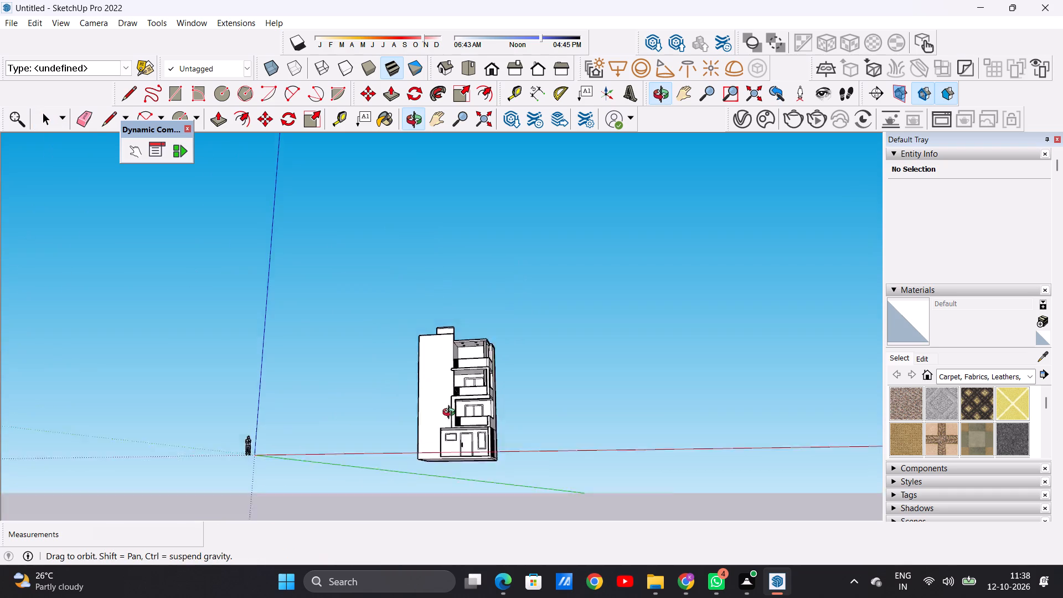
Examine the full front elevation, including the roof block, terrace ceiling and balconies, from above, below and straight on.
middle_click_drag(451, 414, 507, 516)
scroll(456, 402, "up", 8)
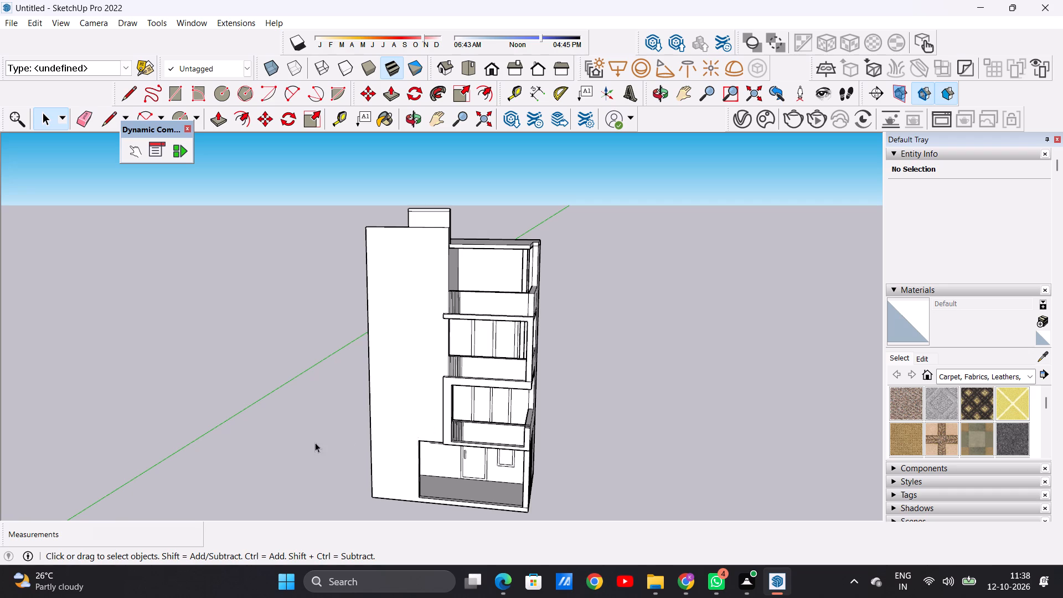
scroll(425, 399, "down", 6)
middle_click_drag(458, 403, 451, 421)
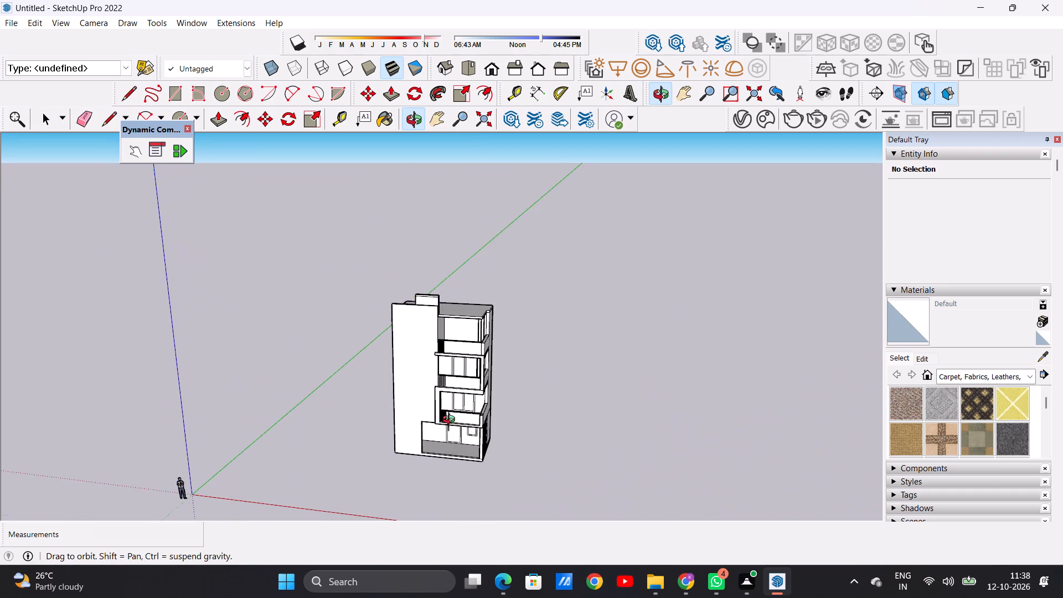
middle_click_drag(451, 421, 471, 369)
scroll(453, 339, "up", 10)
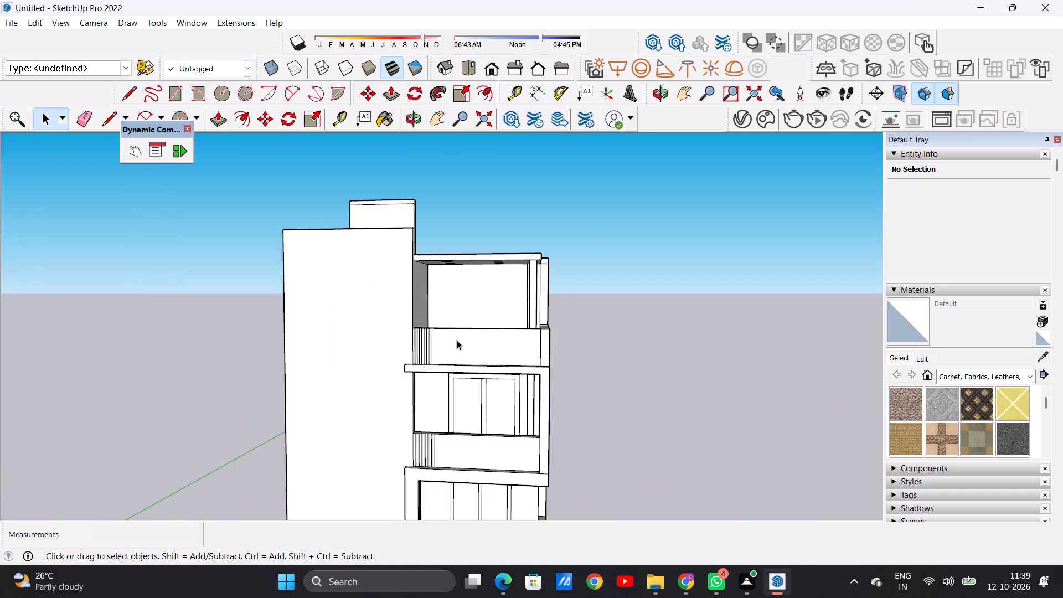
scroll(457, 340, "up", 4)
scroll(446, 372, "down", 3)
middle_click_drag(444, 369, 513, 258)
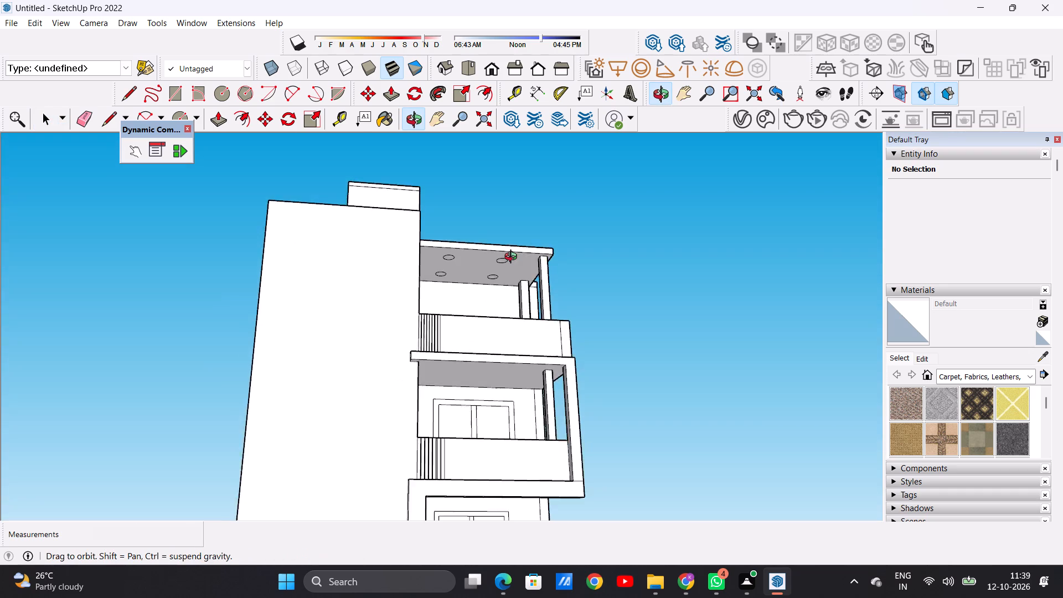
middle_click_drag(513, 258, 434, 347)
scroll(460, 347, "down", 14)
scroll(457, 409, "up", 7)
middle_click_drag(457, 411, 509, 399)
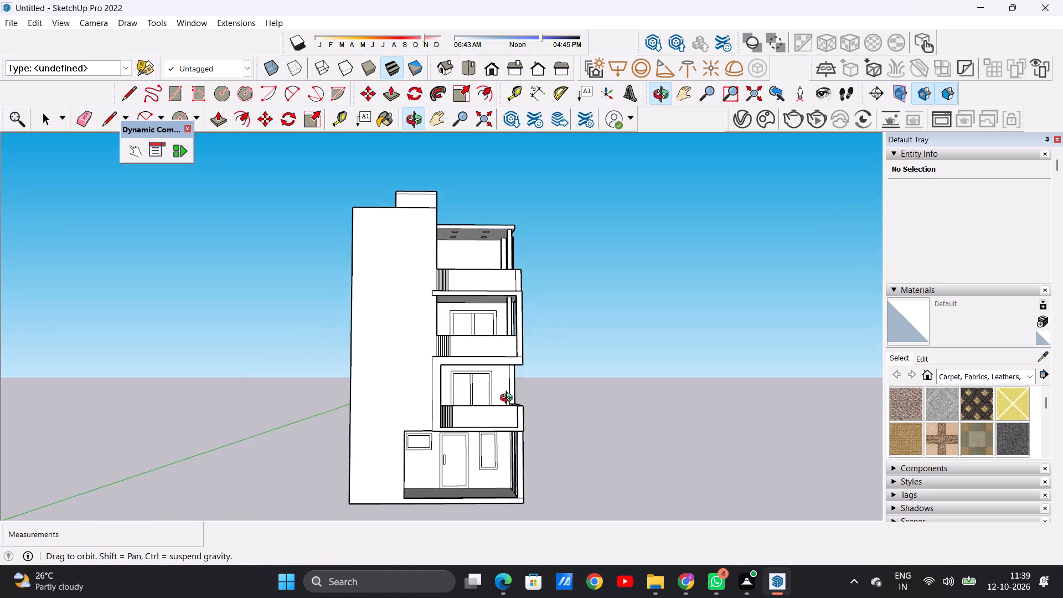
middle_click_drag(509, 399, 484, 386)
scroll(502, 382, "up", 8)
scroll(506, 388, "down", 9)
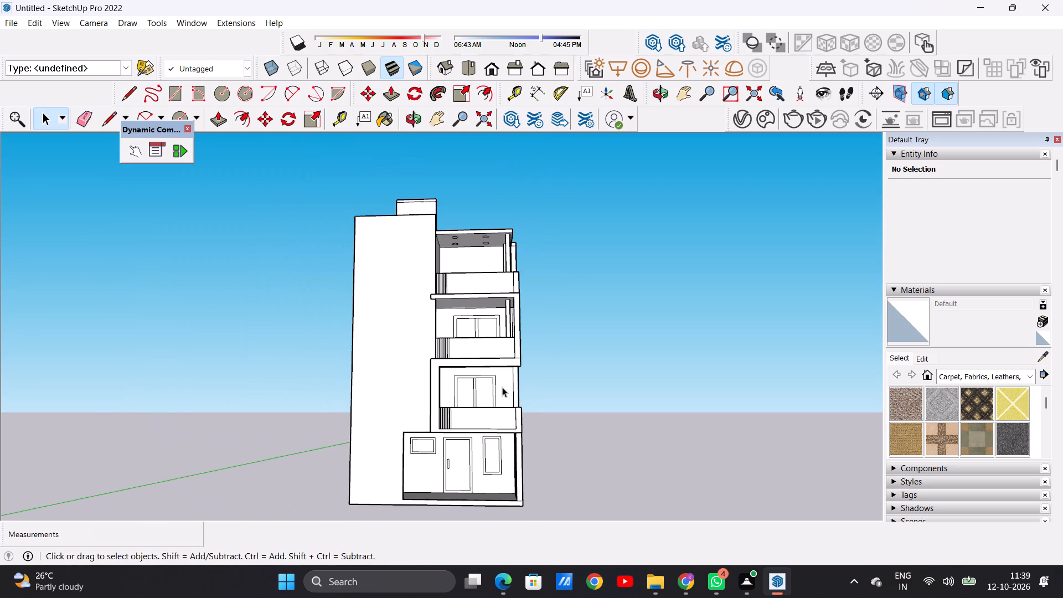
scroll(502, 387, "down", 1)
Examine the lower balconies, entrance recess and blank front wall up to its top edge at close and far range.
middle_click_drag(481, 373, 547, 460)
scroll(509, 422, "up", 4)
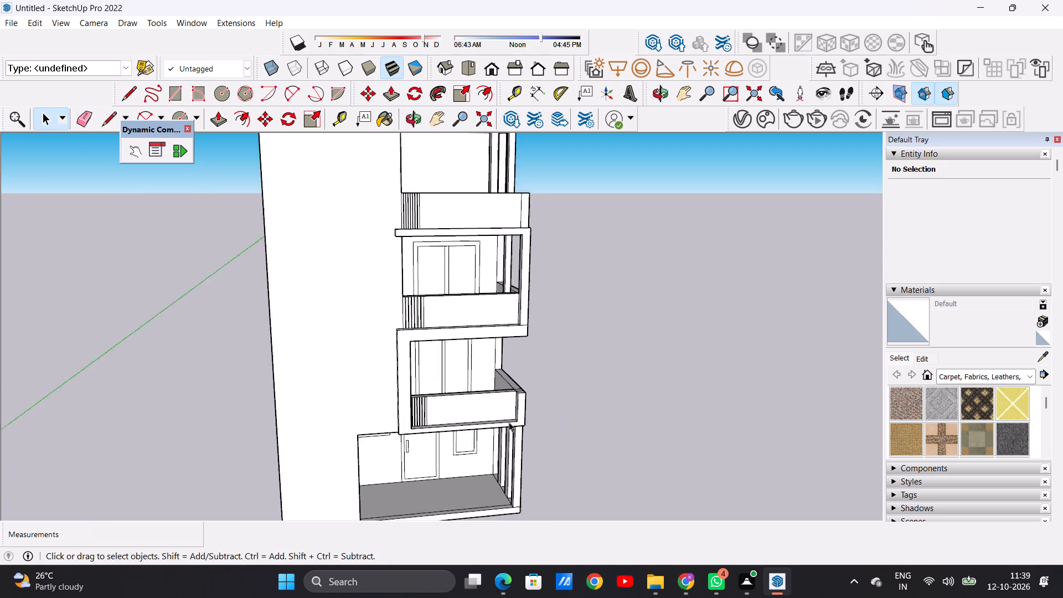
scroll(509, 422, "up", 4)
scroll(433, 422, "down", 8)
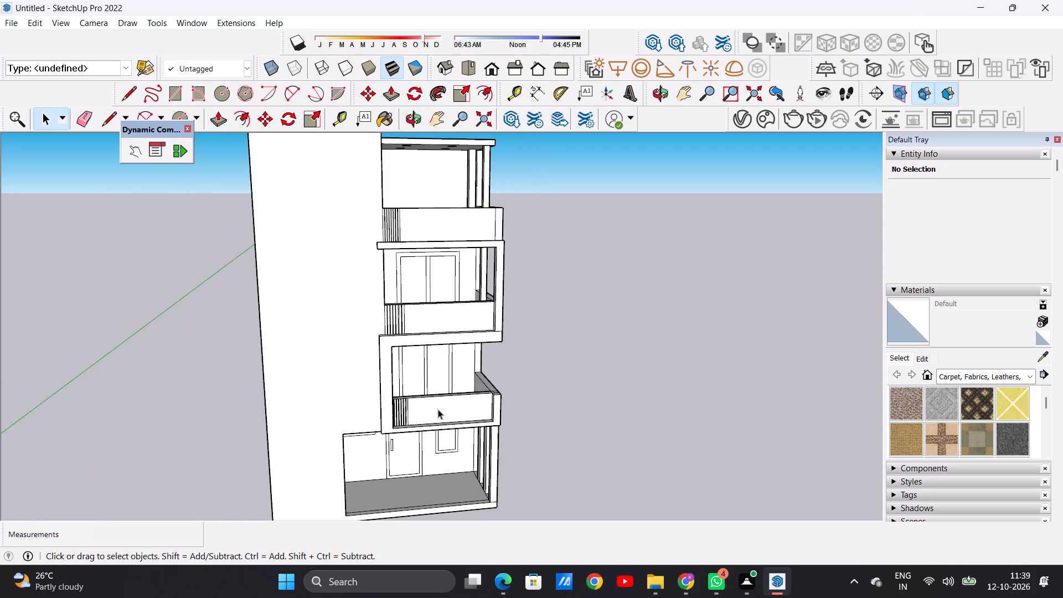
scroll(438, 409, "down", 2)
middle_click_drag(415, 420, 381, 410)
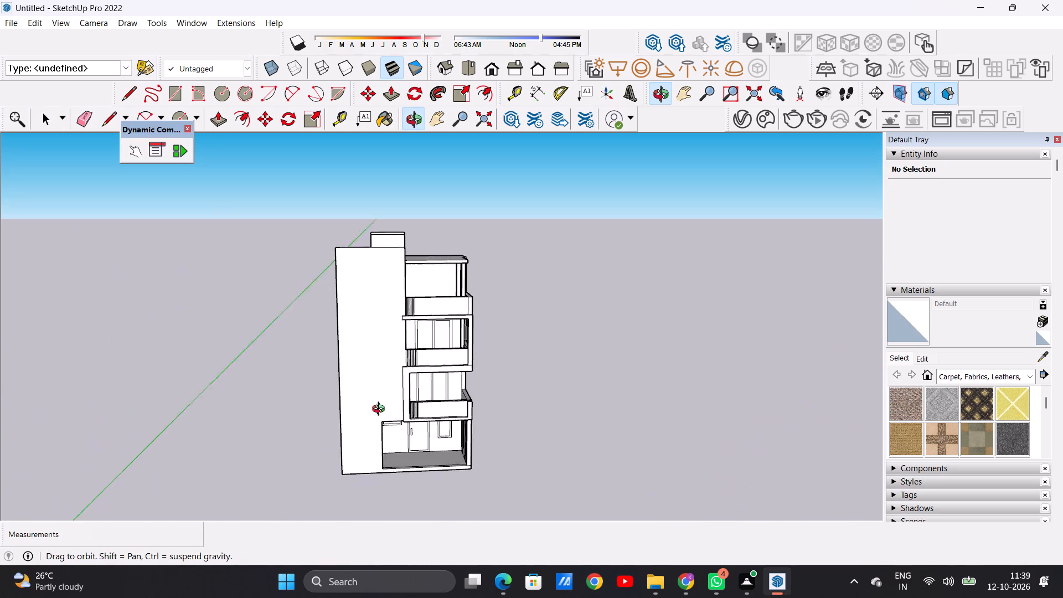
middle_click_drag(381, 410, 362, 400)
scroll(404, 435, "down", 4)
scroll(399, 409, "up", 2)
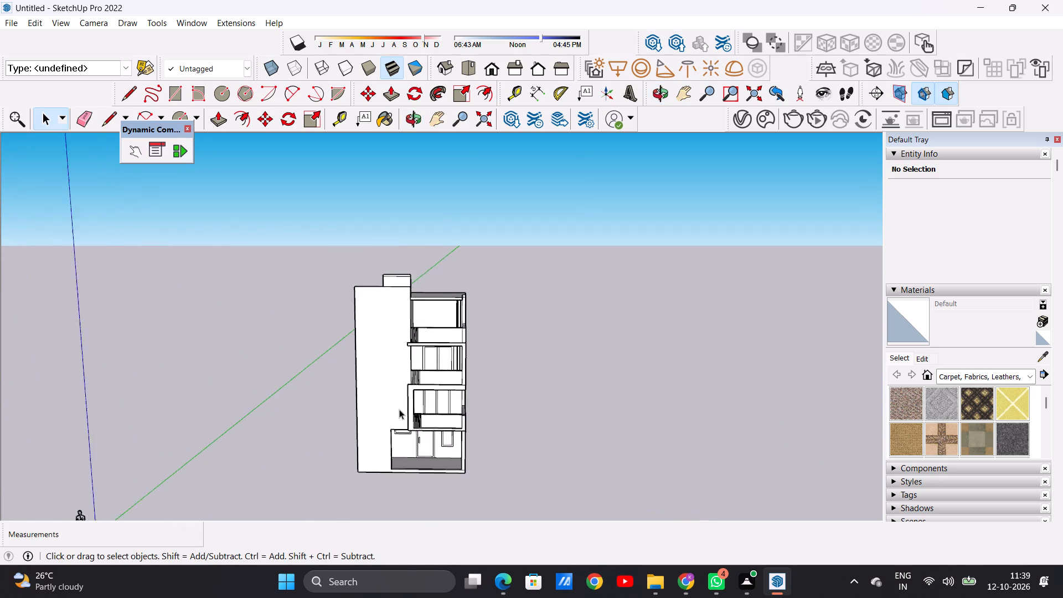
scroll(399, 409, "up", 4)
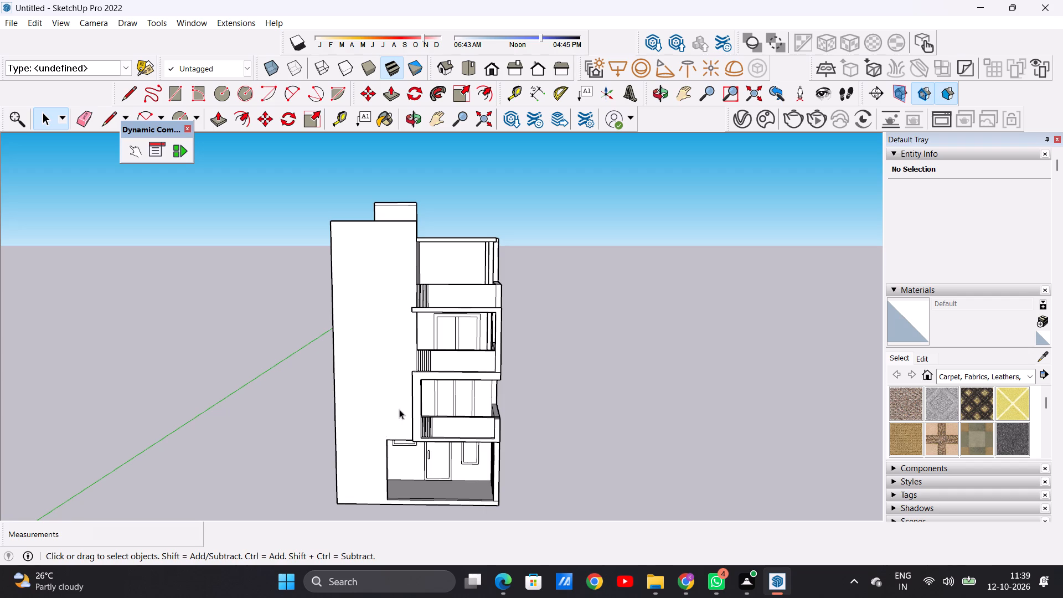
scroll(399, 409, "down", 2)
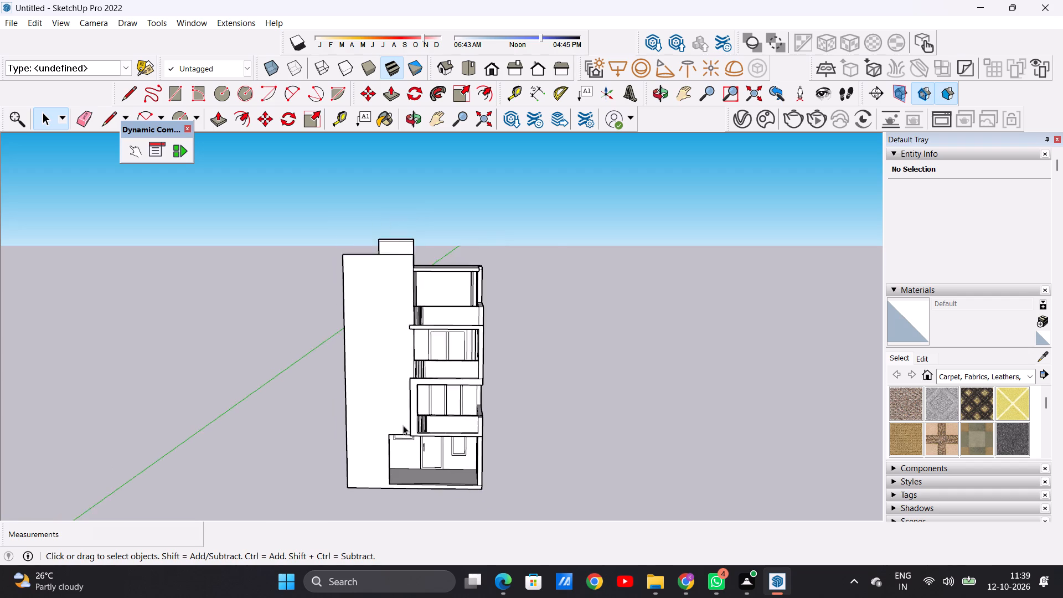
scroll(403, 425, "up", 6)
scroll(401, 432, "down", 9)
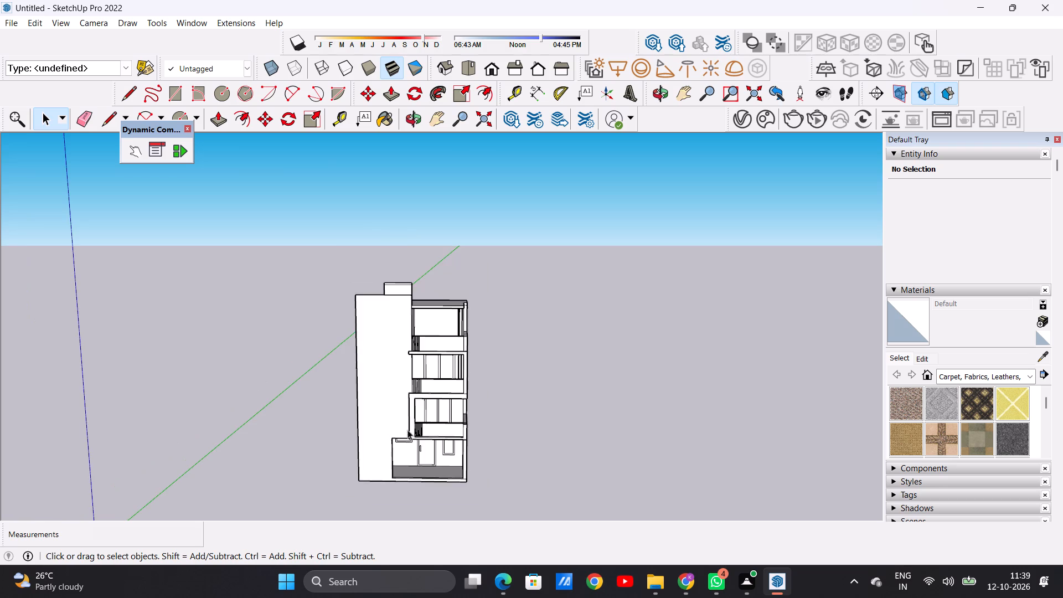
scroll(401, 305, "up", 6)
scroll(390, 321, "down", 1)
scroll(389, 324, "up", 3)
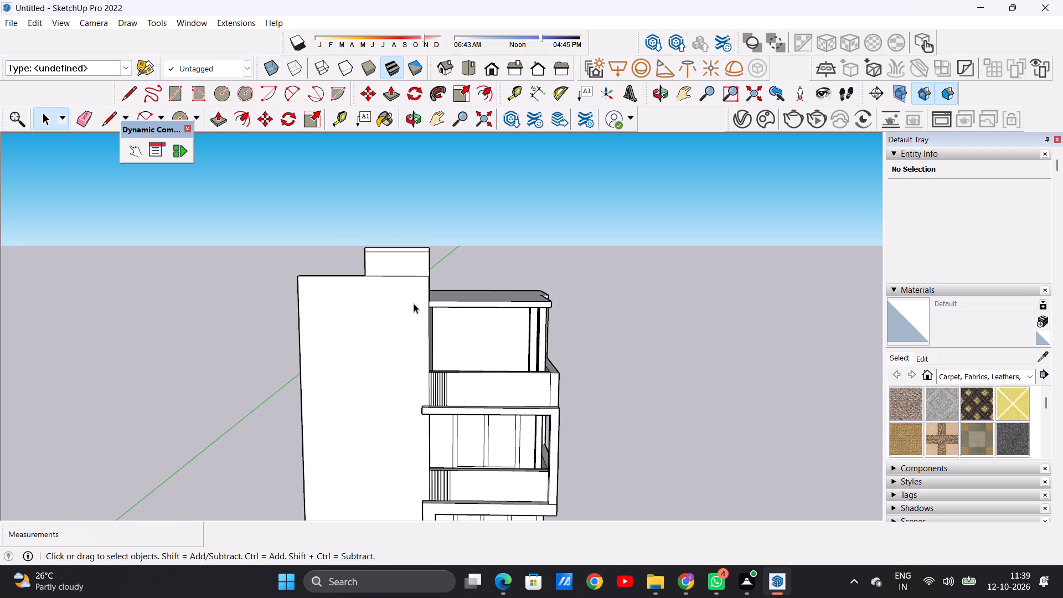
scroll(422, 304, "down", 4)
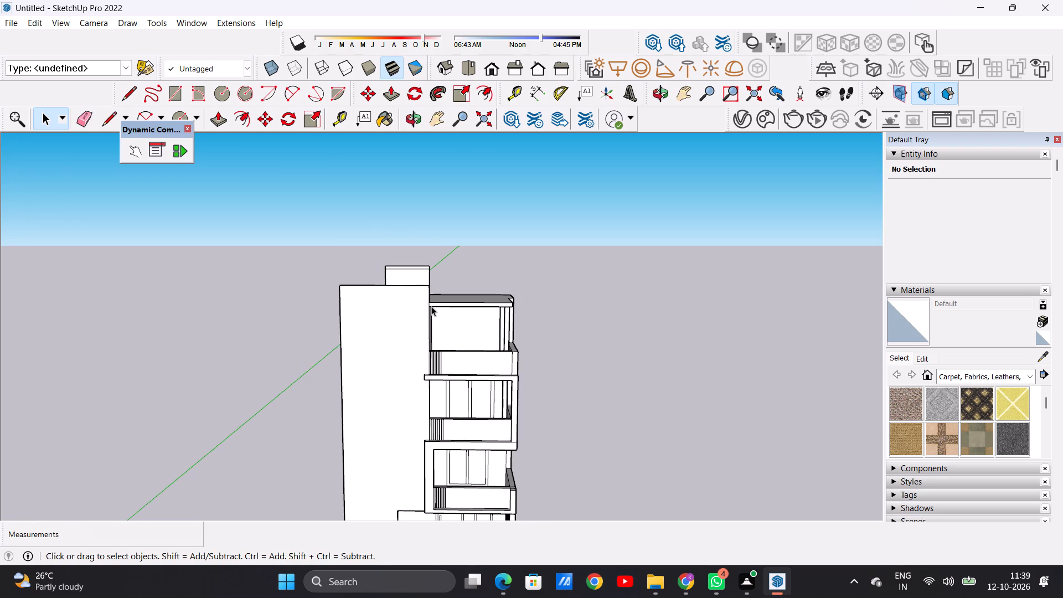
Outline an L-shaped border on the blank front wall with a horizontal line about 11' 6" long and a vertical line about 43' down to the base.
key("l")
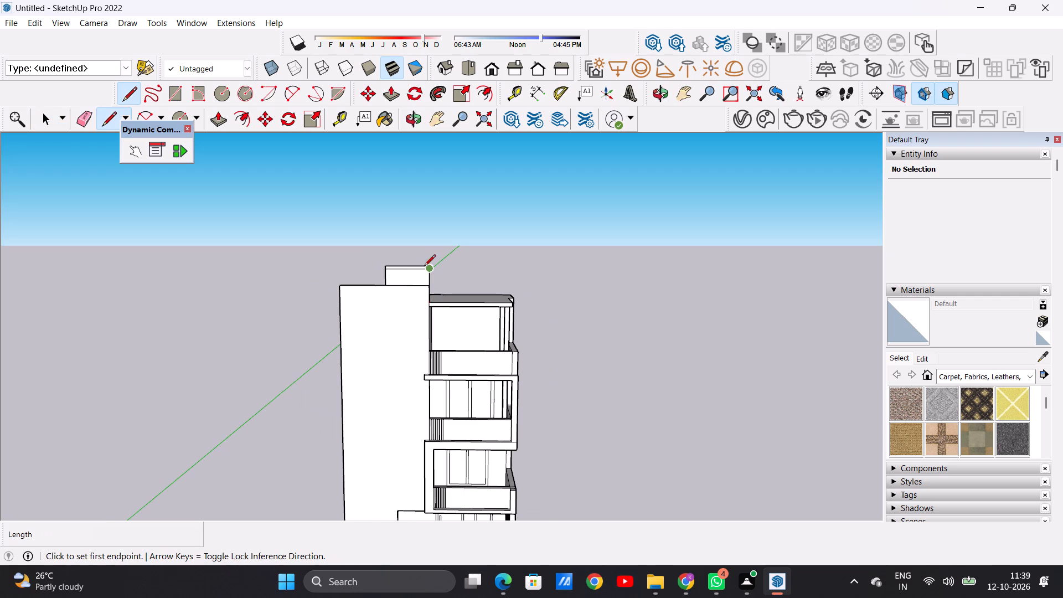
scroll(420, 267, "up", 3)
middle_click_drag(486, 361, 592, 362)
scroll(451, 308, "up", 5)
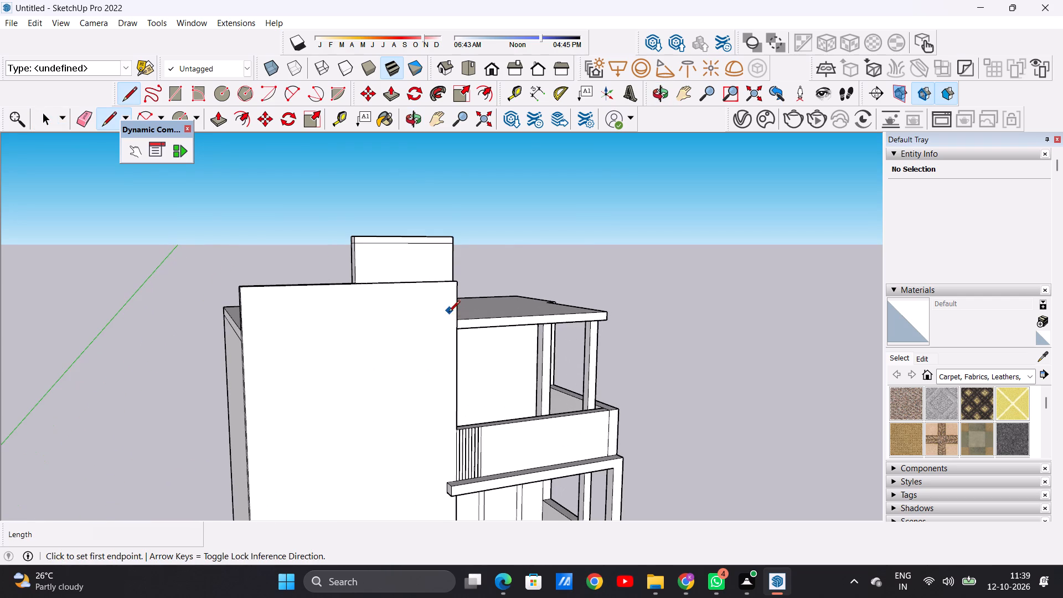
left_click(460, 313)
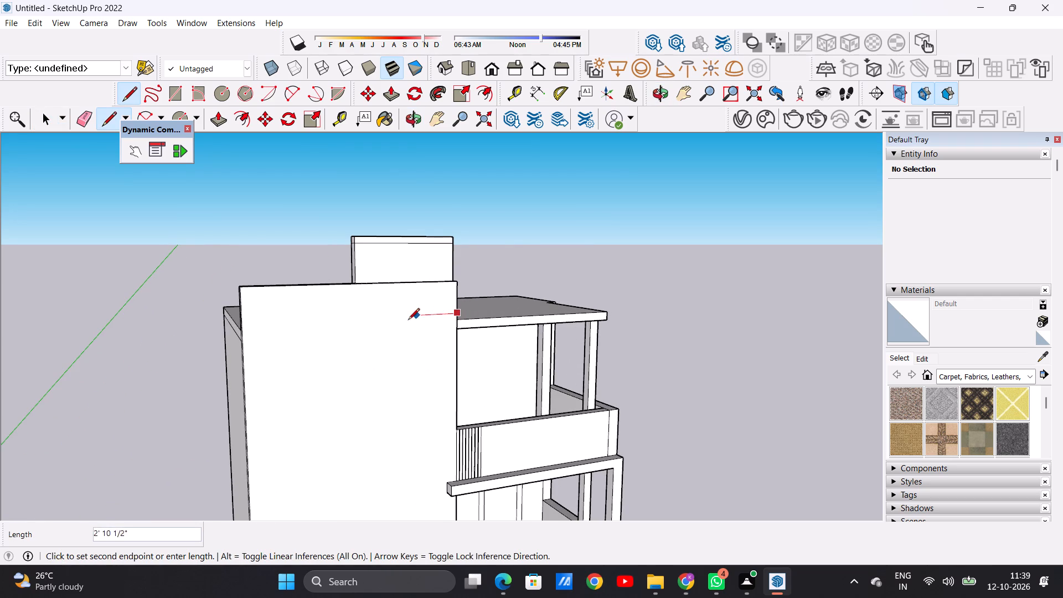
scroll(332, 324, "down", 6)
middle_click_drag(316, 325, 265, 317)
scroll(297, 316, "up", 4)
scroll(298, 315, "down", 7)
scroll(313, 321, "up", 6)
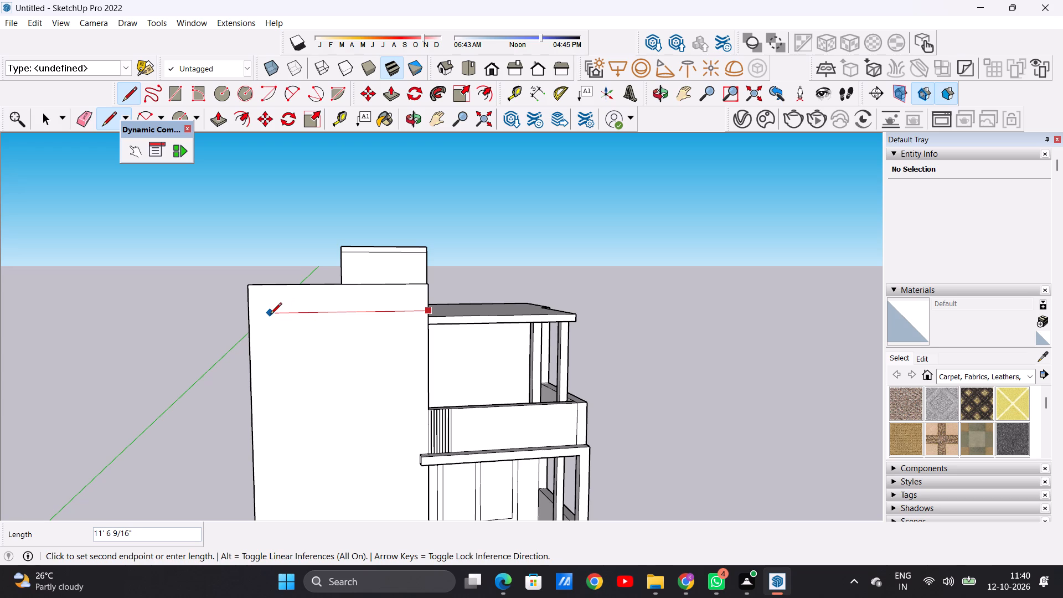
left_click(272, 315)
scroll(278, 333, "down", 15)
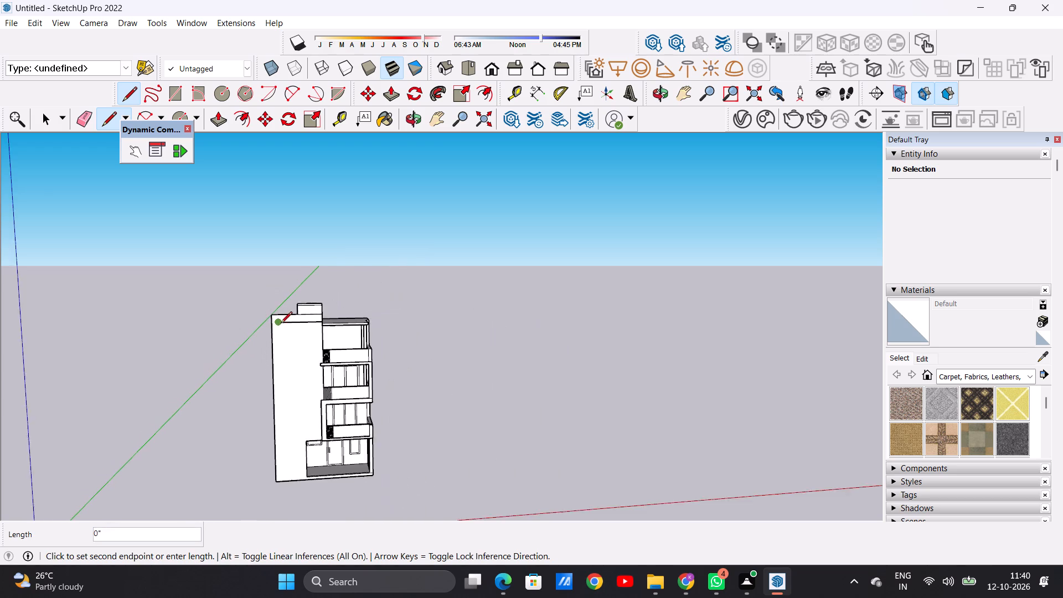
scroll(287, 465, "up", 12)
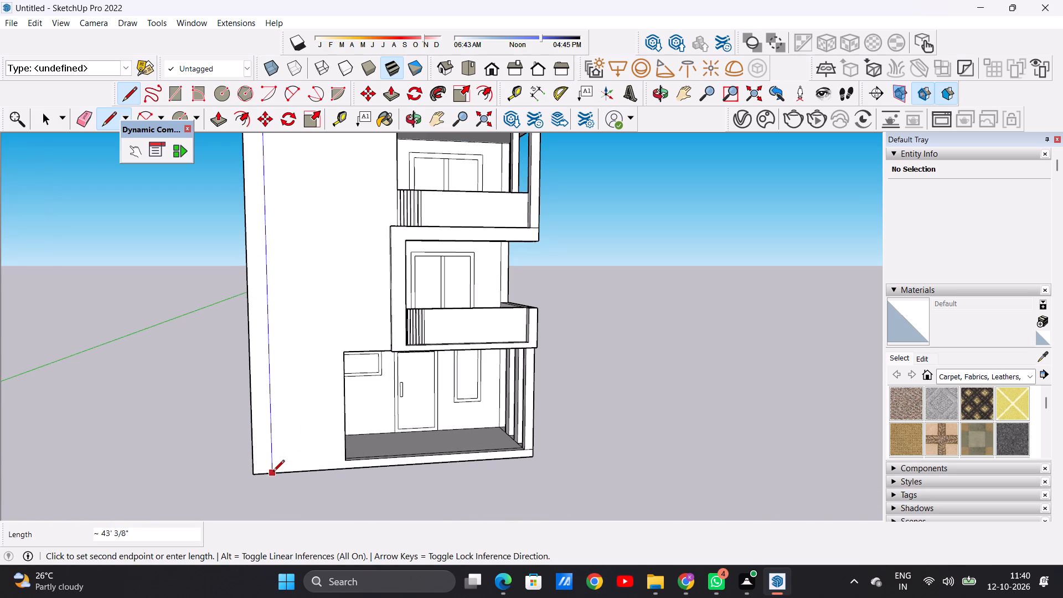
left_click(273, 472)
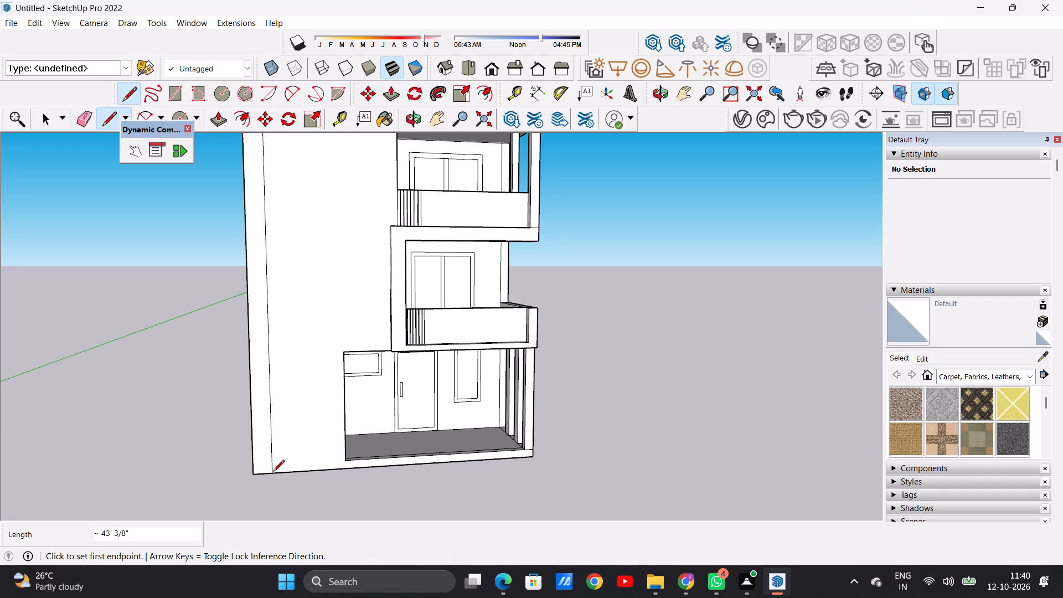
key("space")
Push/Pull the L-shaped border face outward from the blank front wall as a projecting frame along its top and outer side.
scroll(280, 444, "down", 13)
scroll(239, 307, "up", 3)
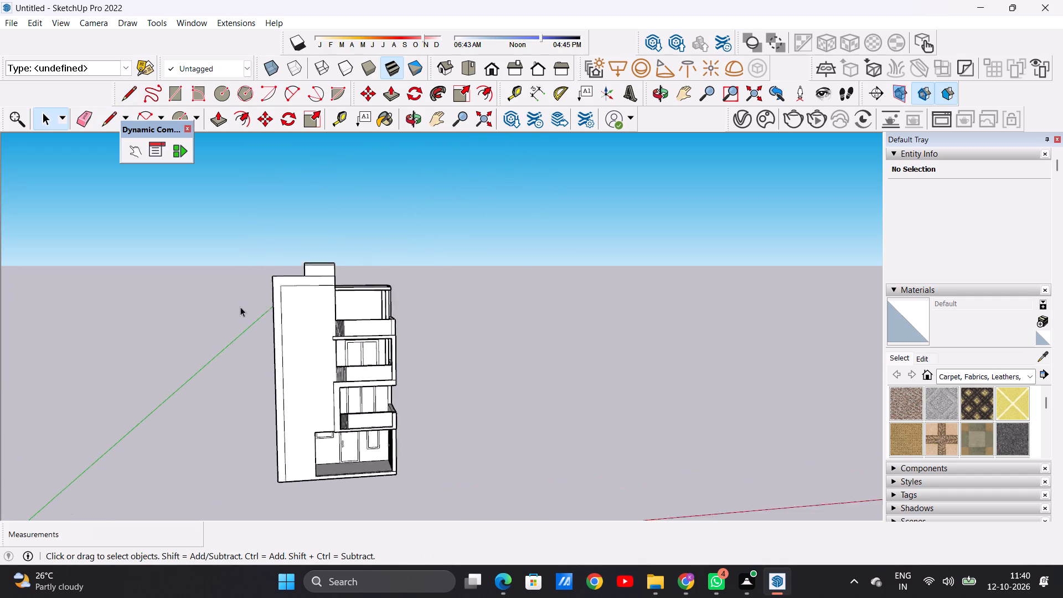
scroll(240, 307, "up", 3)
middle_click_drag(252, 354, 412, 385)
scroll(332, 411, "up", 4)
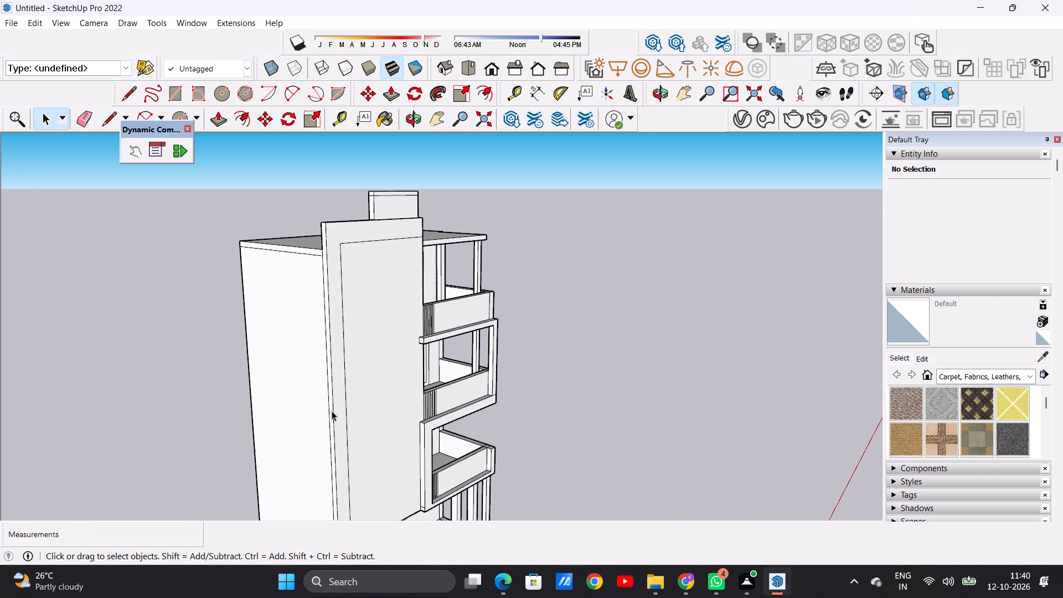
key("p")
scroll(337, 403, "up", 5)
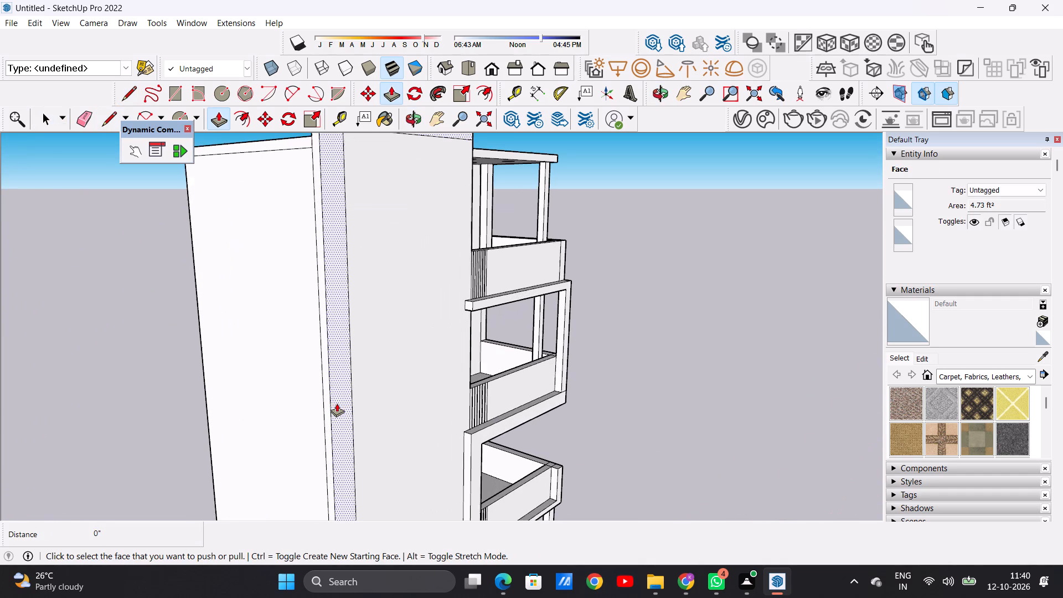
left_click(337, 403)
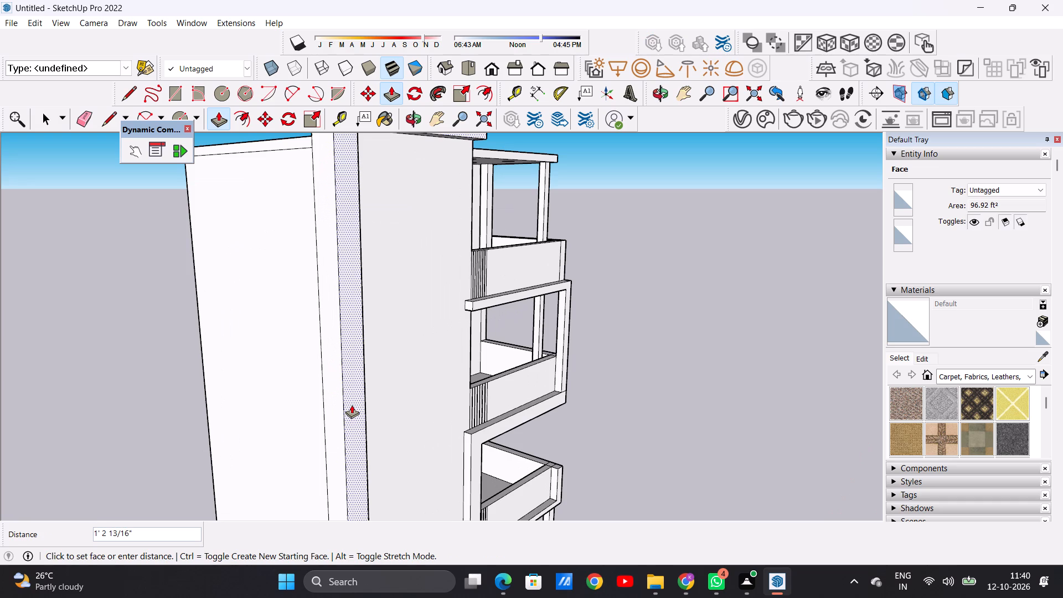
scroll(352, 405, "down", 8)
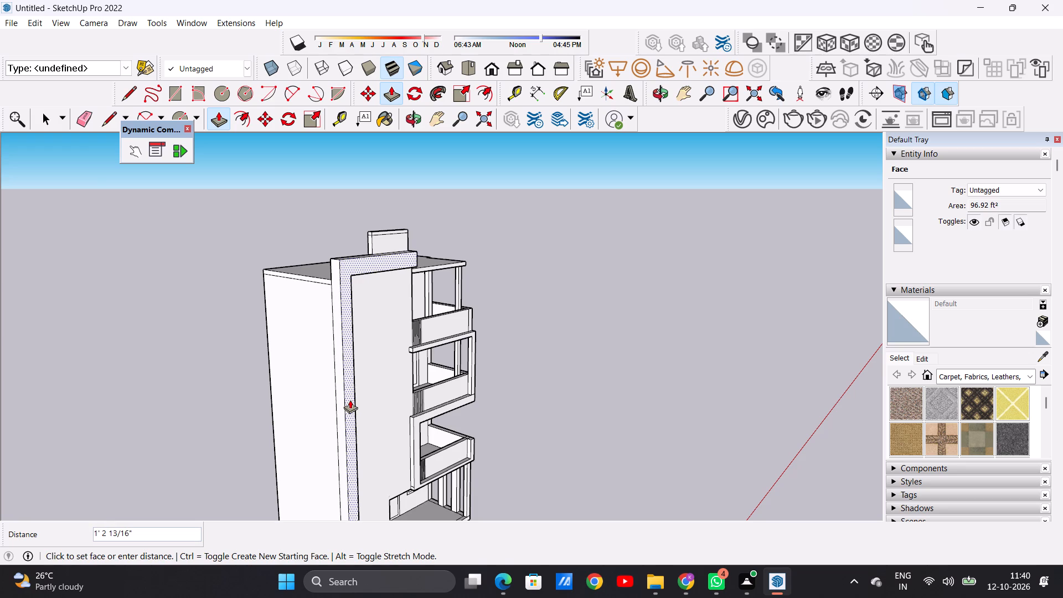
left_click(351, 402)
key("space")
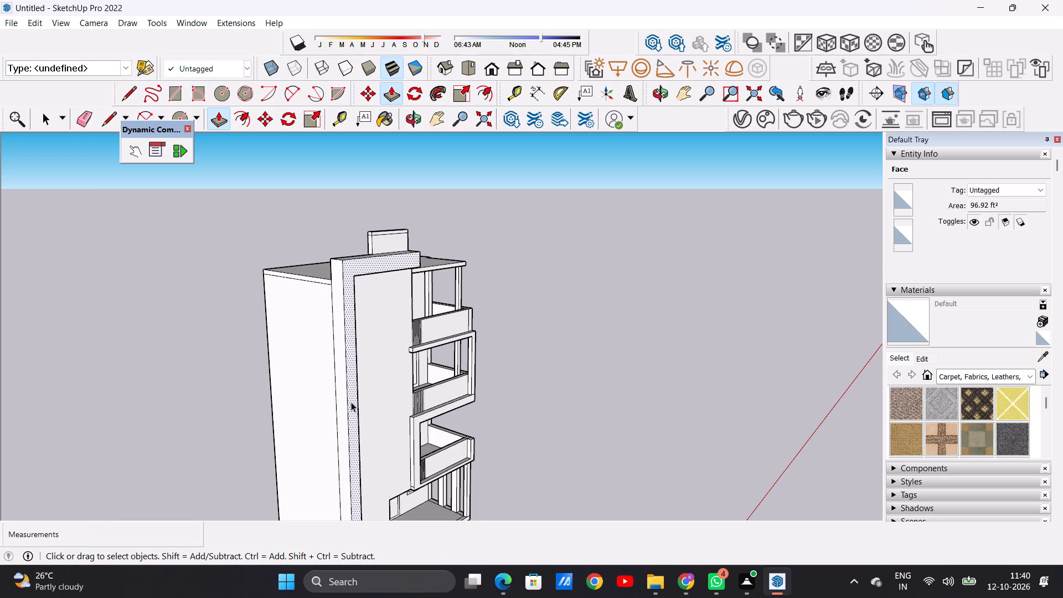
Draw a vertical line about 32' 3" long on the blank front wall from the entrance recess's upper corner to the frame's underside.
scroll(384, 329, "down", 12)
middle_click_drag(396, 402, 220, 373)
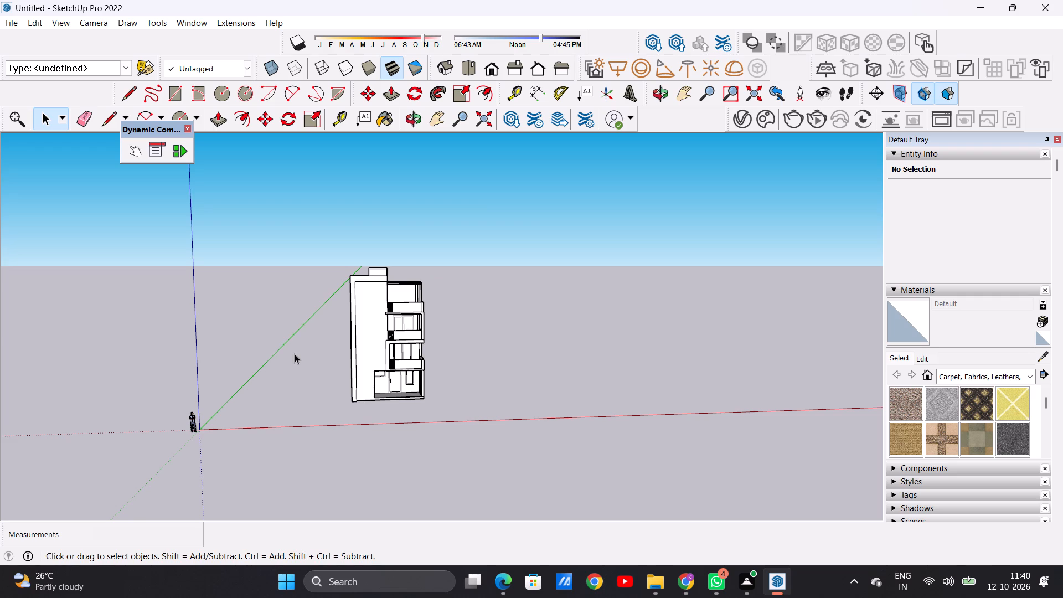
scroll(373, 338, "up", 8)
middle_click_drag(361, 377, 287, 383)
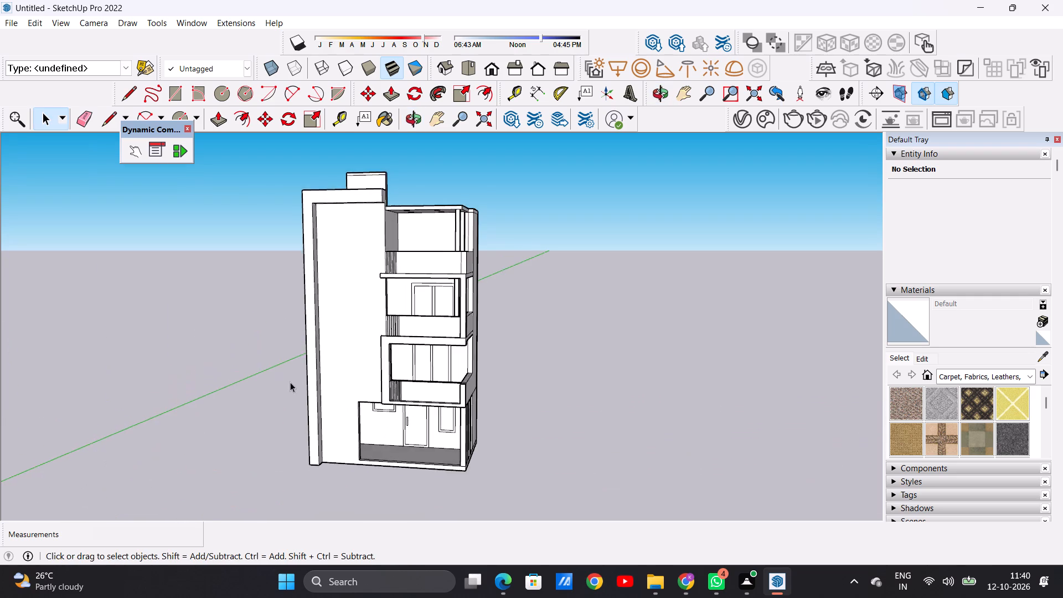
scroll(349, 388, "up", 2)
middle_click_drag(360, 382, 386, 390)
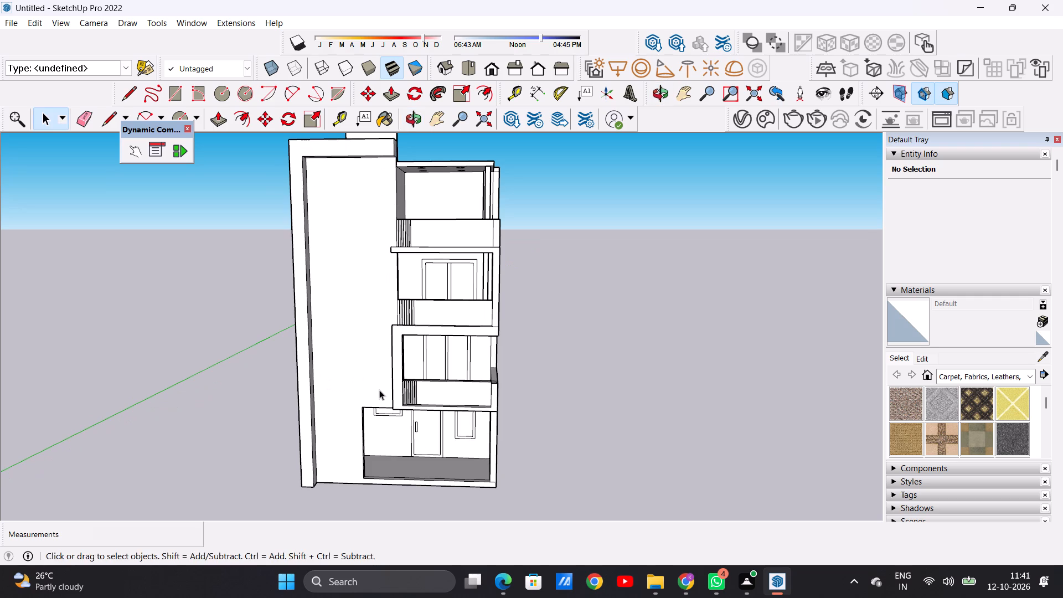
key("l")
scroll(378, 413, "up", 8)
scroll(351, 424, "down", 1)
scroll(351, 424, "up", 4)
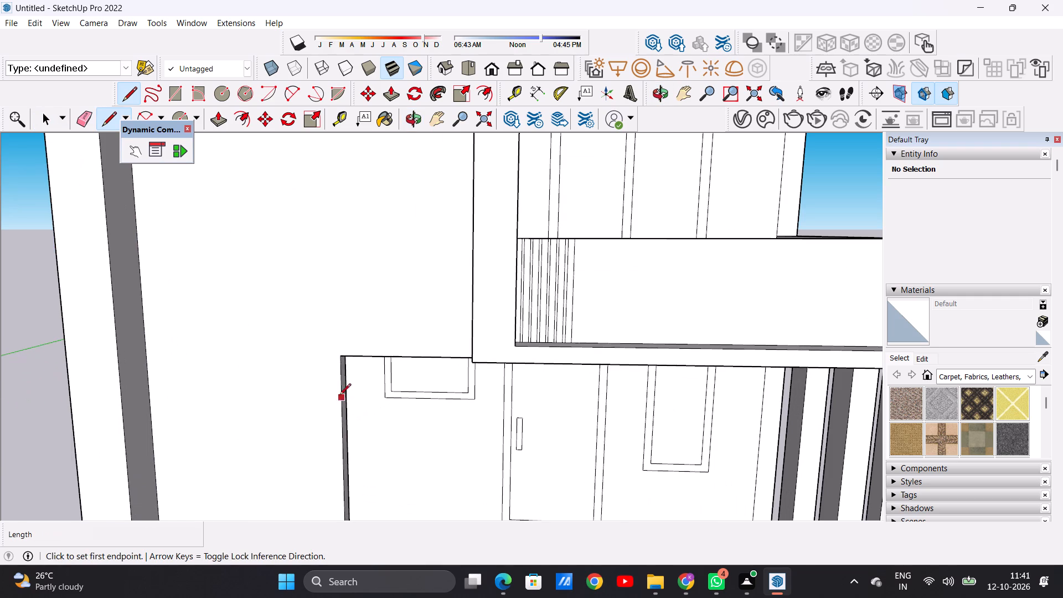
left_click(339, 358)
scroll(343, 316, "down", 4)
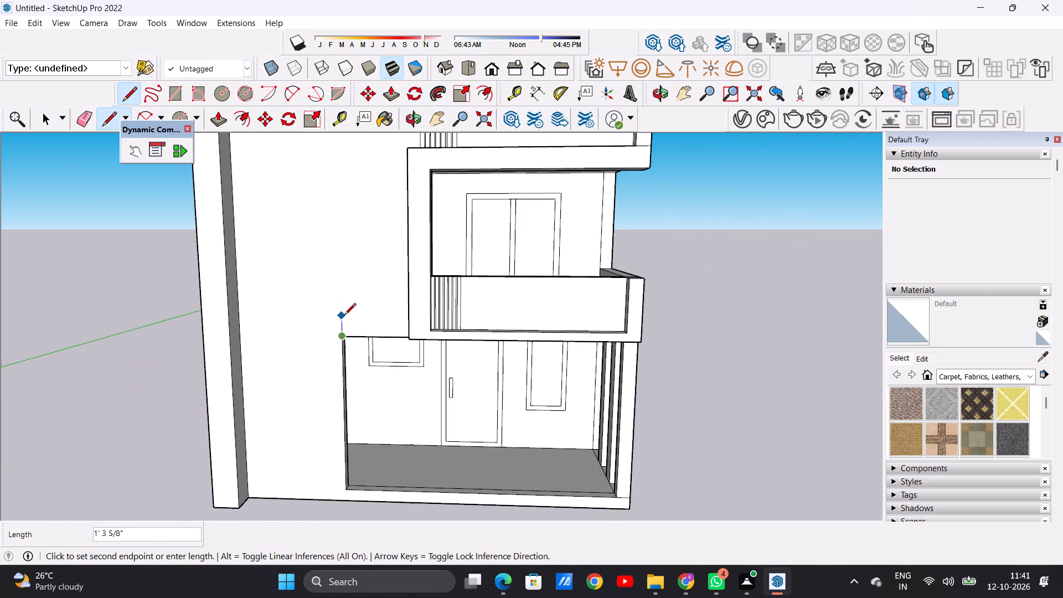
scroll(344, 316, "down", 11)
scroll(357, 208, "down", 11)
scroll(344, 162, "up", 7)
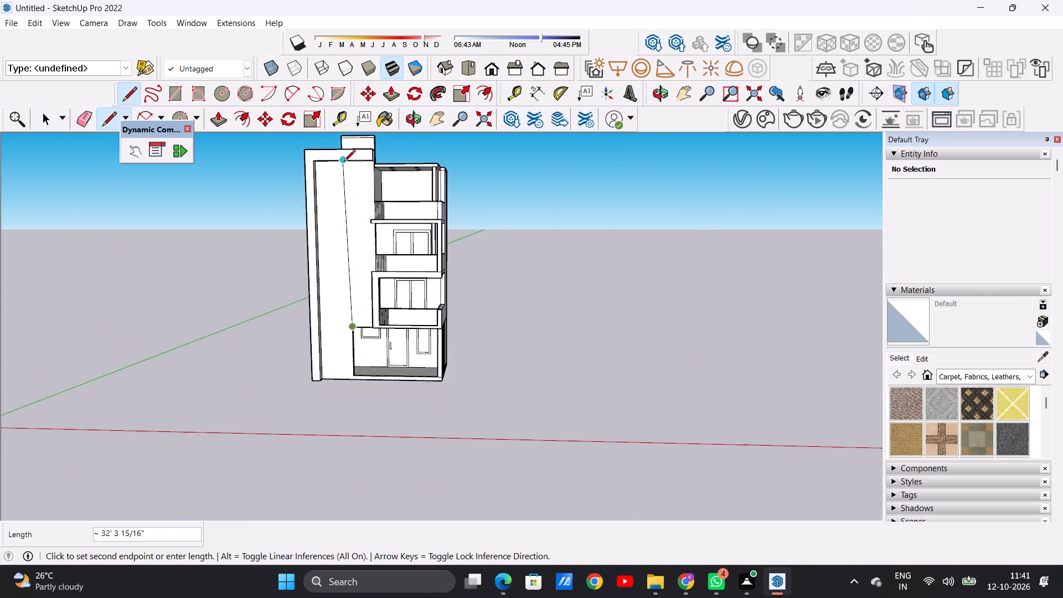
scroll(344, 162, "up", 5)
middle_click_drag(340, 149, 345, 135)
scroll(338, 172, "up", 4)
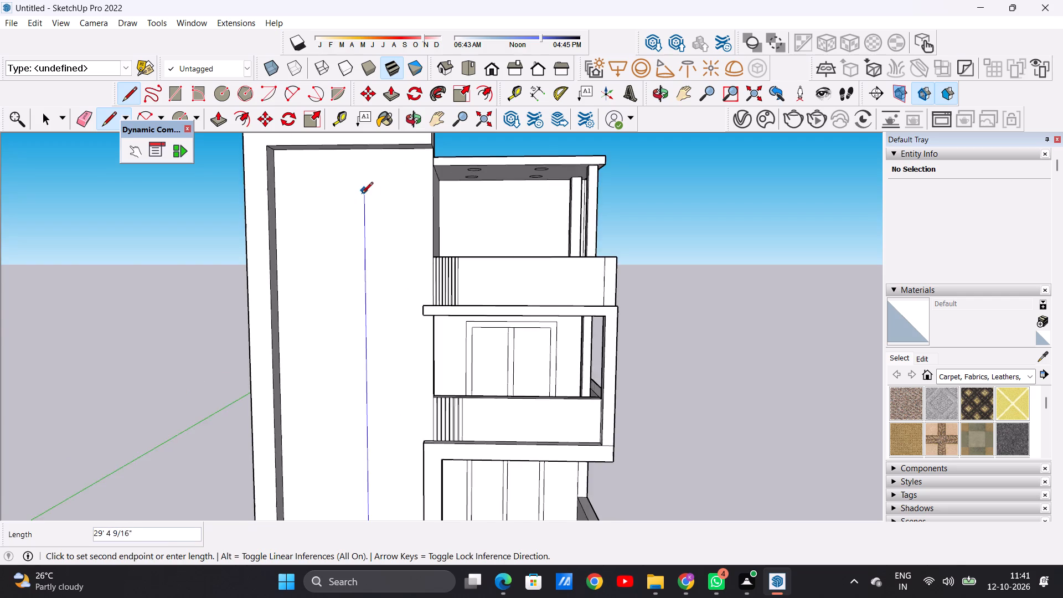
middle_click_drag(367, 200, 380, 153)
scroll(371, 153, "up", 4)
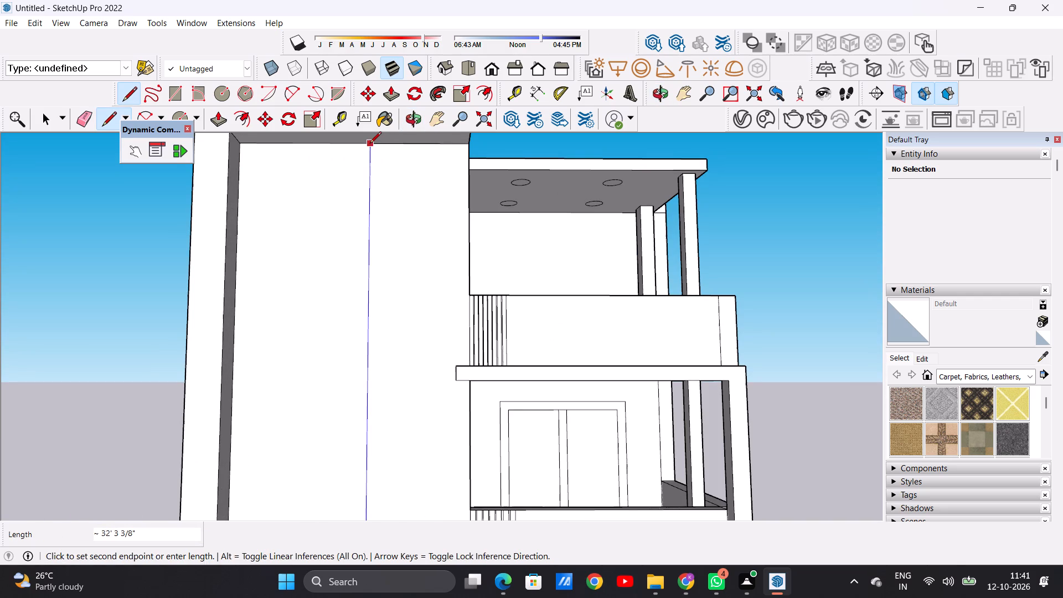
left_click(370, 144)
key("space")
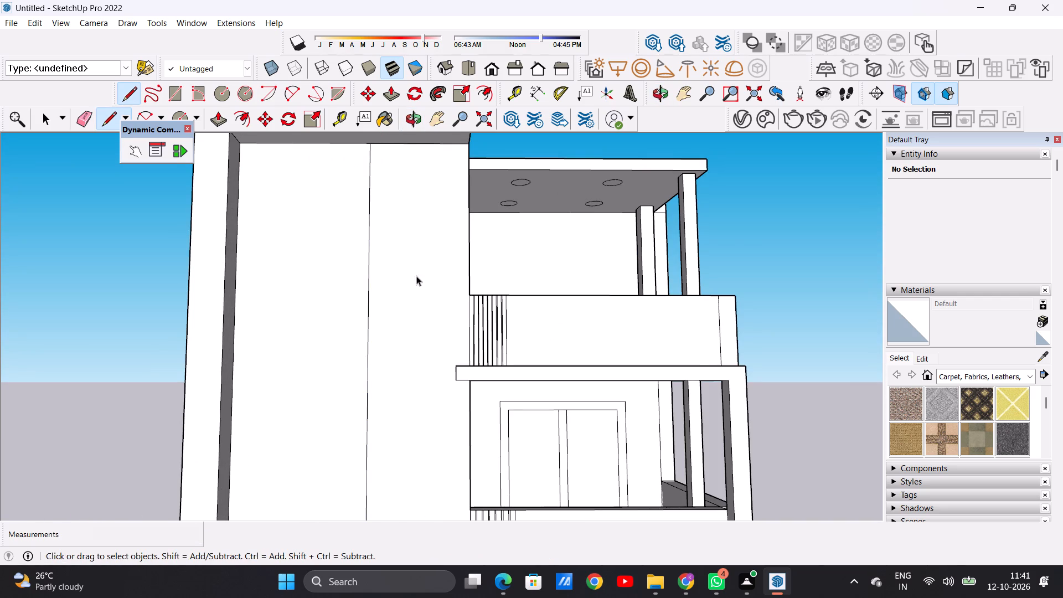
Push/Pull the inner side face of the frame's vertical leg outward about 6 11/16", making the leg narrower.
scroll(471, 390, "down", 20)
scroll(471, 390, "down", 3)
scroll(408, 400, "up", 4)
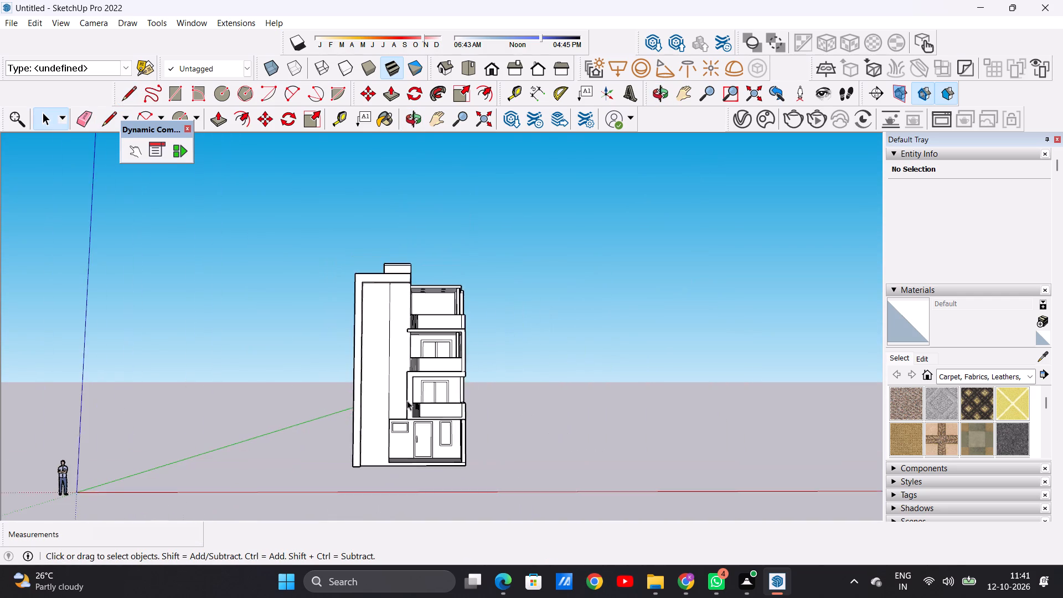
scroll(396, 400, "up", 3)
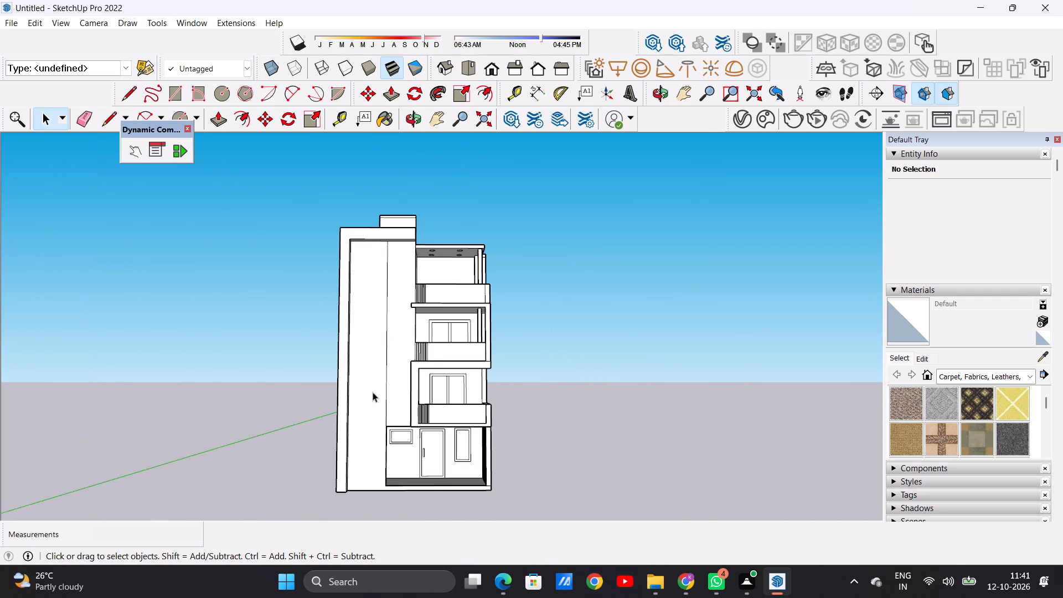
middle_click_drag(372, 391, 250, 427)
scroll(349, 359, "up", 4)
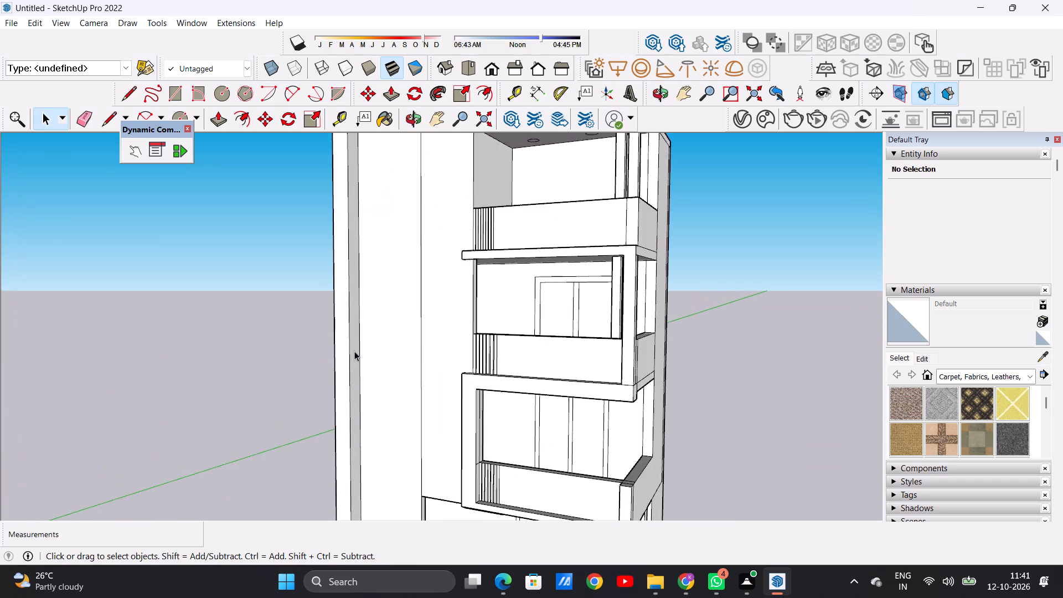
scroll(354, 351, "up", 7)
key("l")
scroll(354, 351, "up", 4)
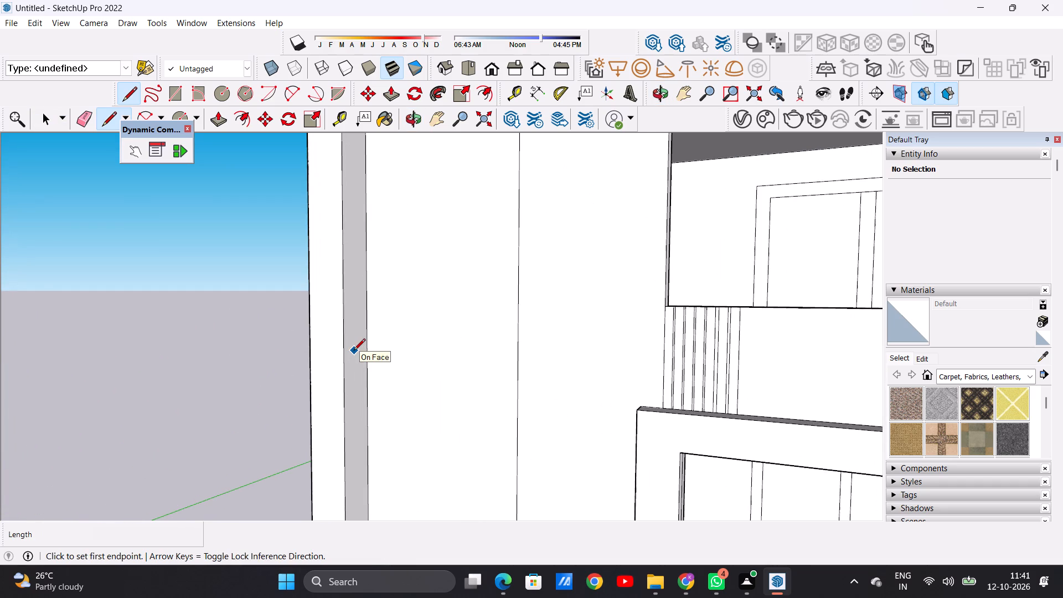
key("space")
type("P")
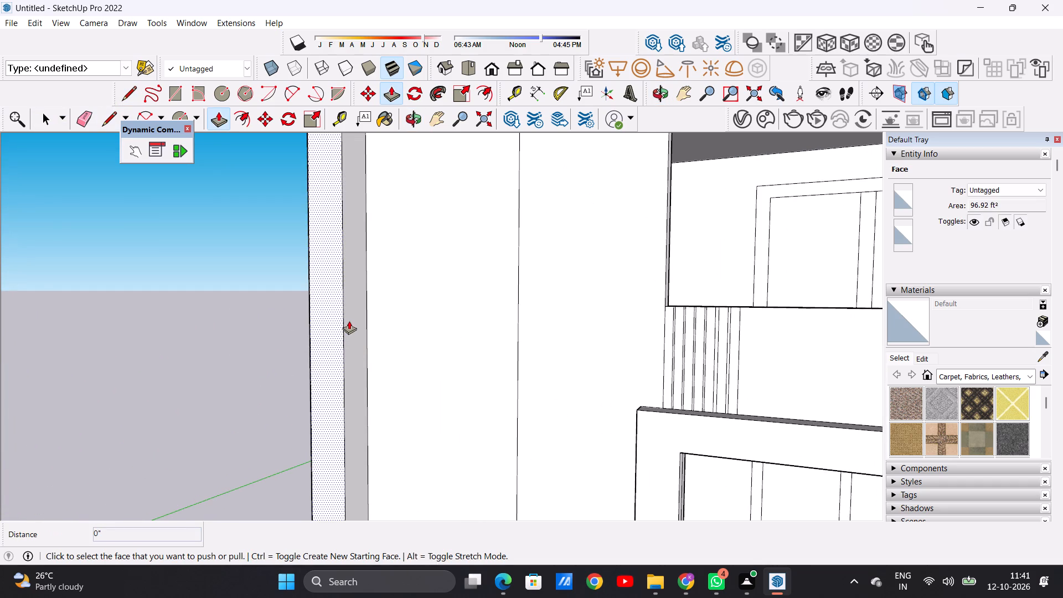
left_click(349, 319)
left_click(337, 316)
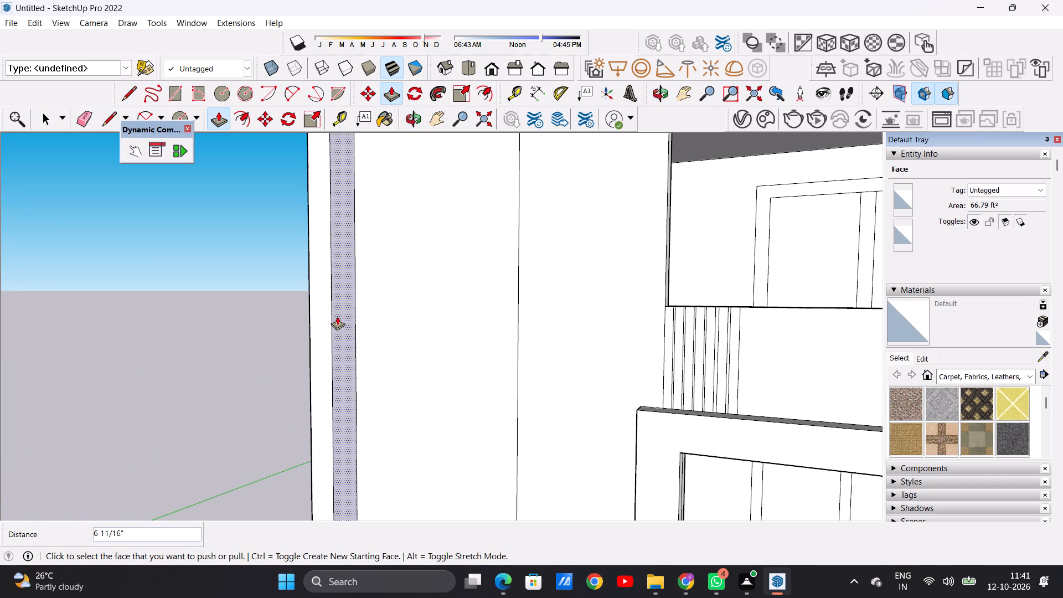
key("space")
Examine the narrowed frame and divided front wall against the whole elevation, from oblique, high and near-frontal angles.
scroll(391, 404, "down", 17)
middle_click_drag(371, 406, 432, 413)
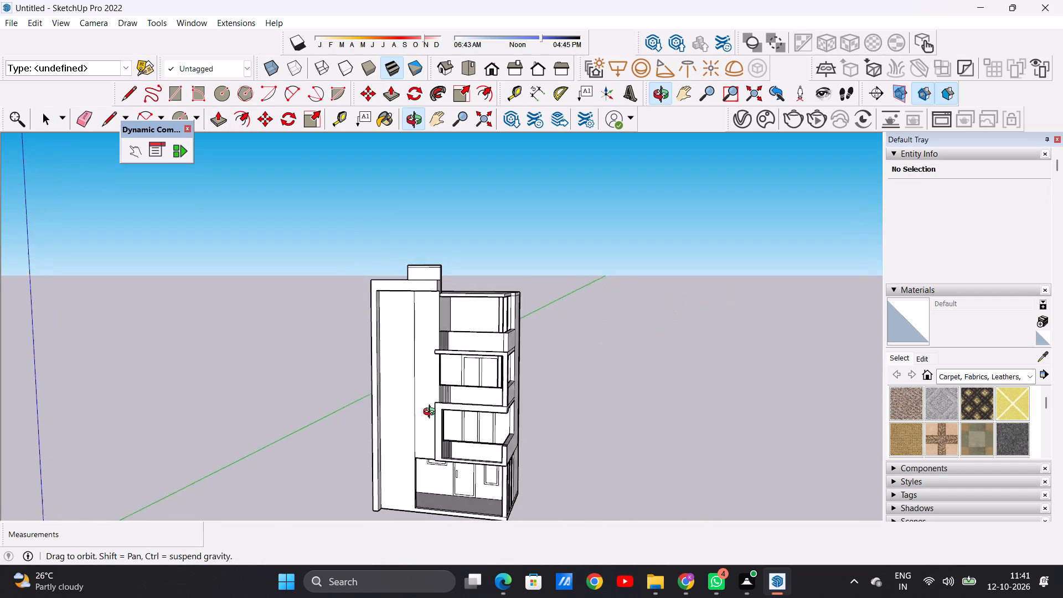
middle_click_drag(432, 413, 454, 408)
scroll(389, 422, "up", 2)
scroll(395, 435, "down", 8)
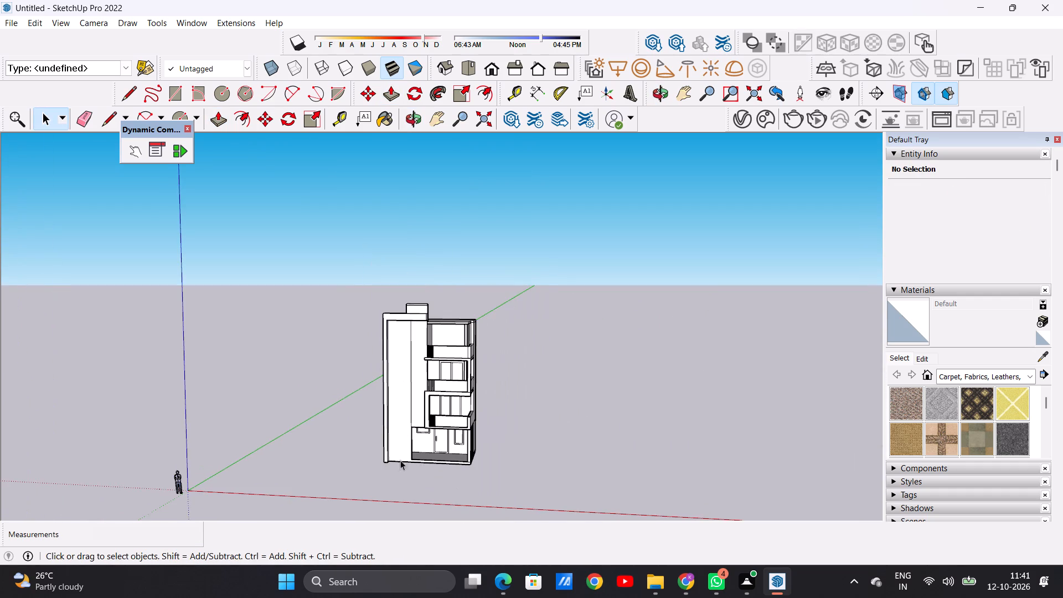
scroll(400, 432, "up", 6)
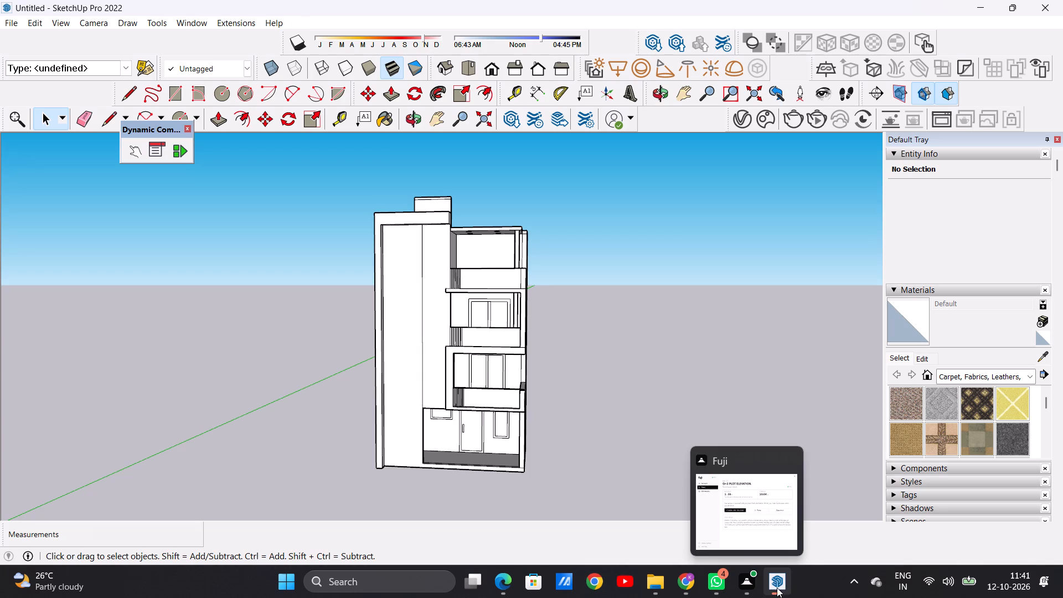
left_click(745, 512)
scroll(423, 389, "up", 7)
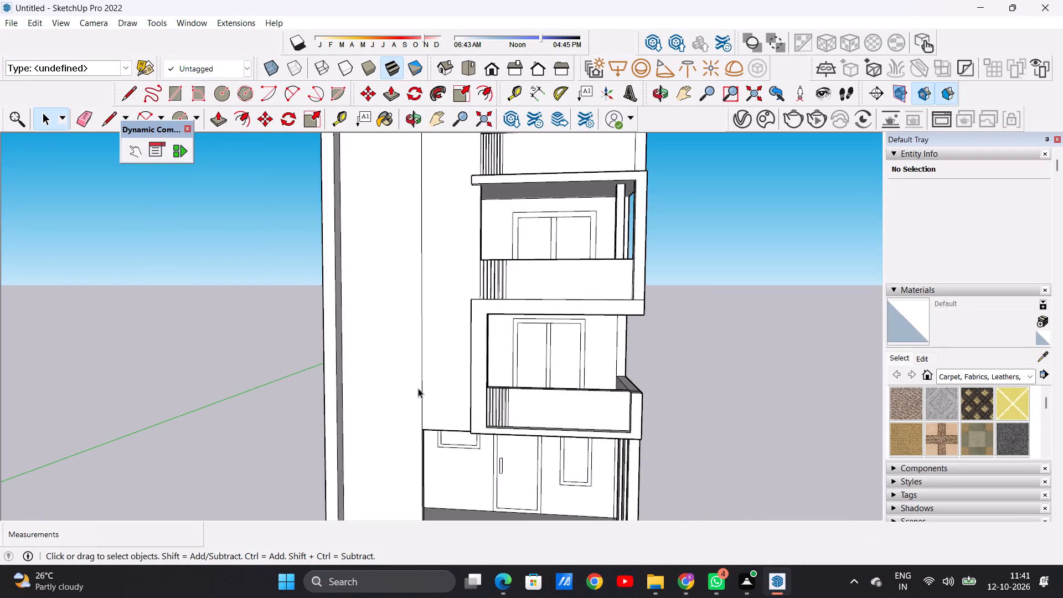
middle_click_drag(402, 394, 435, 410)
scroll(398, 359, "down", 11)
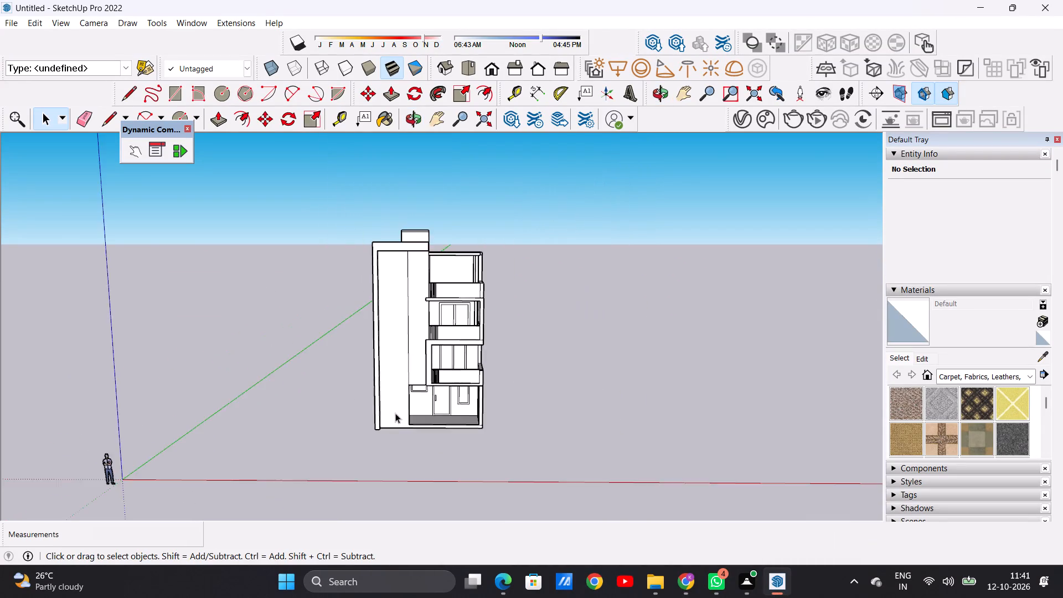
scroll(389, 415, "up", 6)
middle_click_drag(391, 400, 411, 439)
scroll(362, 431, "down", 5)
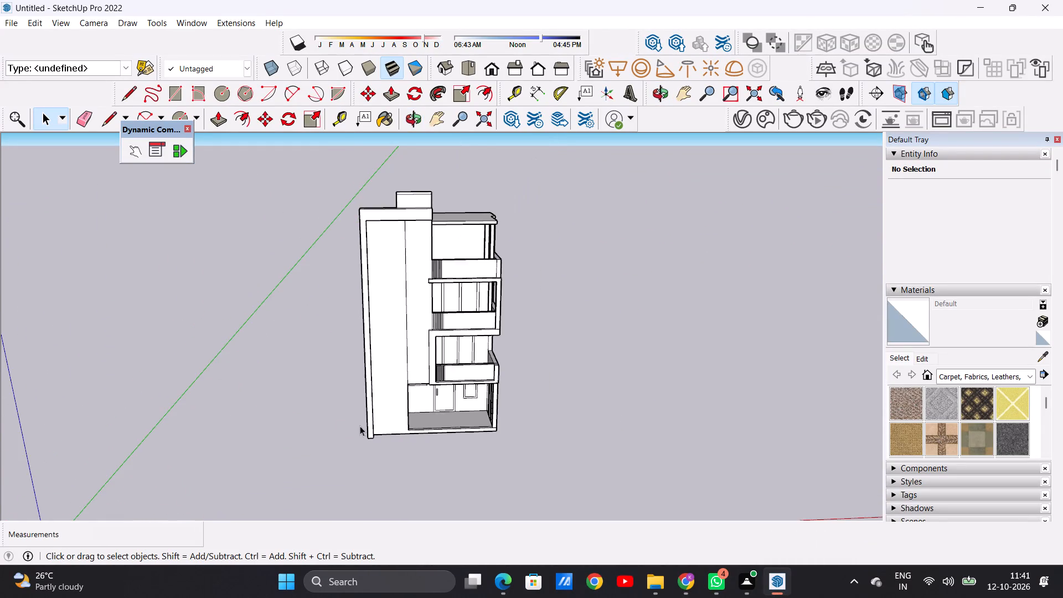
scroll(409, 356, "up", 4)
middle_click_drag(384, 417, 359, 377)
scroll(368, 393, "down", 9)
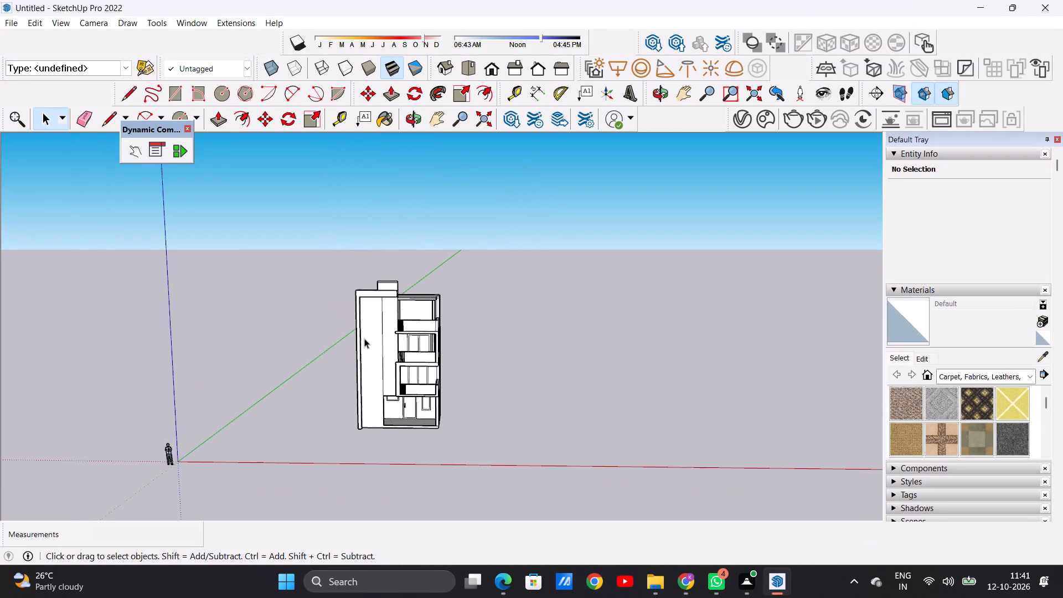
scroll(364, 335, "up", 5)
scroll(364, 338, "down", 1)
In the Front view, draw a tall rectangle about 36' 7" by 4' 4" on the wall strip between the frame's leg and the vertical line.
left_click(494, 68)
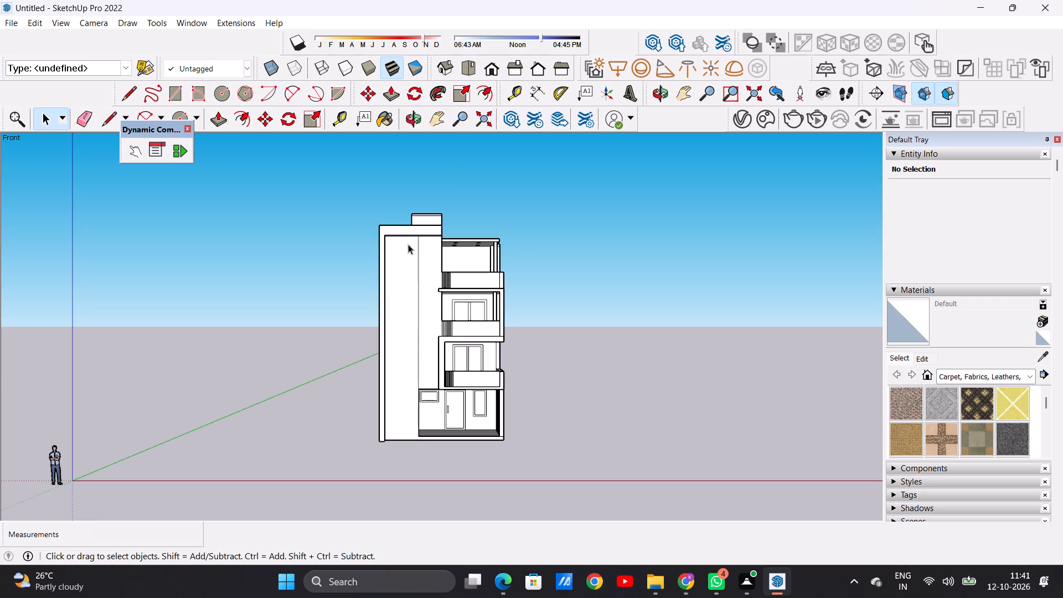
scroll(414, 251, "up", 3)
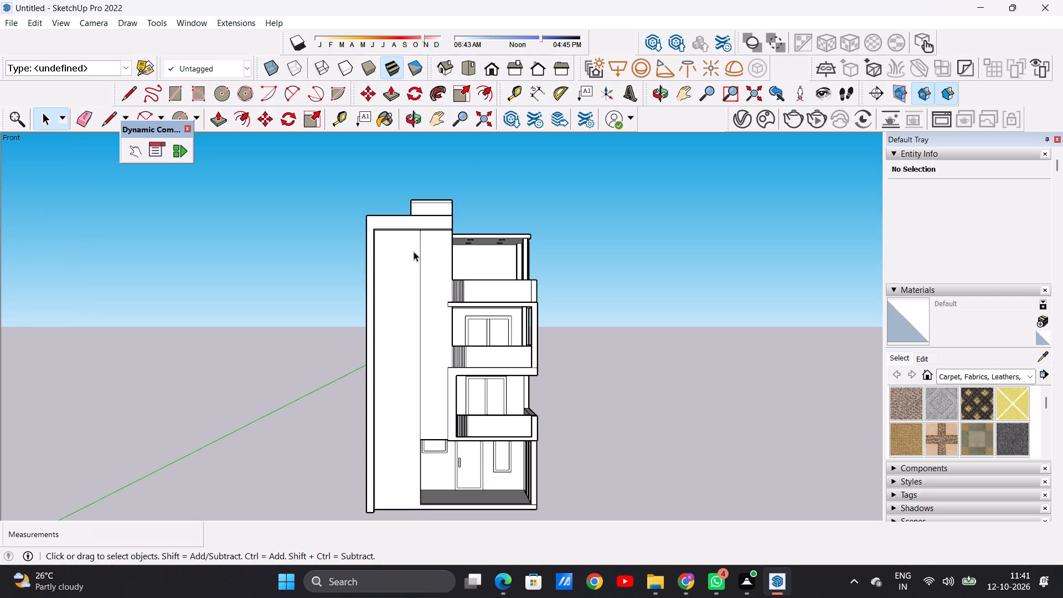
key("r")
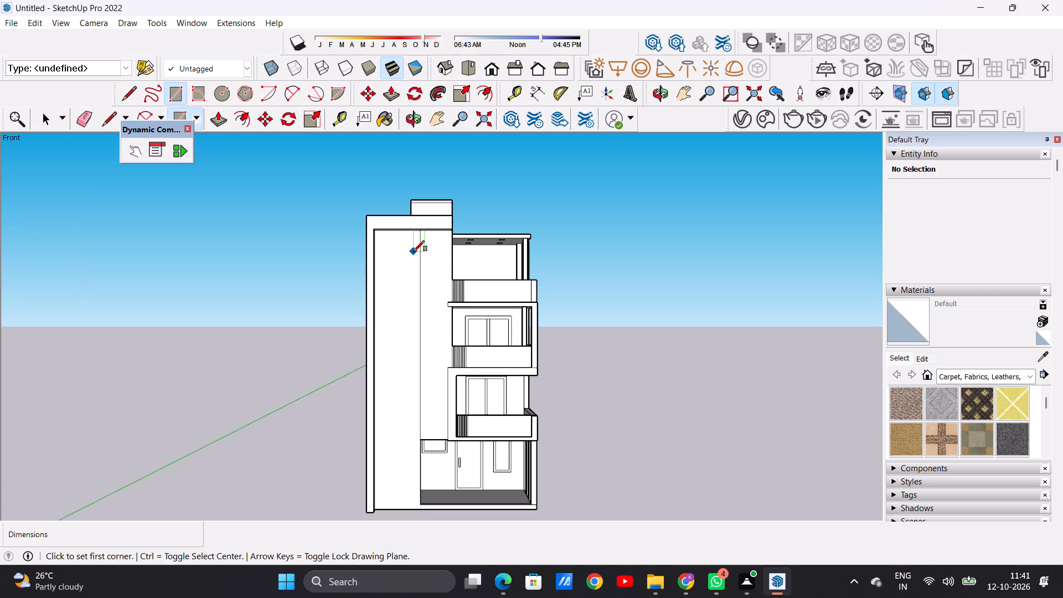
scroll(391, 290, "up", 2)
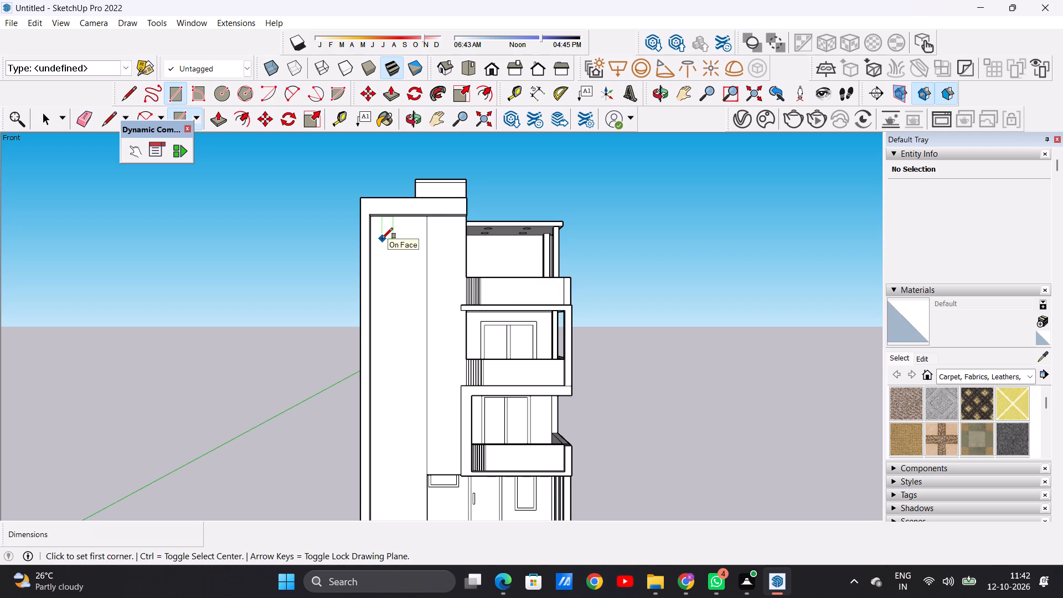
left_click(382, 241)
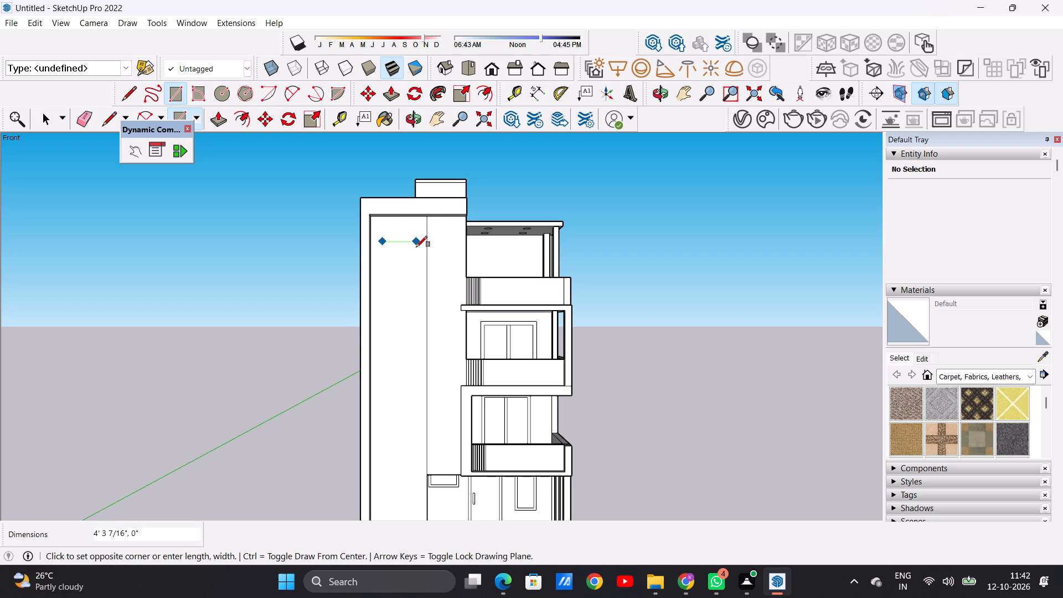
scroll(410, 294, "down", 6)
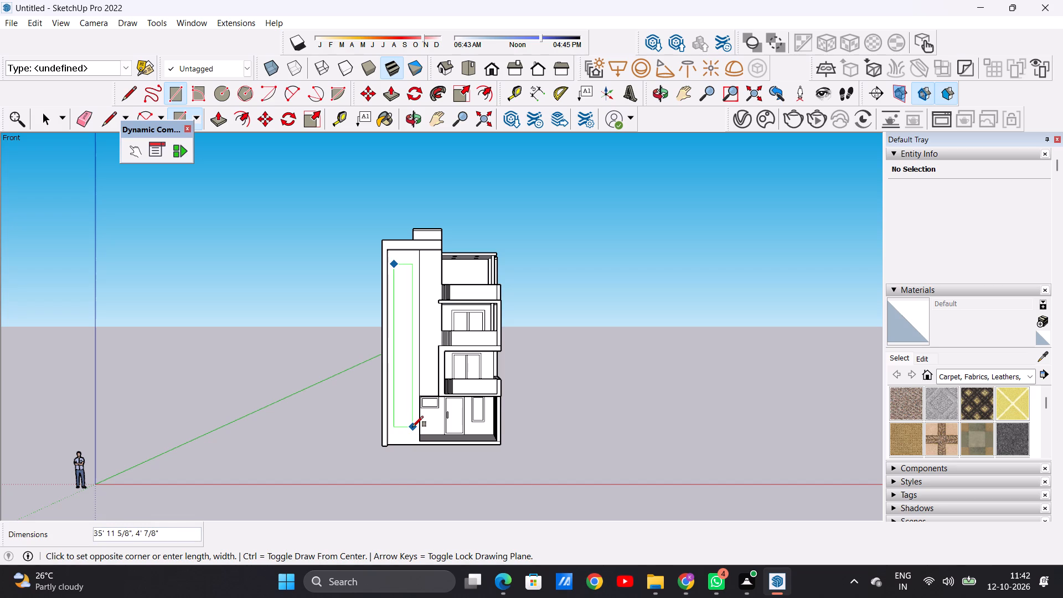
left_click(414, 430)
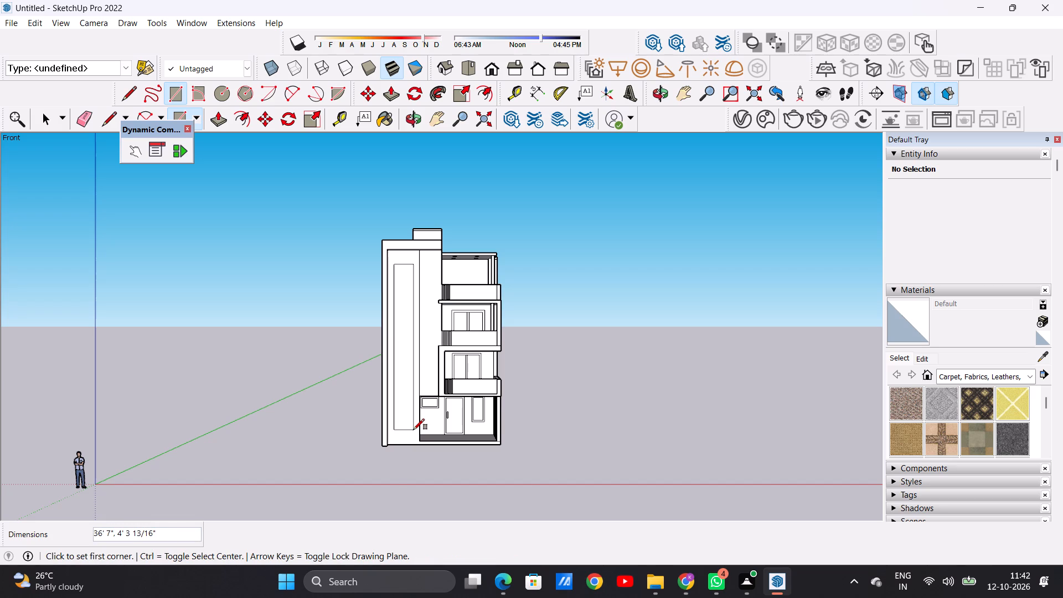
key("space")
Examine the tall rectangle on the front wall and its spacing within the frame, at close and far range and obliquely.
scroll(389, 414, "down", 5)
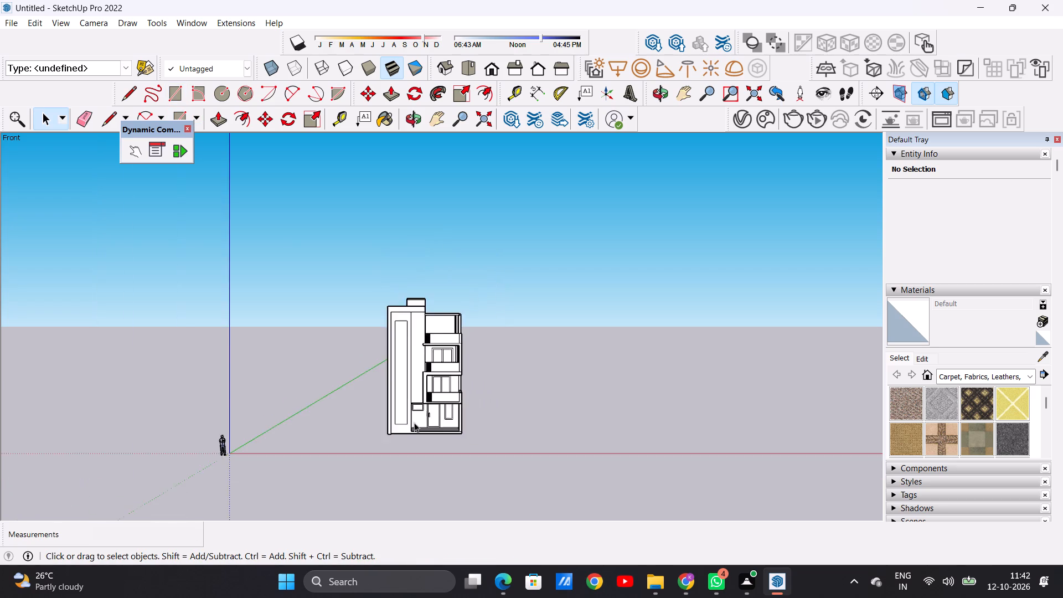
scroll(414, 427, "up", 11)
scroll(363, 450, "down", 6)
scroll(371, 315, "up", 4)
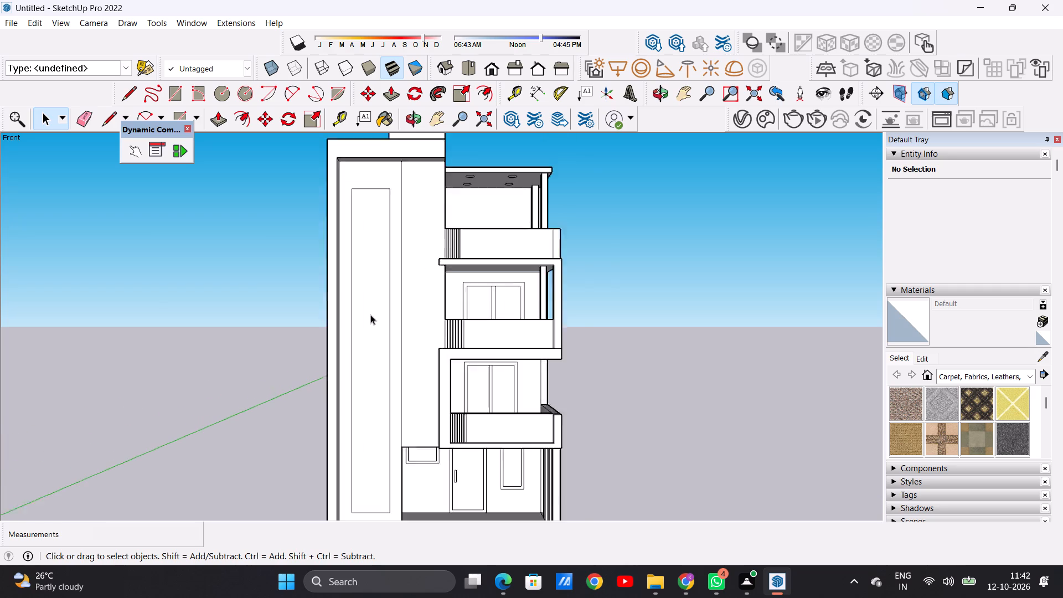
scroll(370, 315, "up", 3)
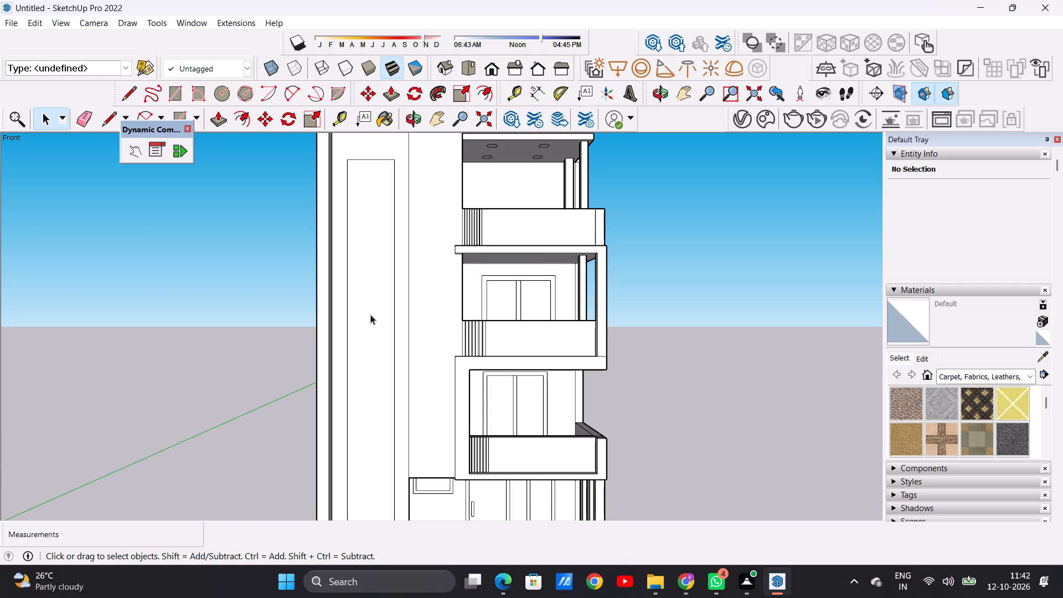
key("l")
scroll(374, 313, "down", 4)
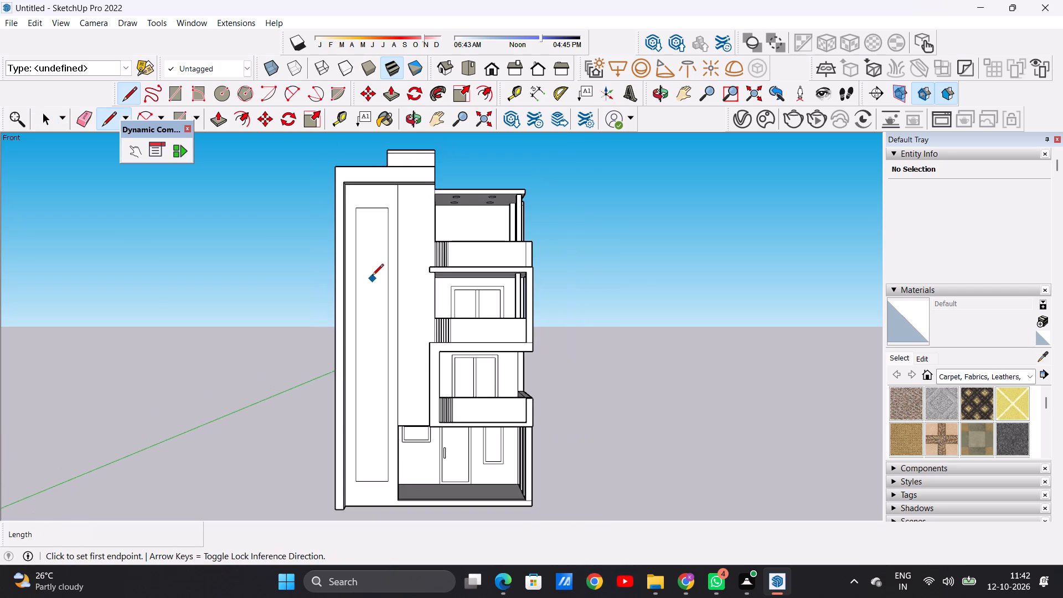
scroll(372, 275, "up", 5)
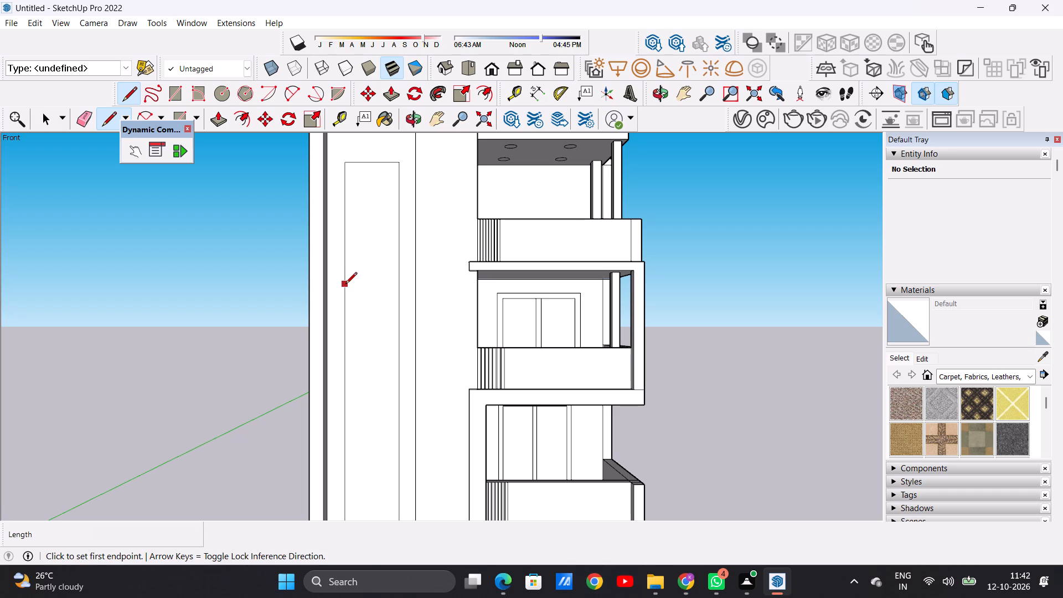
key("space")
scroll(355, 255, "down", 5)
middle_click_drag(384, 259, 340, 273)
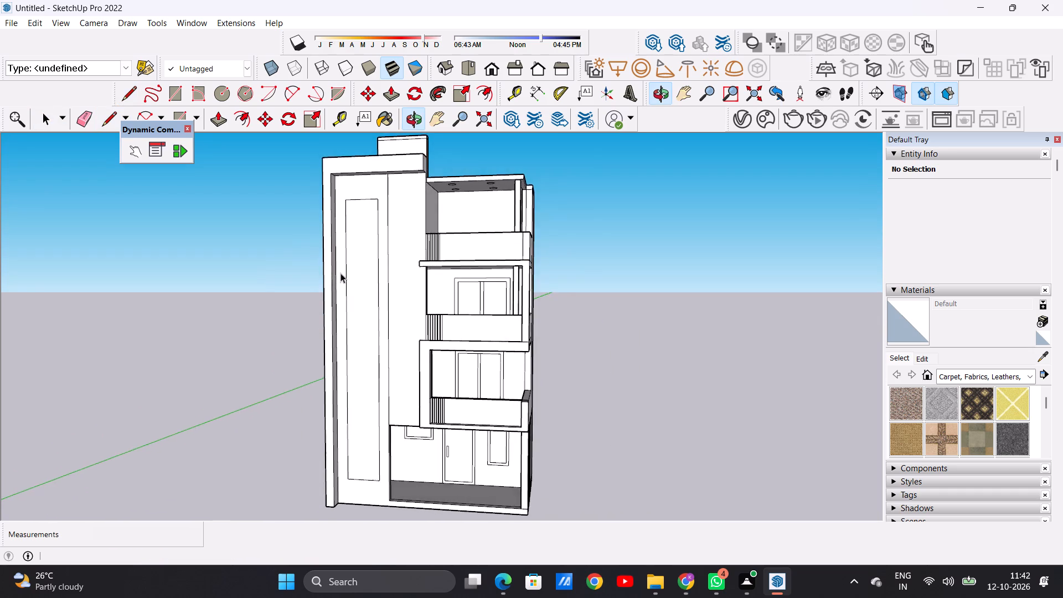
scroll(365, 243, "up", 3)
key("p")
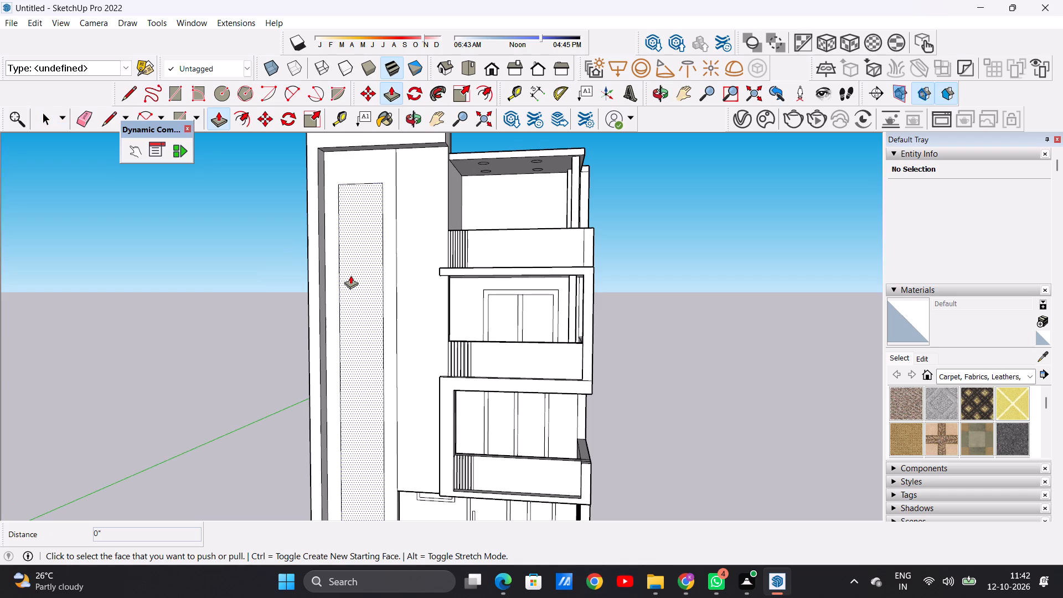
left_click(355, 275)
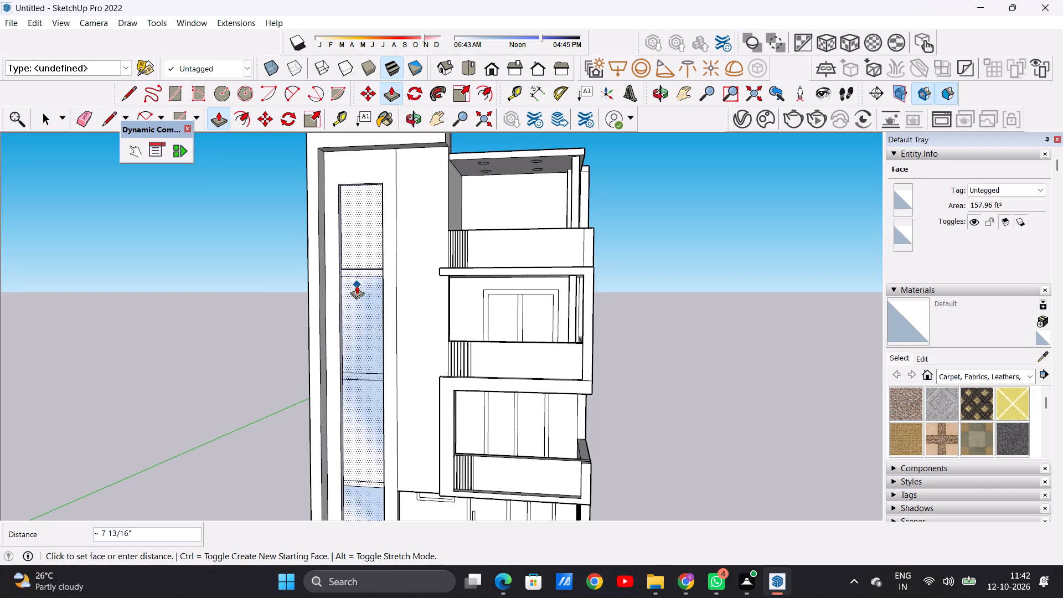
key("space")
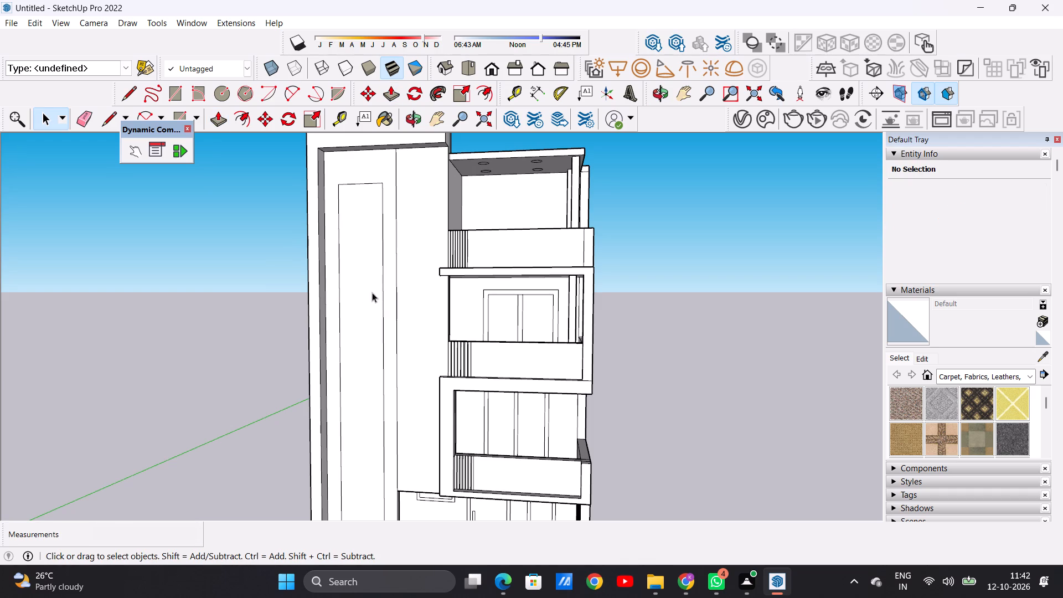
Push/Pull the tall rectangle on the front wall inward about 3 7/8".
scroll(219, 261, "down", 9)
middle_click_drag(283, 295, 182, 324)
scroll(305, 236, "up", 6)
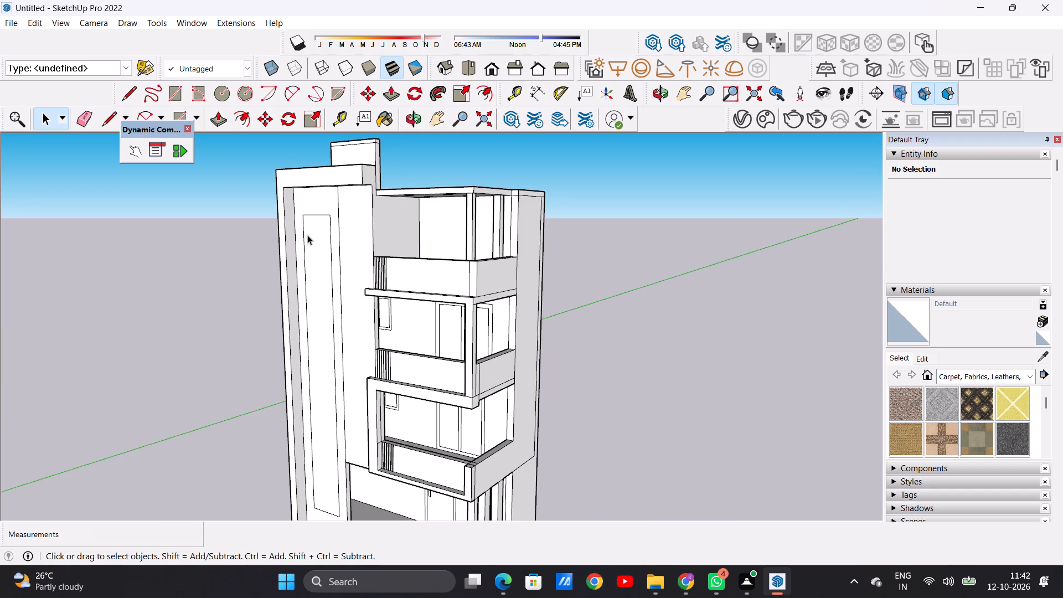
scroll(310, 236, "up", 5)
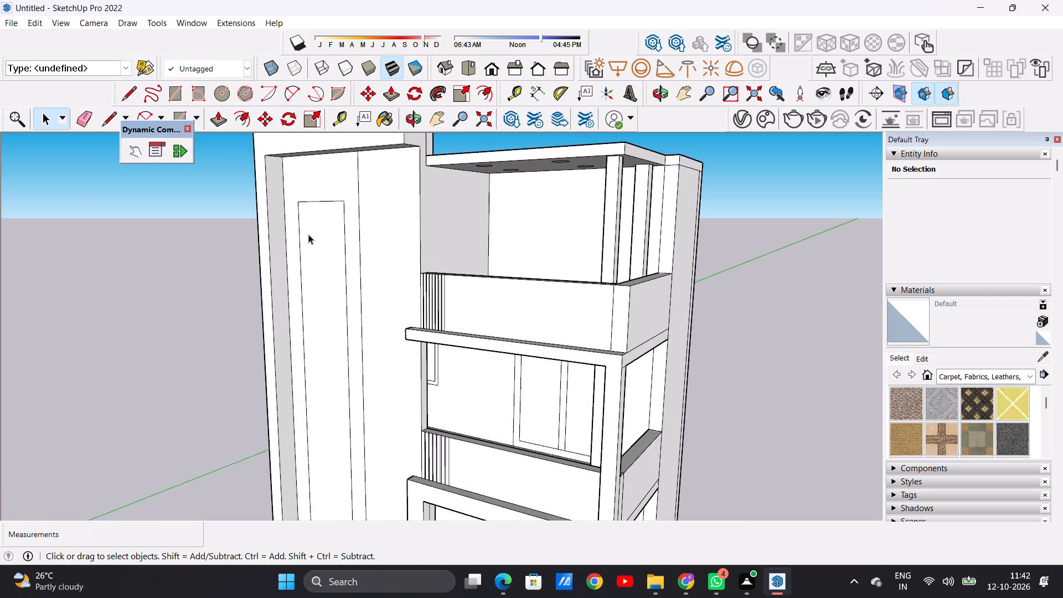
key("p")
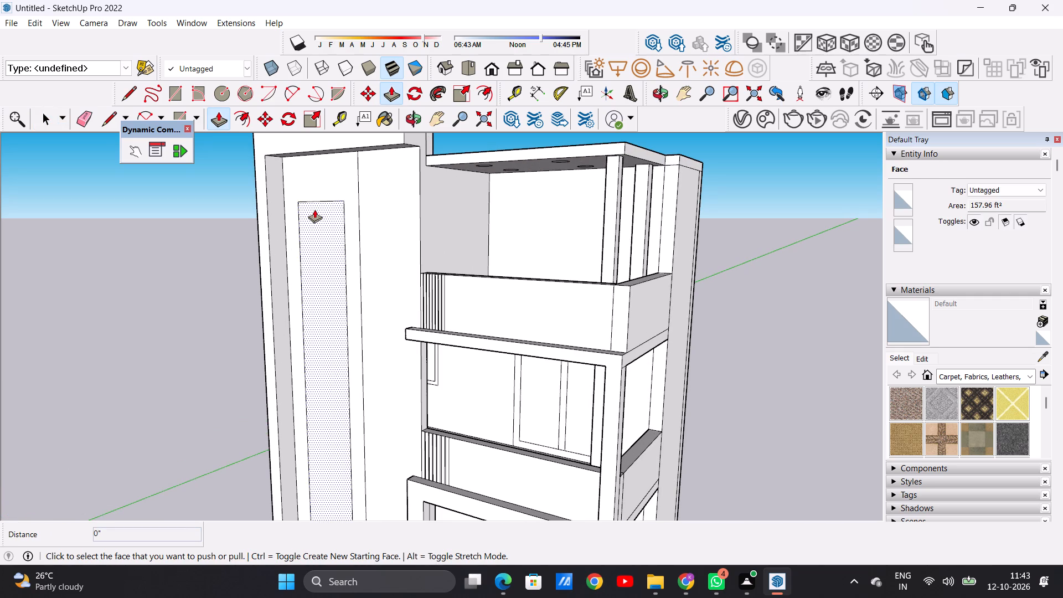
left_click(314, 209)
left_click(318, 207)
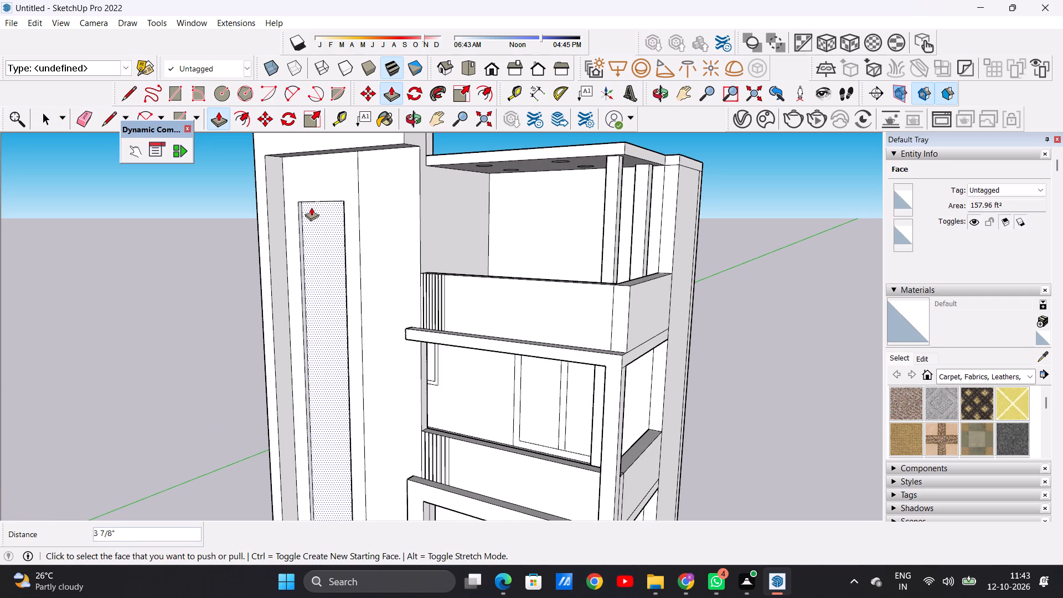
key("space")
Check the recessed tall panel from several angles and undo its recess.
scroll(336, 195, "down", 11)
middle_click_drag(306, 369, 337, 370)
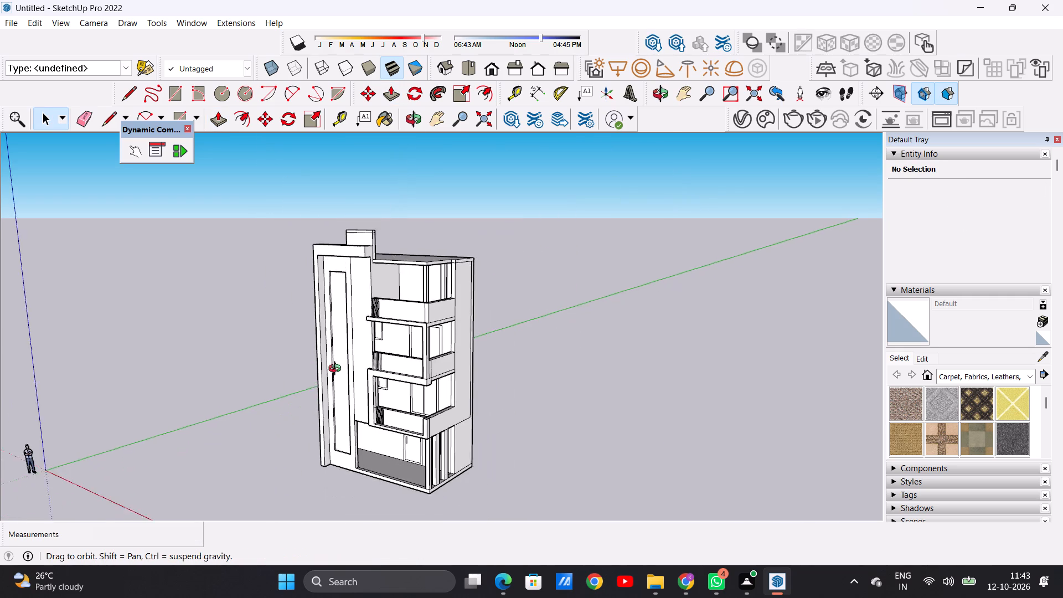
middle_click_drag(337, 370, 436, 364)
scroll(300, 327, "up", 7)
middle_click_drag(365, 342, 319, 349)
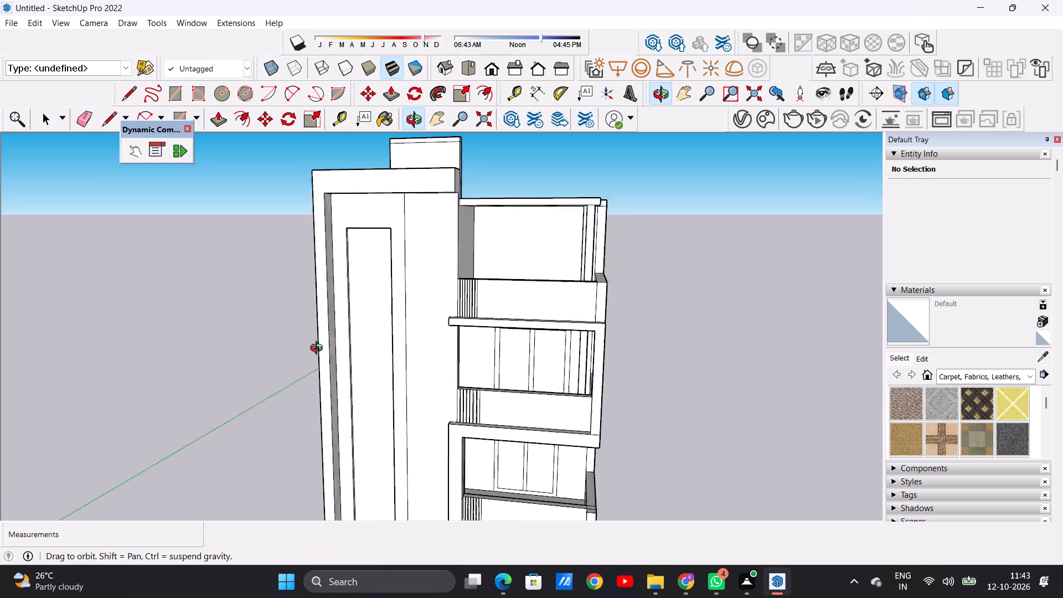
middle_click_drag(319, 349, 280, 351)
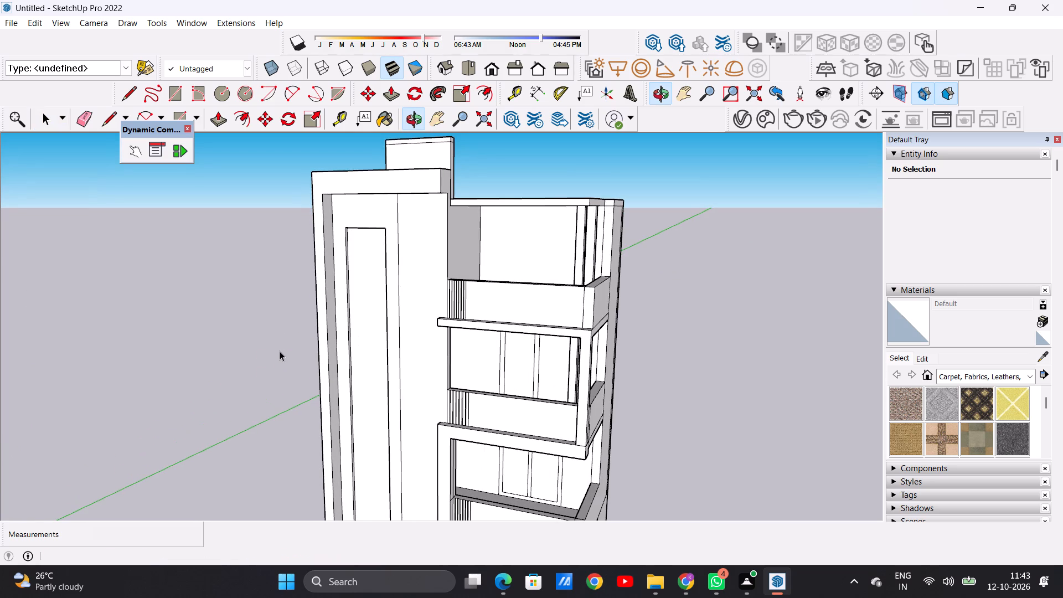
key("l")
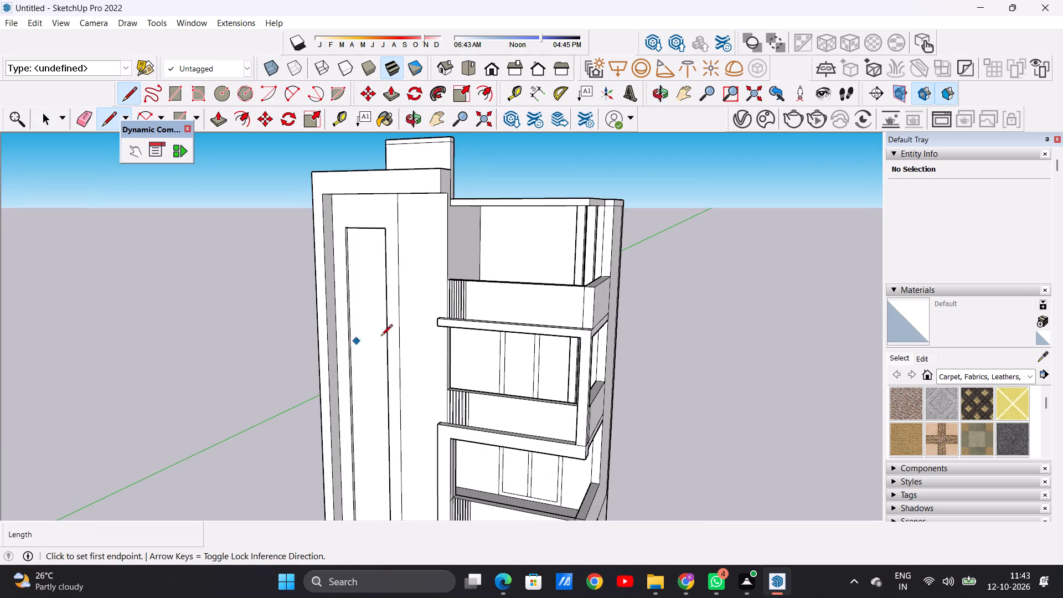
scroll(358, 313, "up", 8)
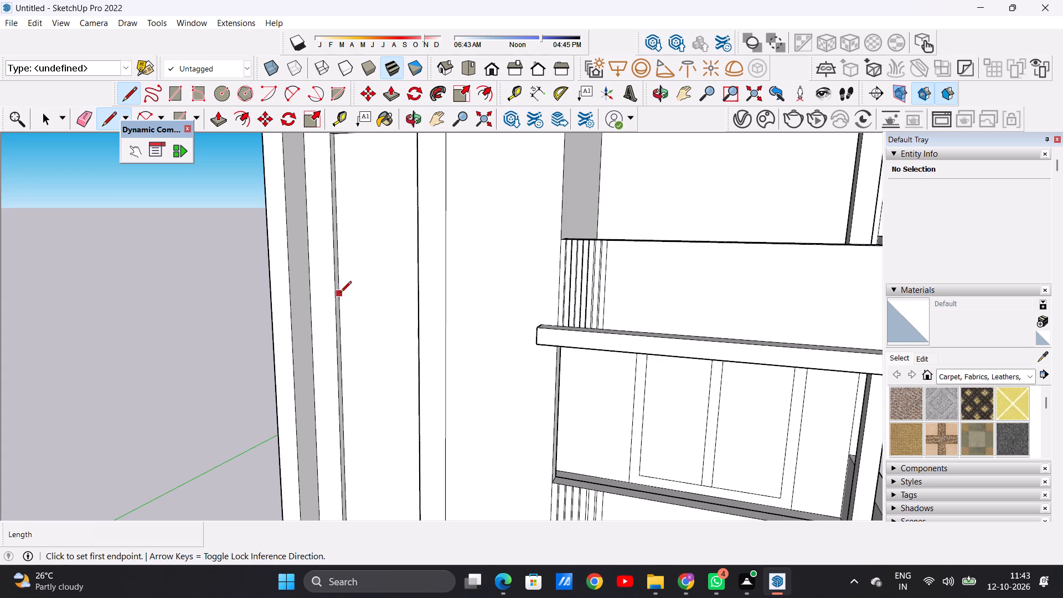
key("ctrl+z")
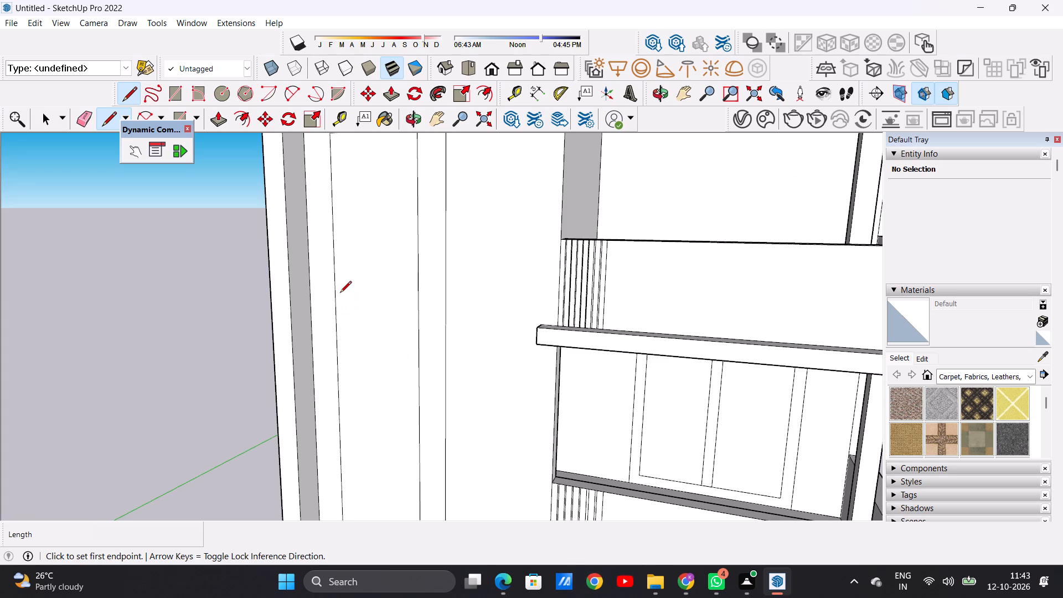
Push/Pull the tall rectangle's face a few inches inward to recess it into the front wall.
scroll(352, 296, "down", 10)
scroll(352, 304, "up", 7)
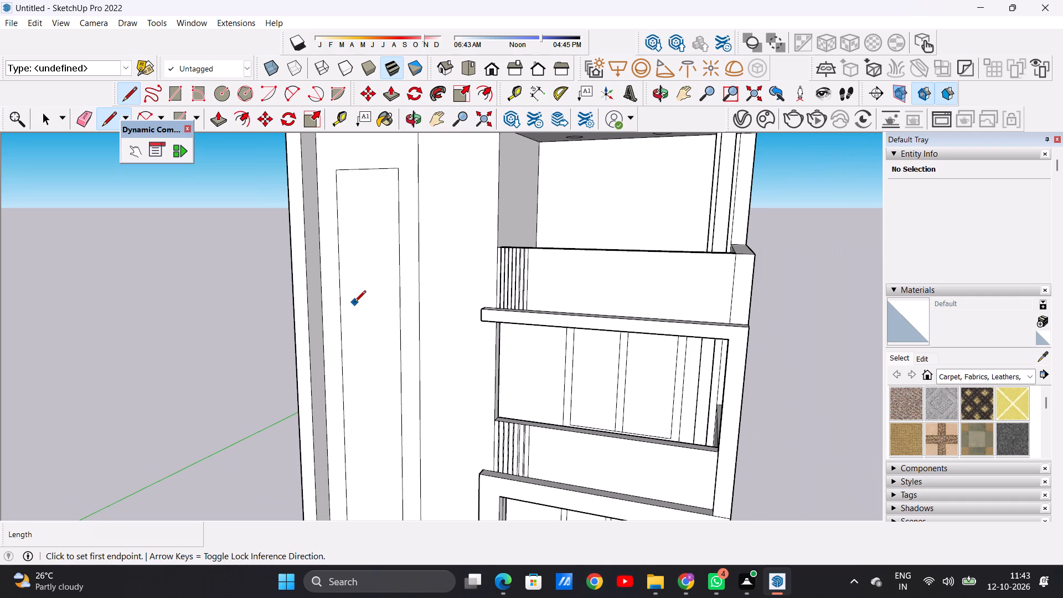
key("space")
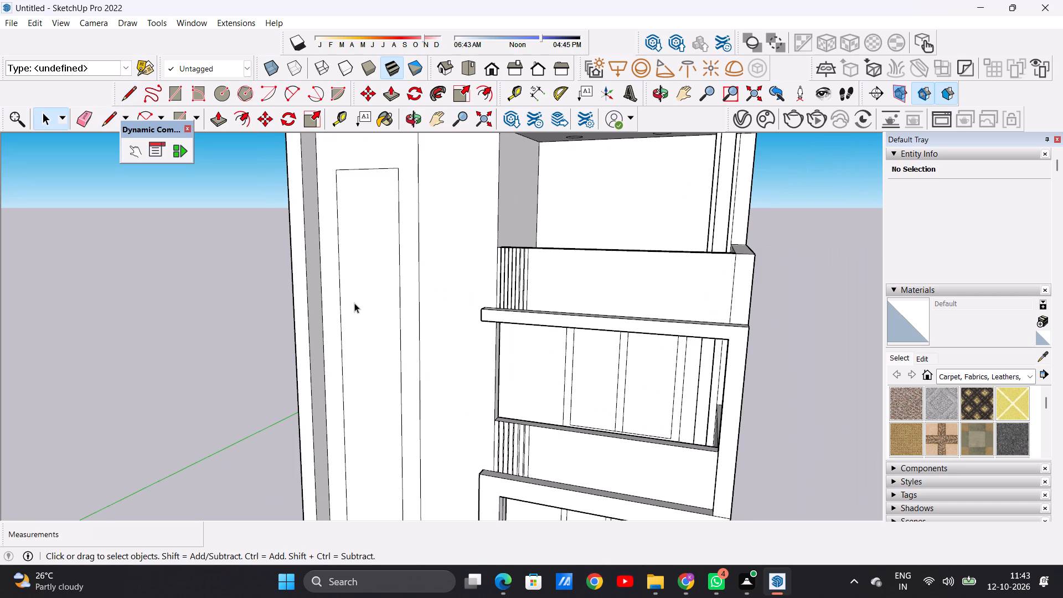
type("P")
left_click(367, 254)
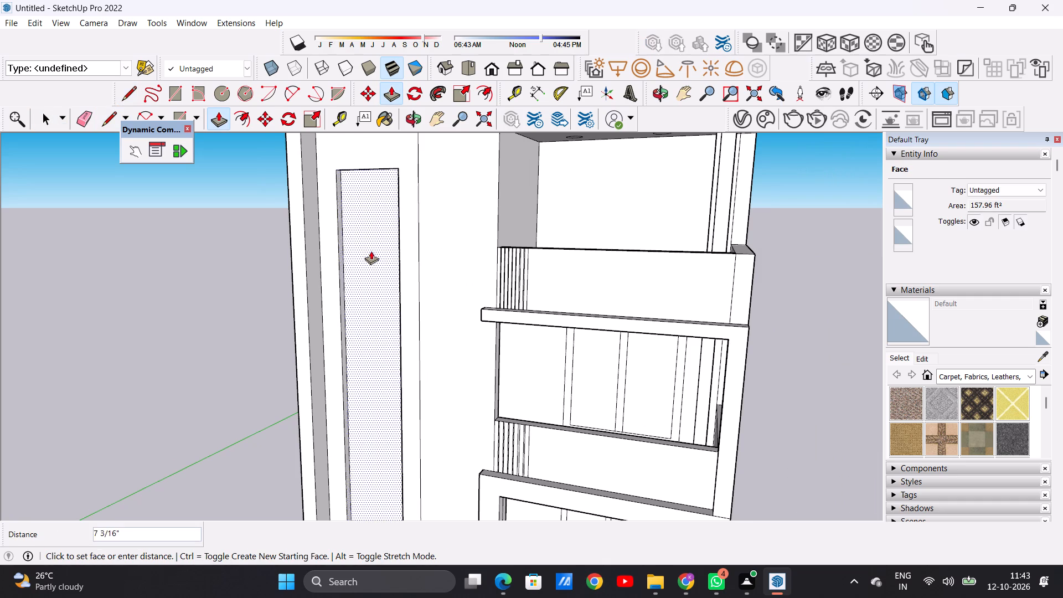
left_click(369, 252)
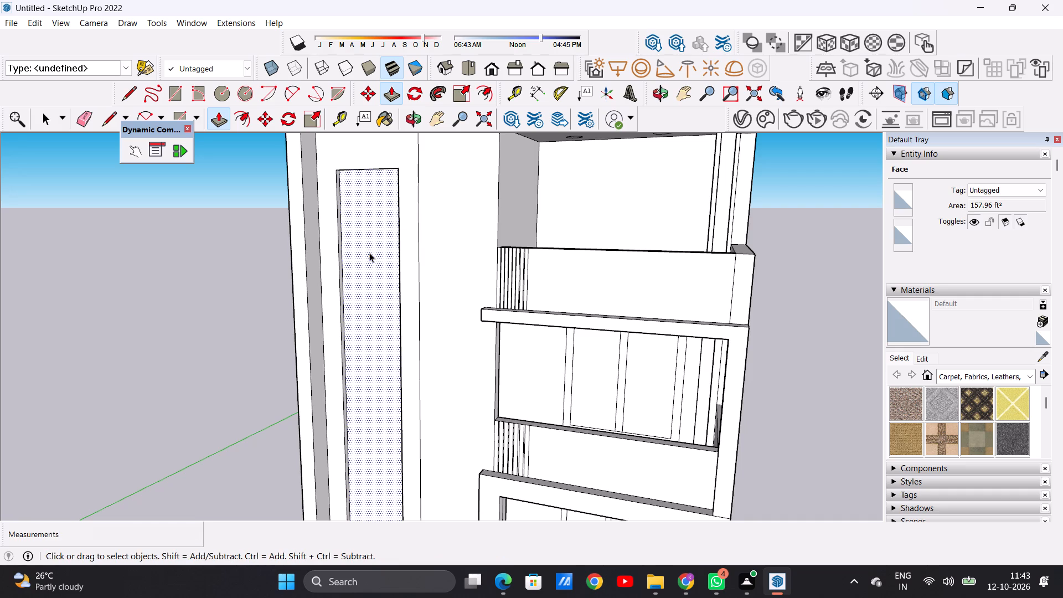
key("space")
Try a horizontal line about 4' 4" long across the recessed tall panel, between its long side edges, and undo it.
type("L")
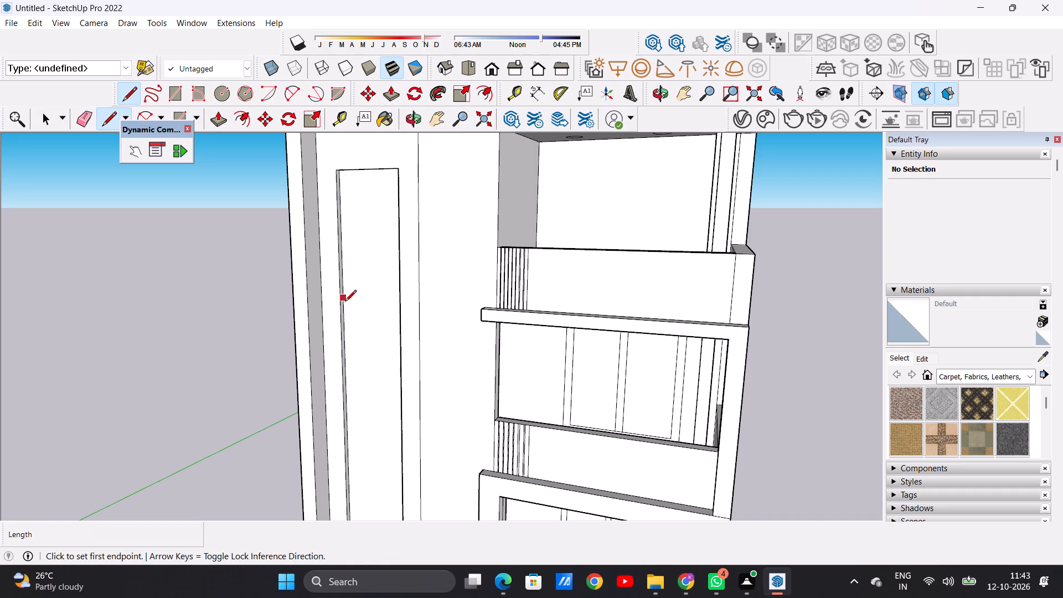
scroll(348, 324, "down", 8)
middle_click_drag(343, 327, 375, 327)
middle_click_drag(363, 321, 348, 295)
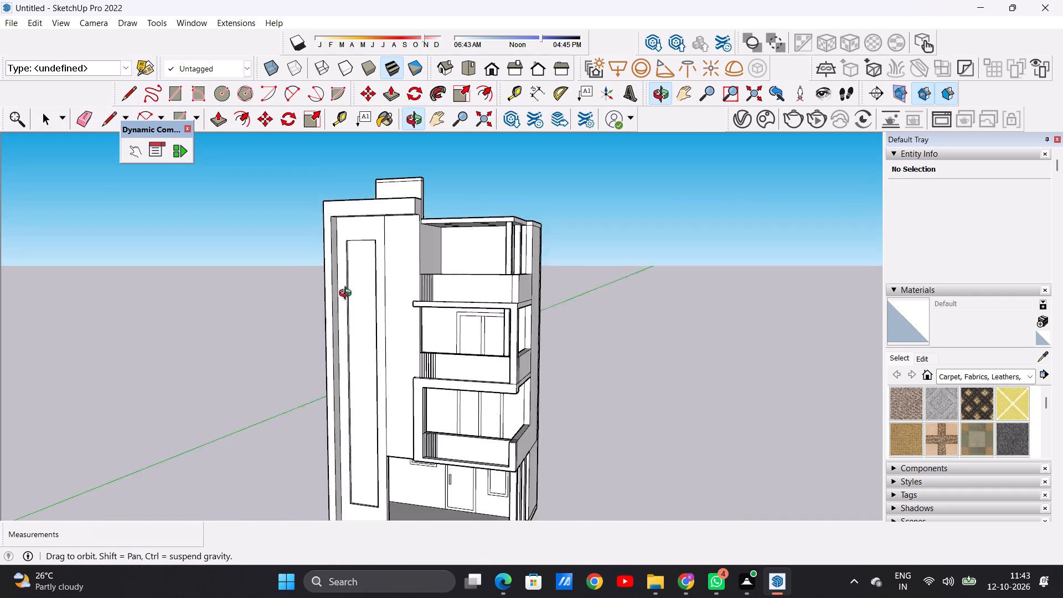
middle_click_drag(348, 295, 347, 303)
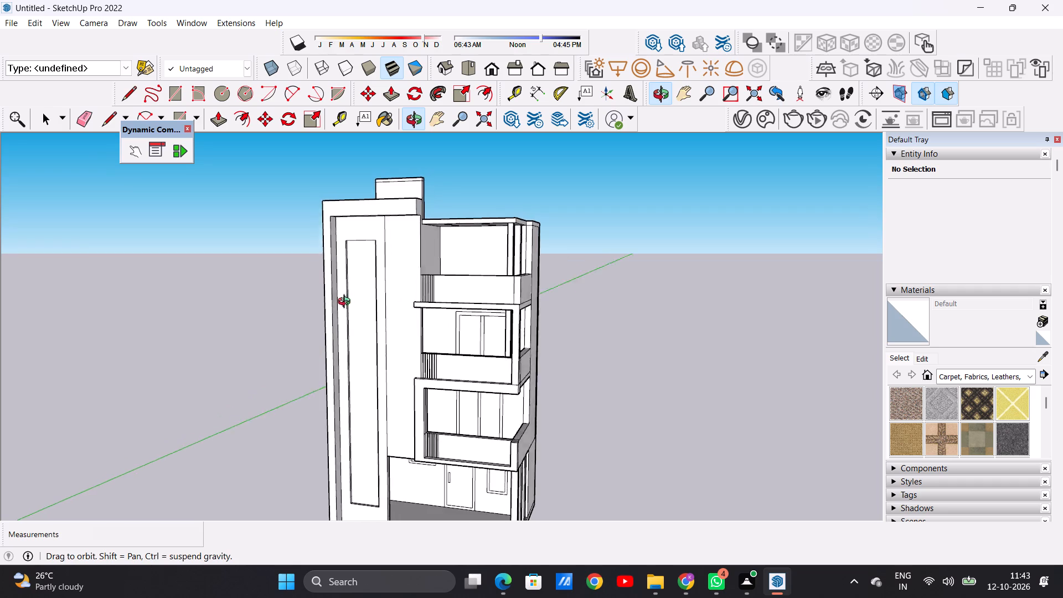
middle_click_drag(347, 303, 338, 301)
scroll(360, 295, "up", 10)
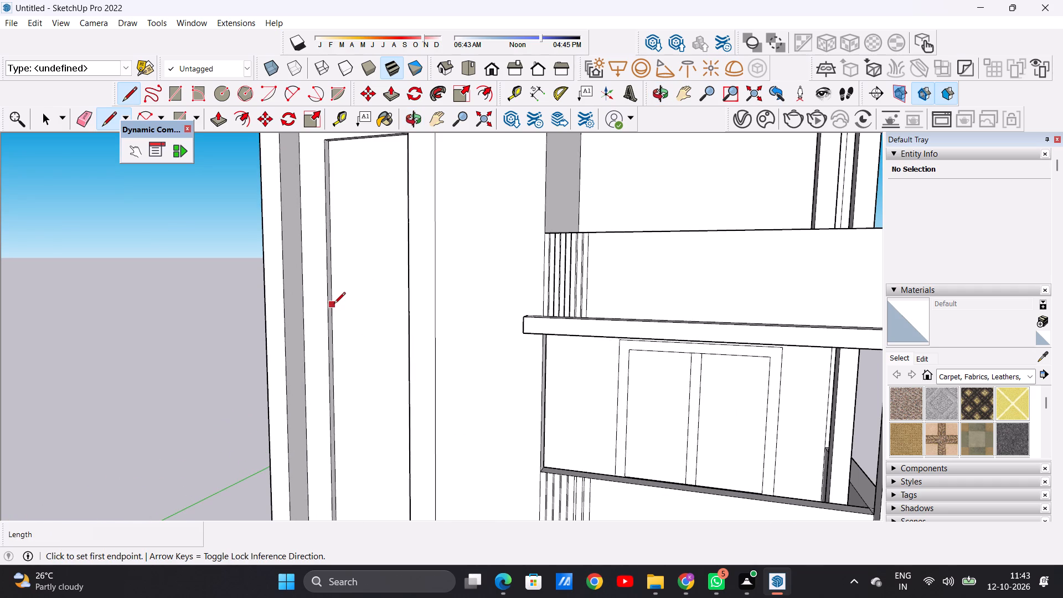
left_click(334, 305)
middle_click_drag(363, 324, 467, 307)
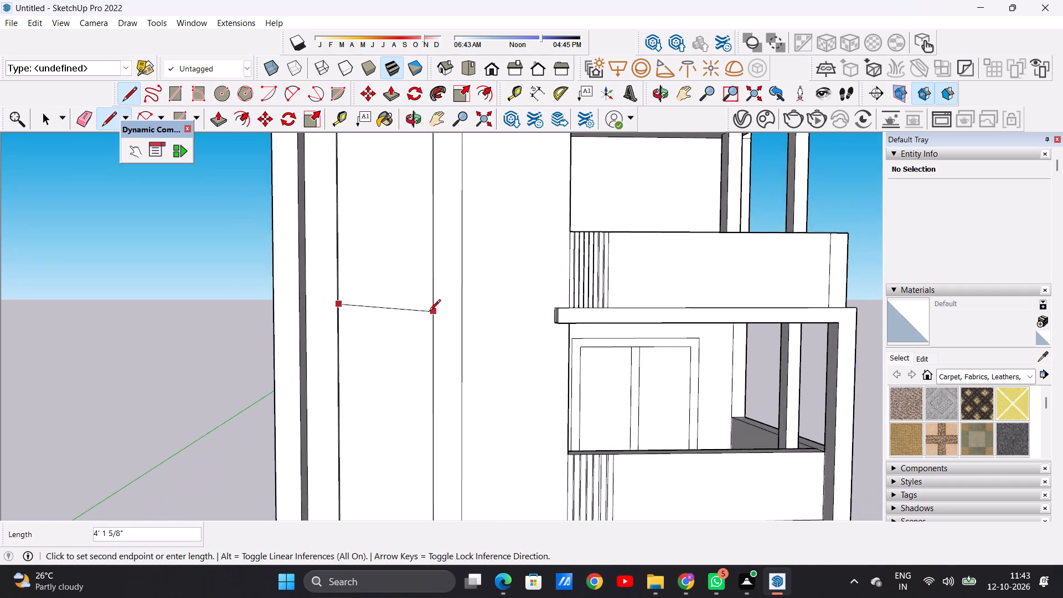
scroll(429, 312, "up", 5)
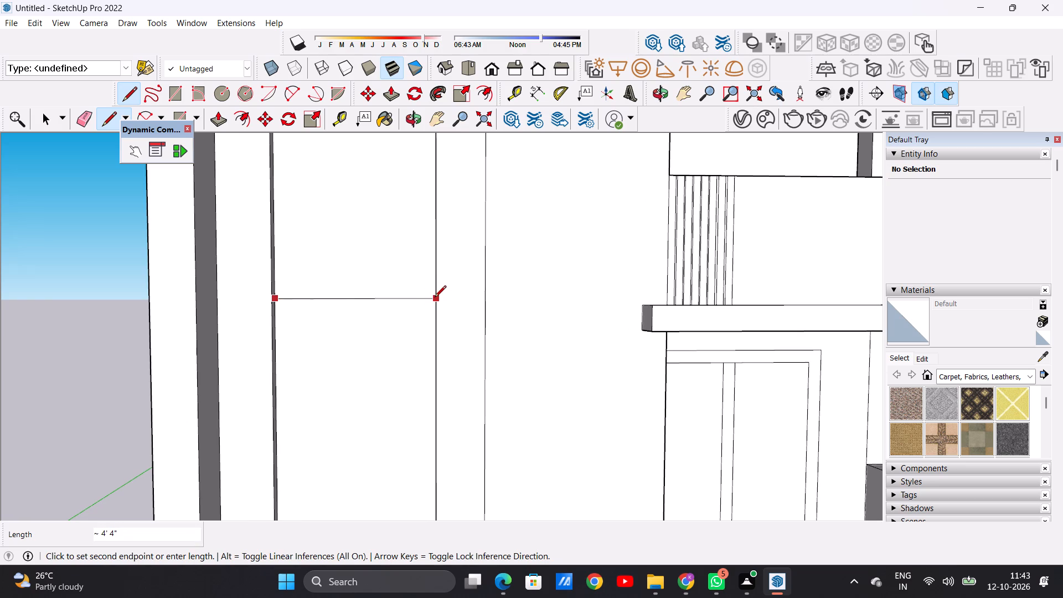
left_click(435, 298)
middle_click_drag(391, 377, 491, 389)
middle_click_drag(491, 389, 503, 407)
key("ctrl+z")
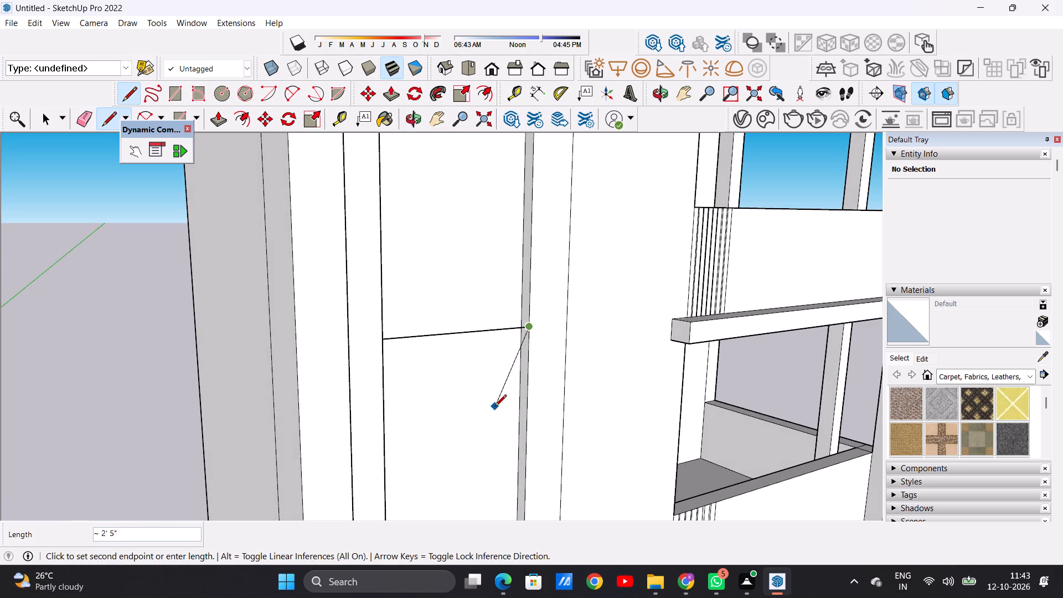
Draw a horizontal line about 4' 3 13/16" long across the recessed panel's back face, in its upper part, from side to side.
middle_click_drag(471, 364, 354, 376)
scroll(278, 342, "up", 6)
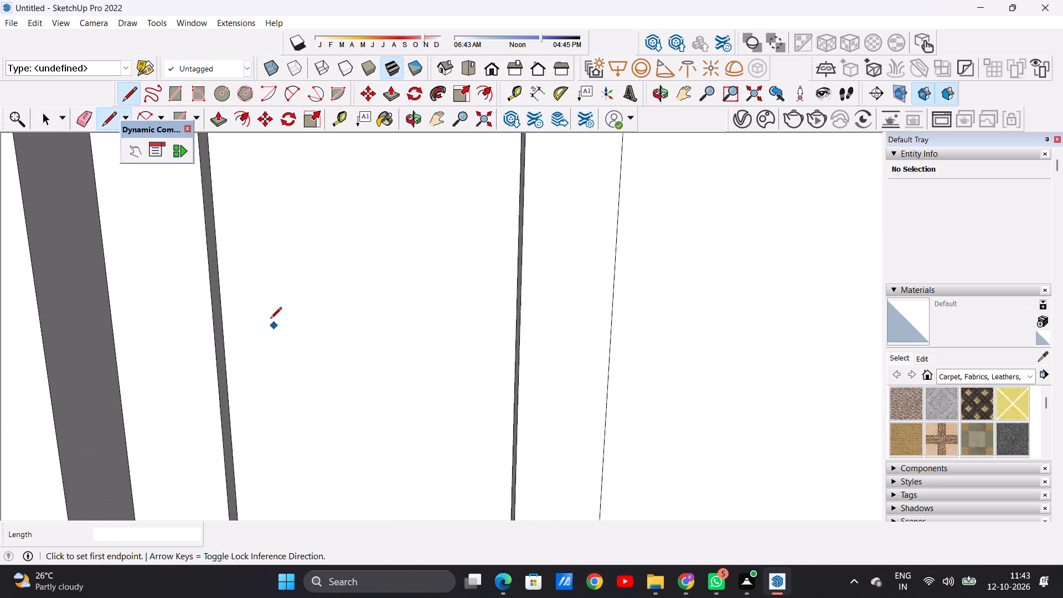
left_click(225, 326)
middle_click_drag(394, 330, 529, 311)
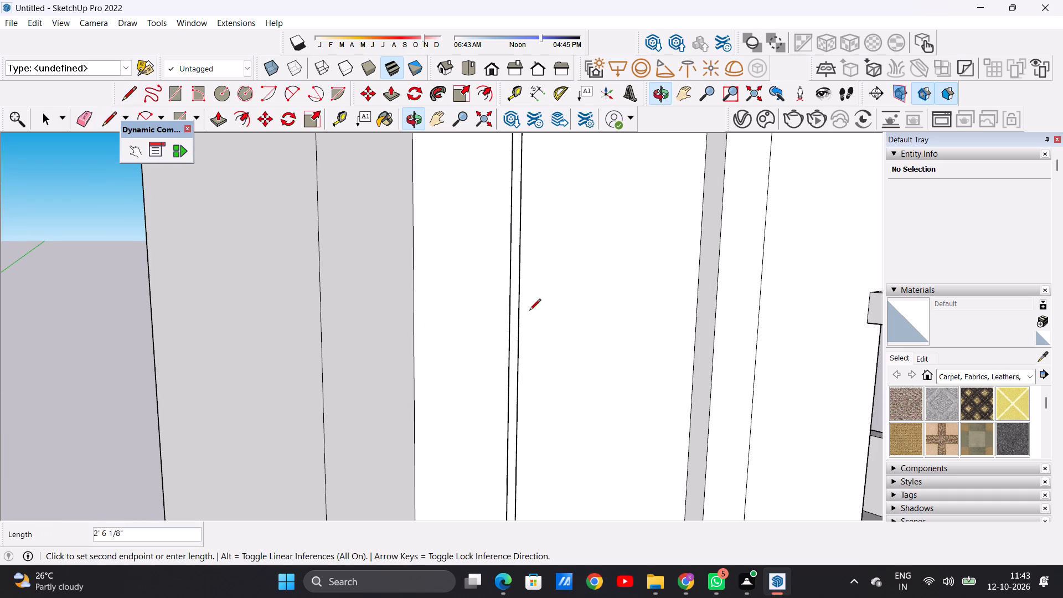
left_click(698, 283)
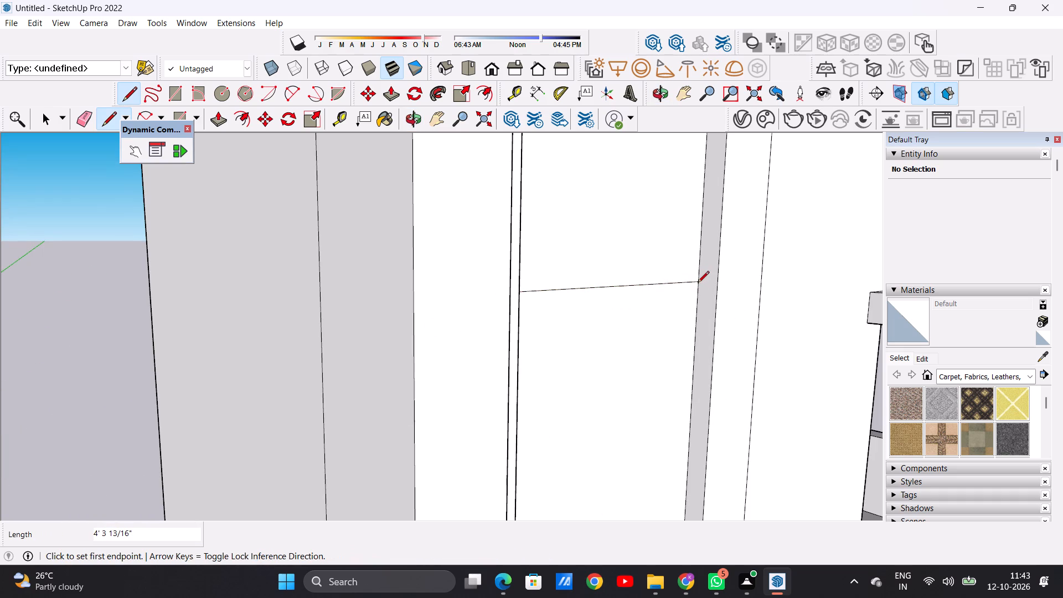
key("space")
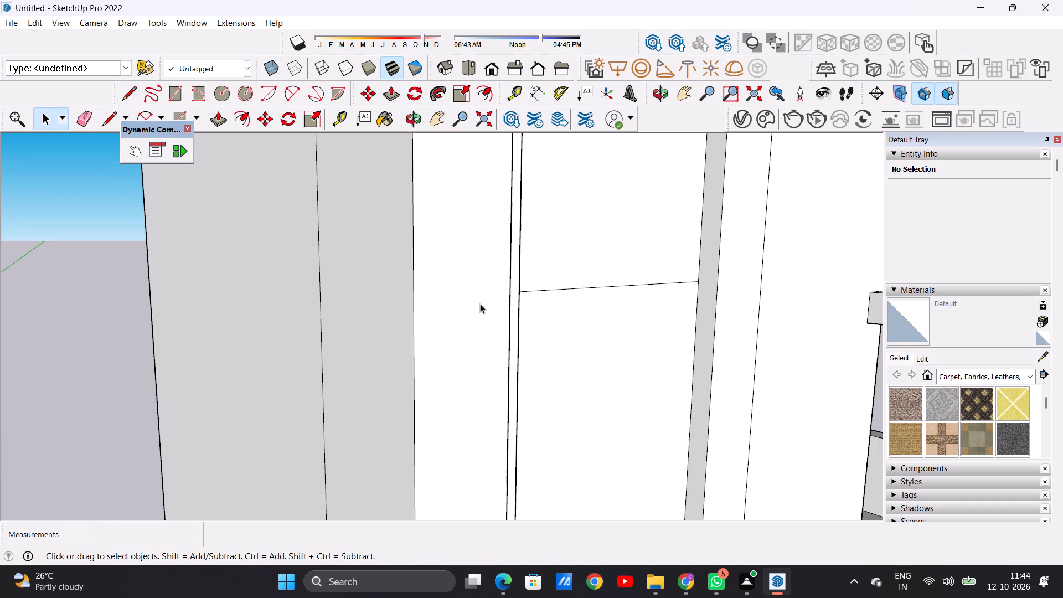
Examine the recessed panel's dividing line and upper section against the whole front elevation, at close and far range.
scroll(477, 299, "down", 17)
scroll(351, 269, "up", 1)
scroll(360, 272, "down", 3)
middle_click_drag(493, 313, 361, 301)
scroll(367, 303, "down", 17)
scroll(395, 366, "up", 11)
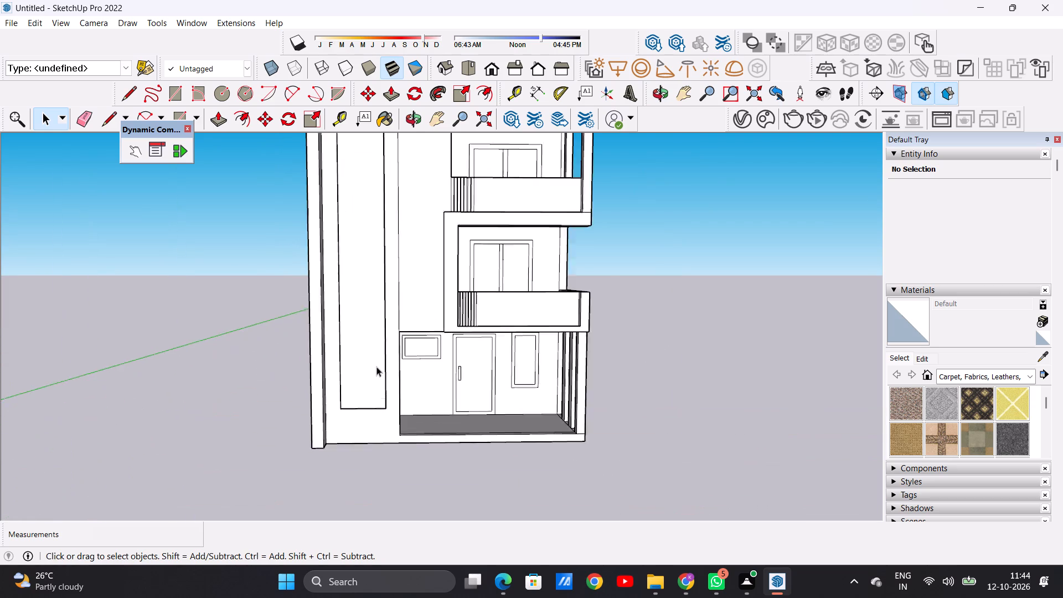
scroll(376, 367, "up", 2)
scroll(363, 370, "down", 7)
scroll(369, 203, "up", 12)
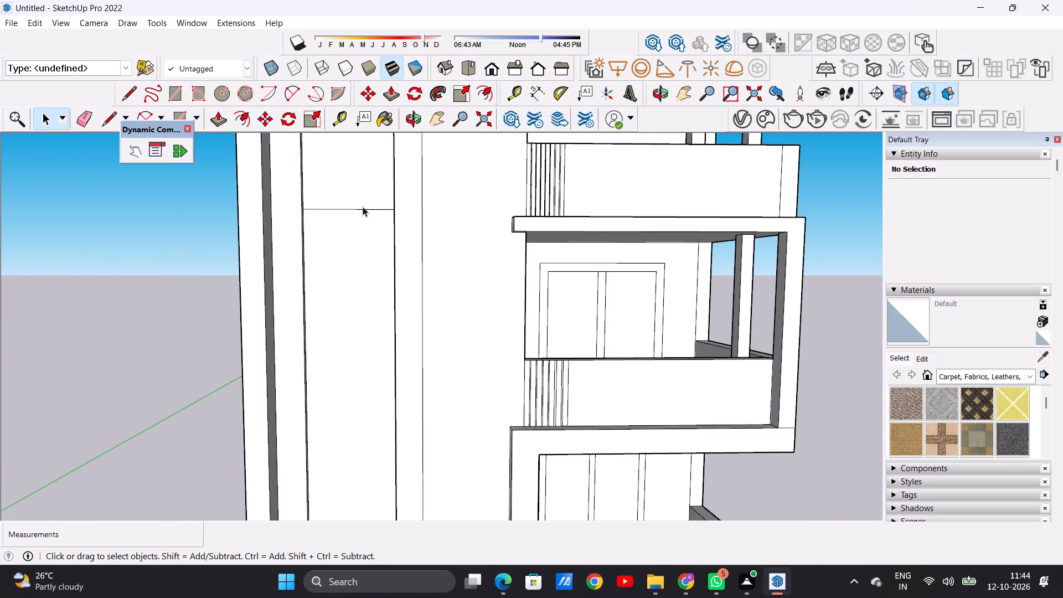
double_click(363, 207)
scroll(359, 281, "down", 5)
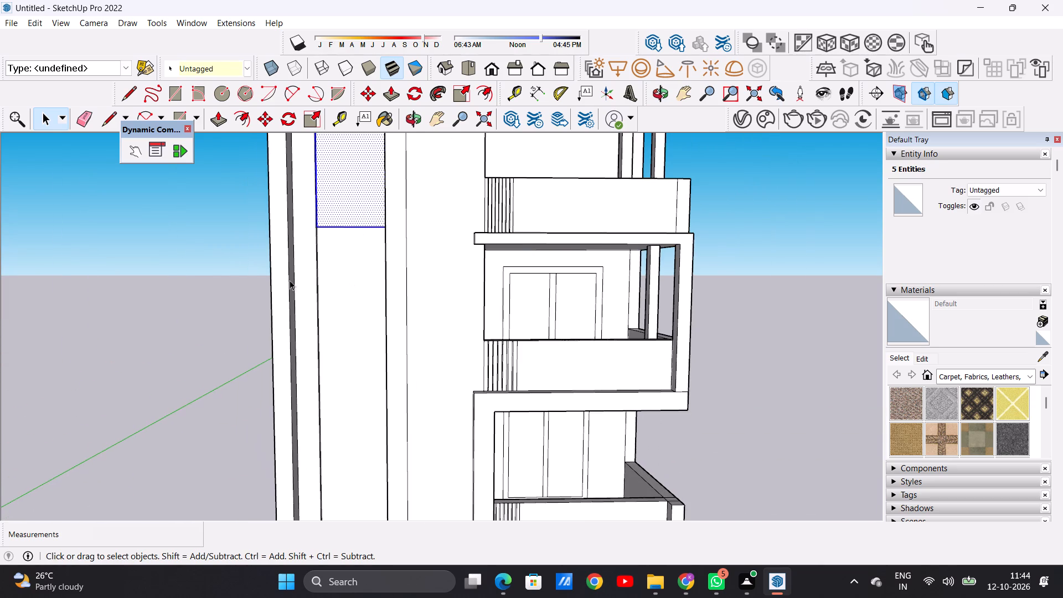
left_click(211, 266)
scroll(364, 235, "up", 10)
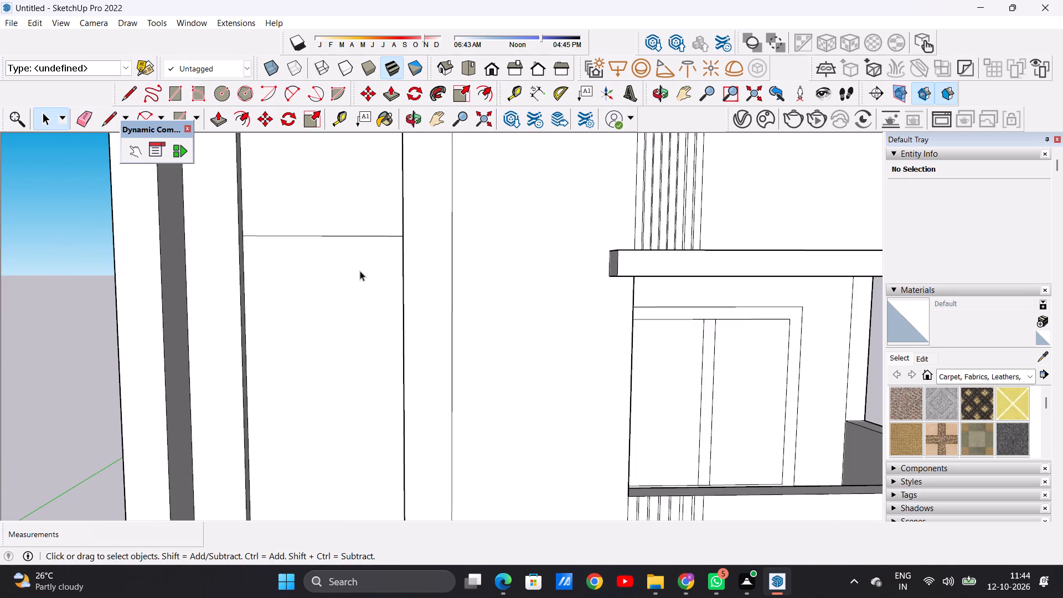
scroll(360, 271, "down", 14)
scroll(364, 263, "up", 1)
scroll(364, 263, "down", 10)
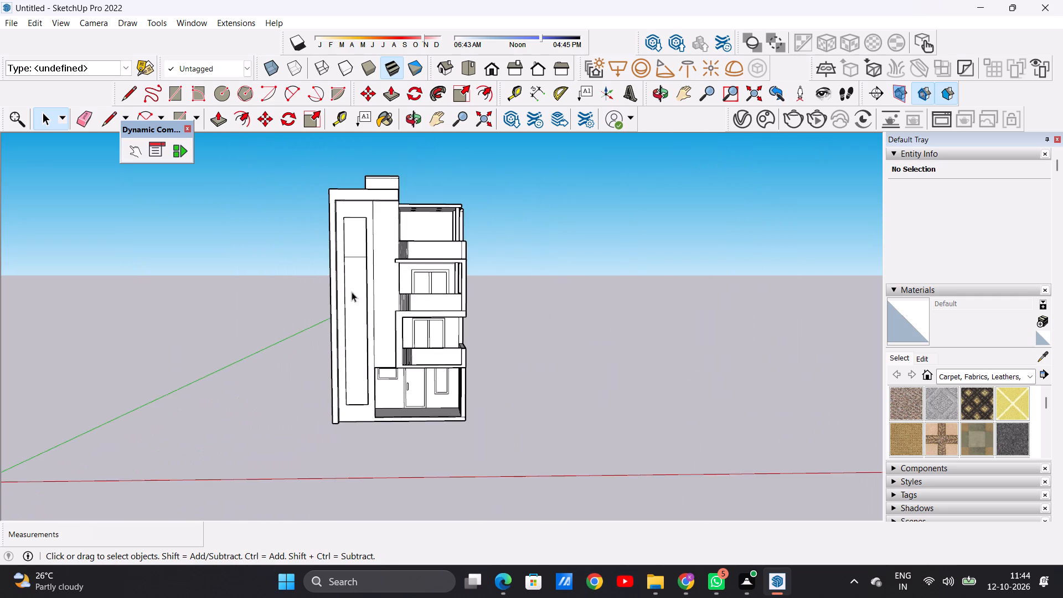
scroll(358, 327, "up", 5)
scroll(358, 327, "down", 1)
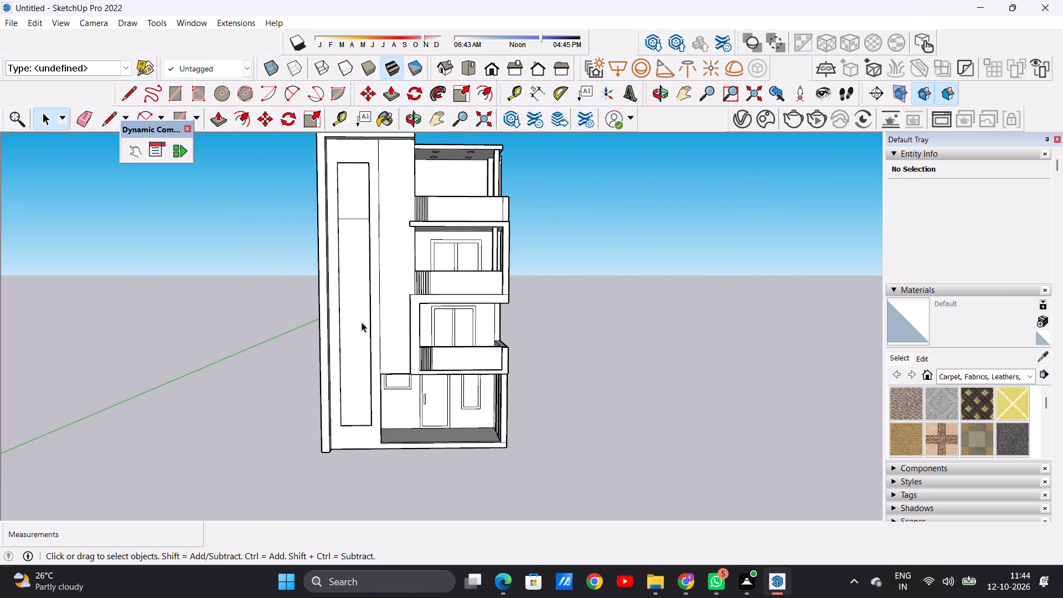
Draw a second horizontal line across the recessed panel's back face, near mid-height below the existing divider, from side edge to side edge.
key("l")
middle_click_drag(353, 295, 329, 297)
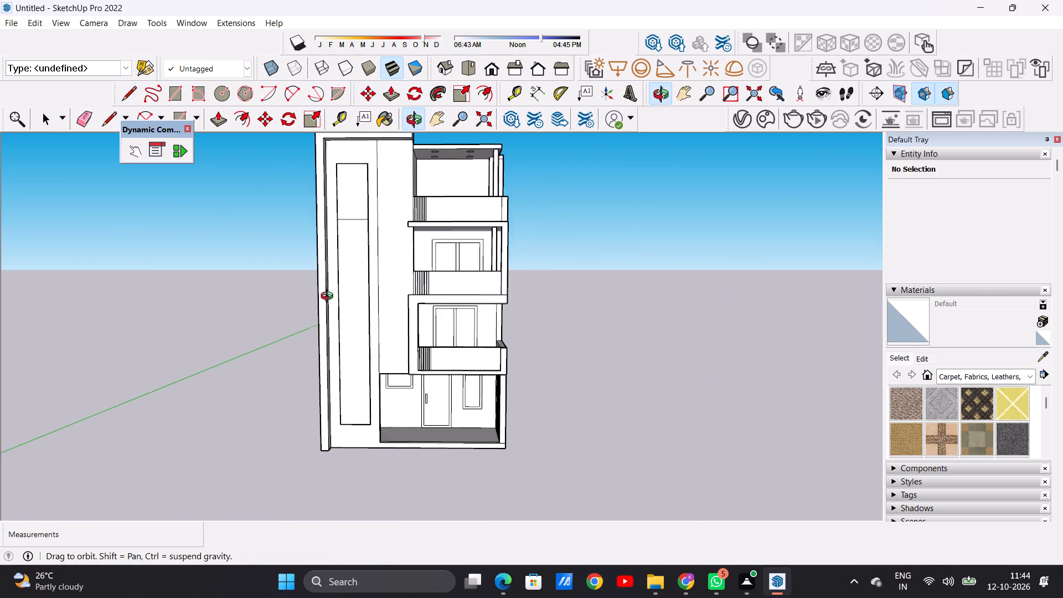
middle_click_drag(329, 297, 282, 306)
scroll(332, 305, "up", 7)
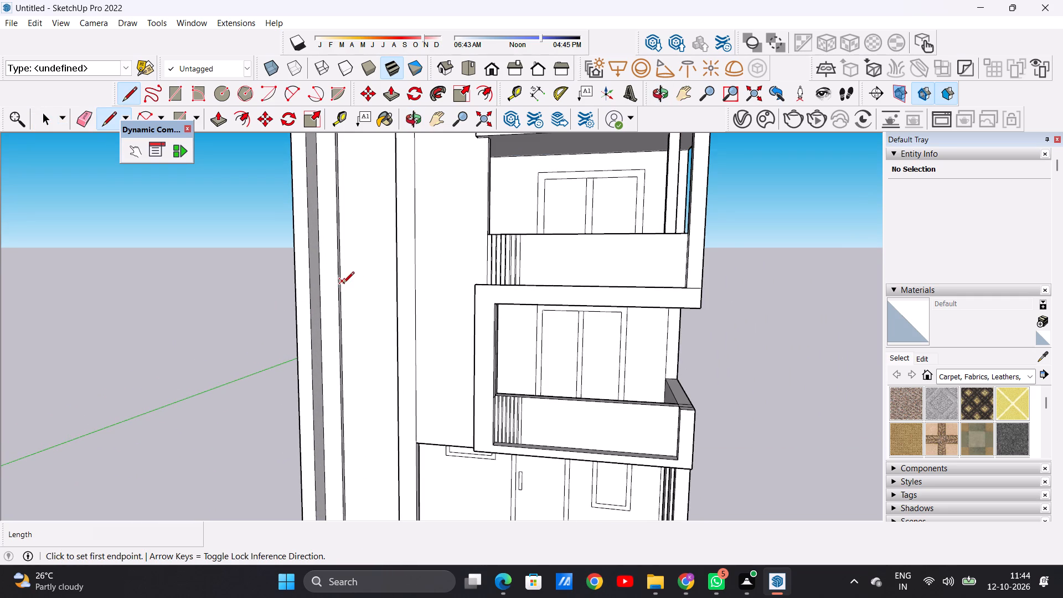
scroll(344, 294, "up", 6)
left_click(338, 264)
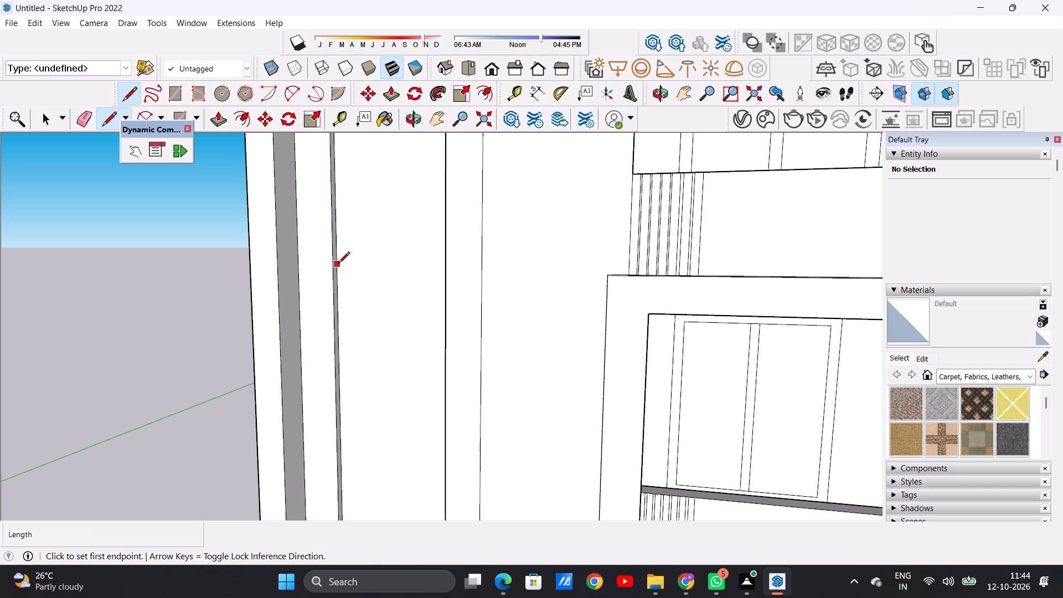
middle_click_drag(380, 273, 494, 250)
scroll(485, 254, "up", 5)
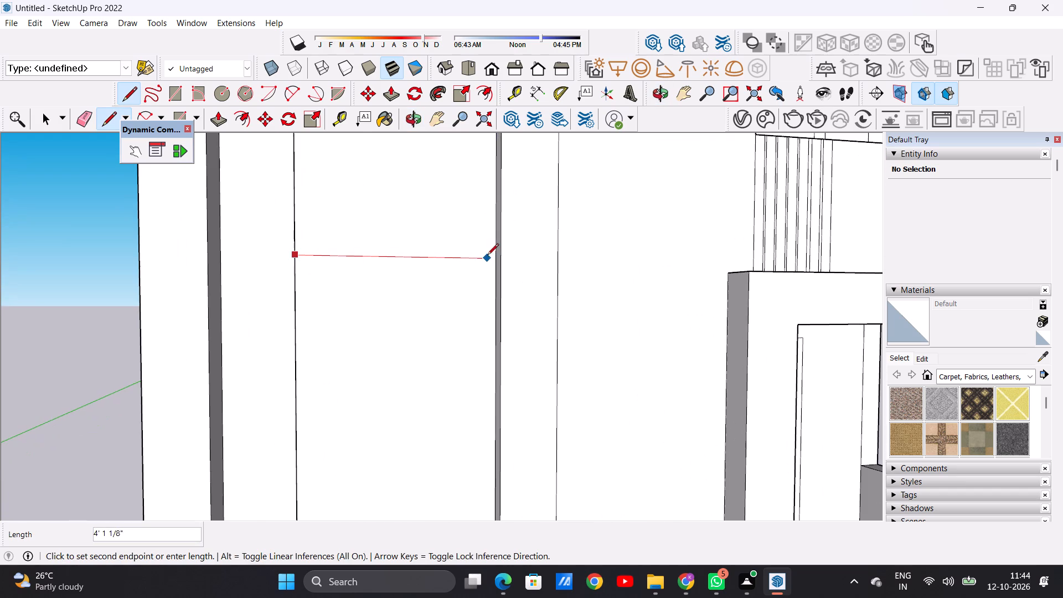
left_click(491, 260)
key("space")
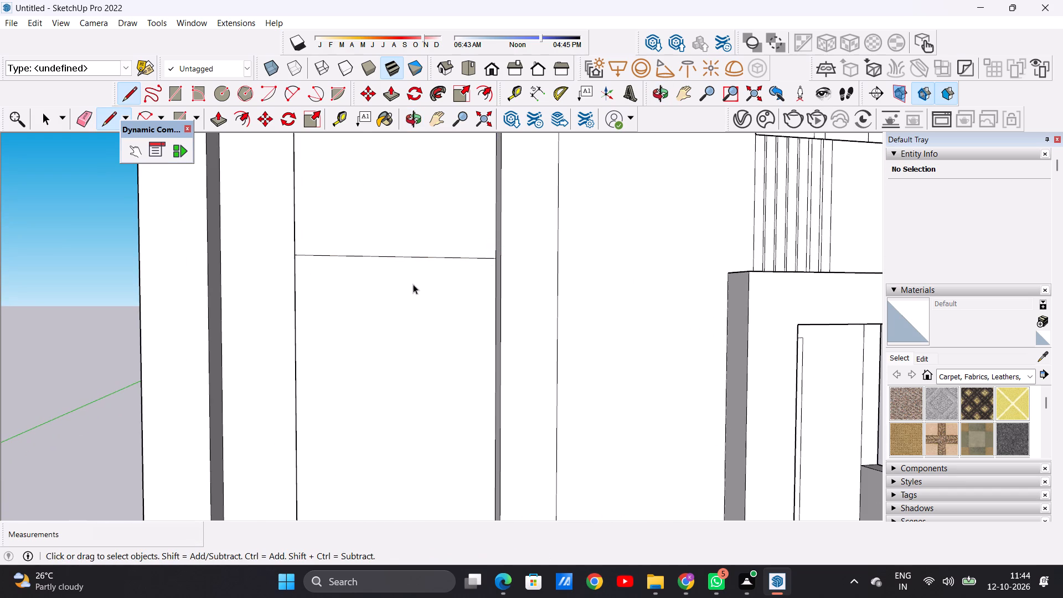
Draw a third horizontal line about 4' 4" long across the recessed panel's lower part, from side edge to side edge.
scroll(403, 302, "down", 20)
scroll(403, 302, "down", 3)
middle_click_drag(406, 318, 349, 315)
scroll(425, 362, "up", 6)
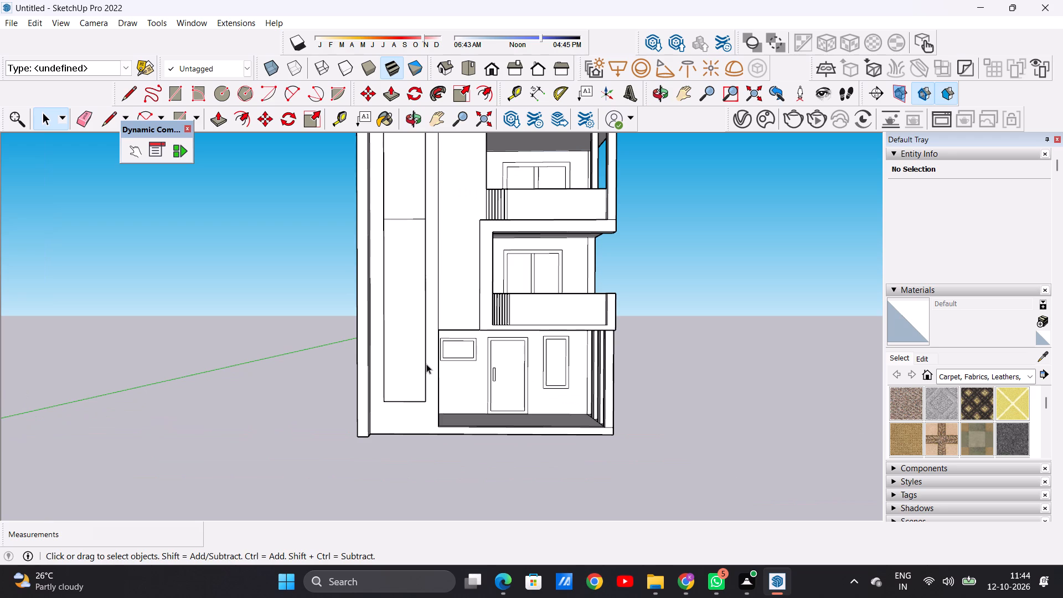
key("l")
middle_click_drag(399, 339, 317, 360)
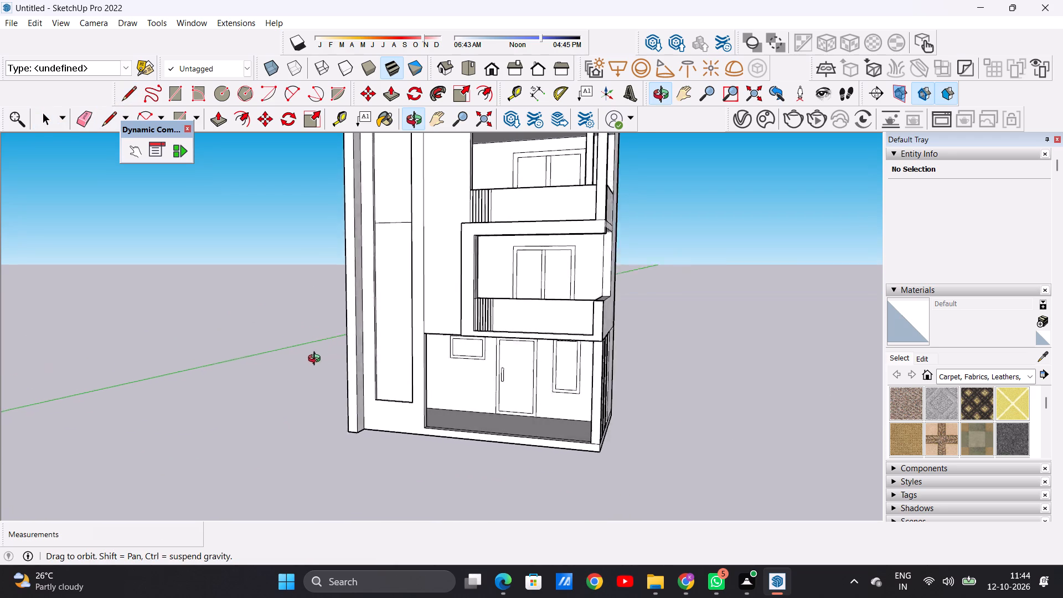
middle_click_drag(317, 360, 269, 362)
scroll(393, 346, "up", 6)
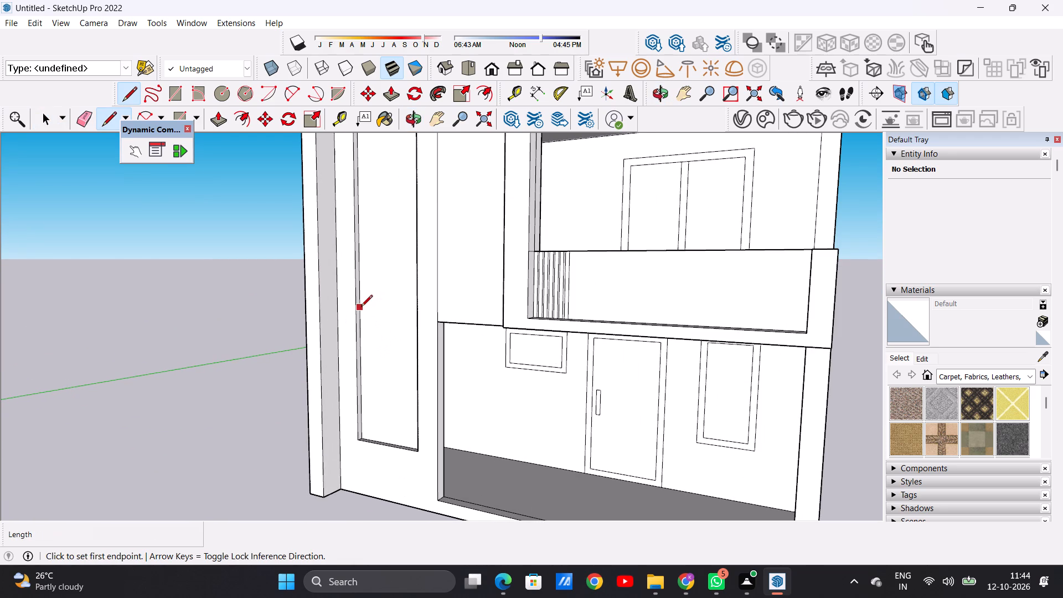
left_click(362, 308)
middle_click_drag(396, 318, 479, 290)
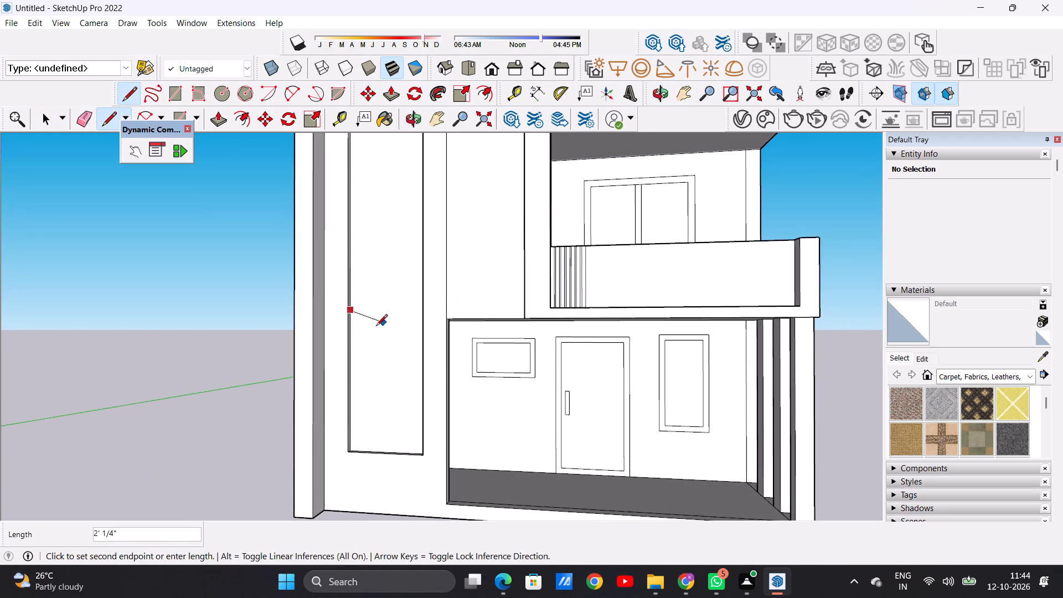
middle_click_drag(368, 335, 453, 318)
scroll(390, 344, "down", 7)
scroll(415, 326, "up", 3)
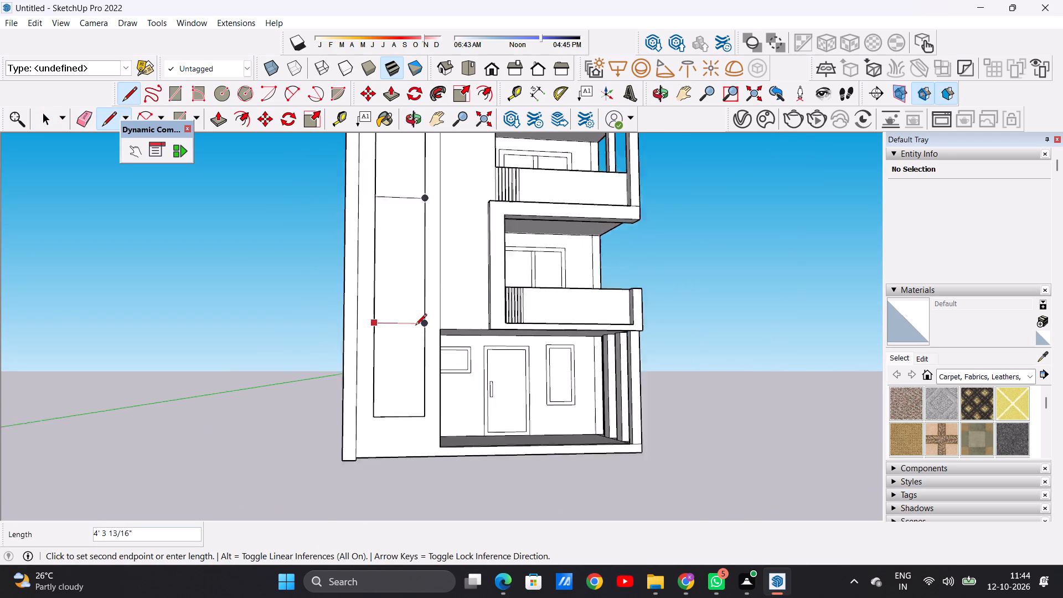
scroll(415, 326, "up", 11)
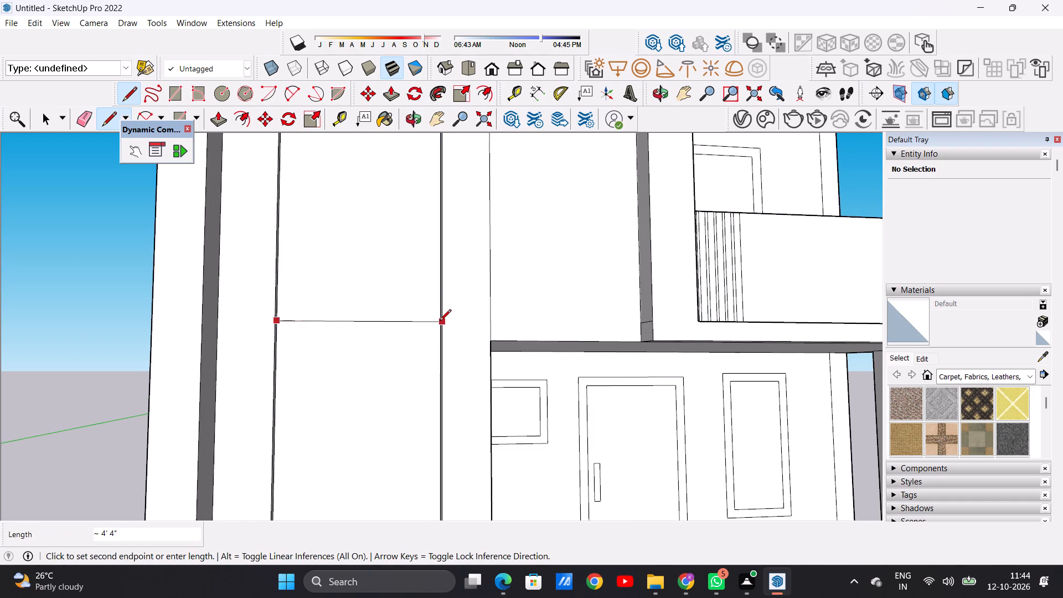
left_click(437, 322)
key("space")
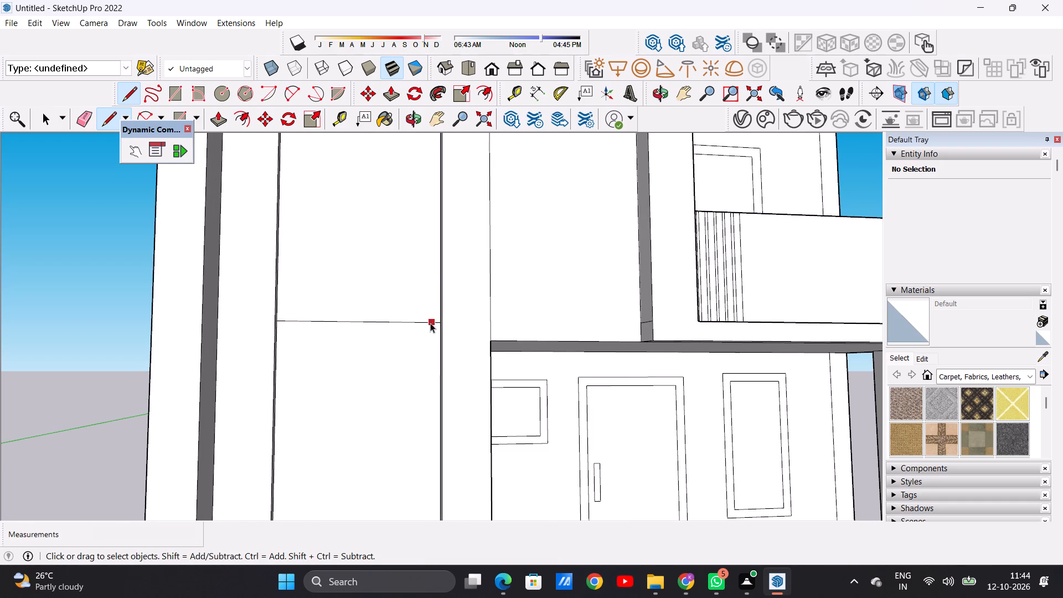
Examine the spacing of the recessed panel's horizontal dividers against the whole building, from the front and at an angle.
scroll(375, 362, "down", 17)
scroll(380, 348, "up", 1)
scroll(366, 369, "down", 12)
middle_click_drag(386, 377, 331, 388)
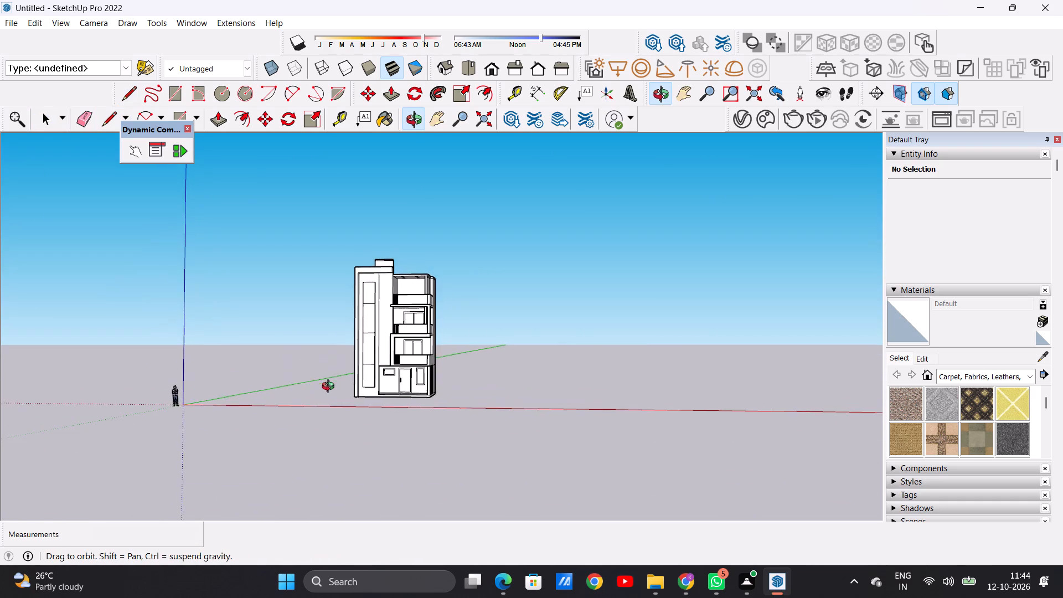
middle_click_drag(331, 388, 351, 391)
scroll(382, 317, "up", 6)
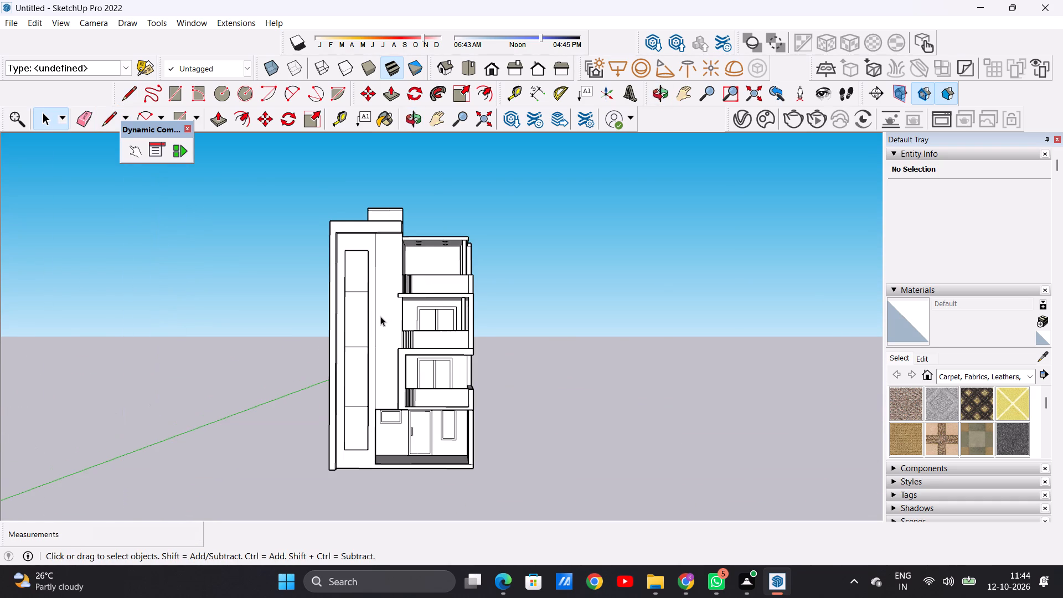
scroll(364, 290, "down", 2)
middle_click_drag(349, 279, 239, 326)
scroll(371, 277, "up", 4)
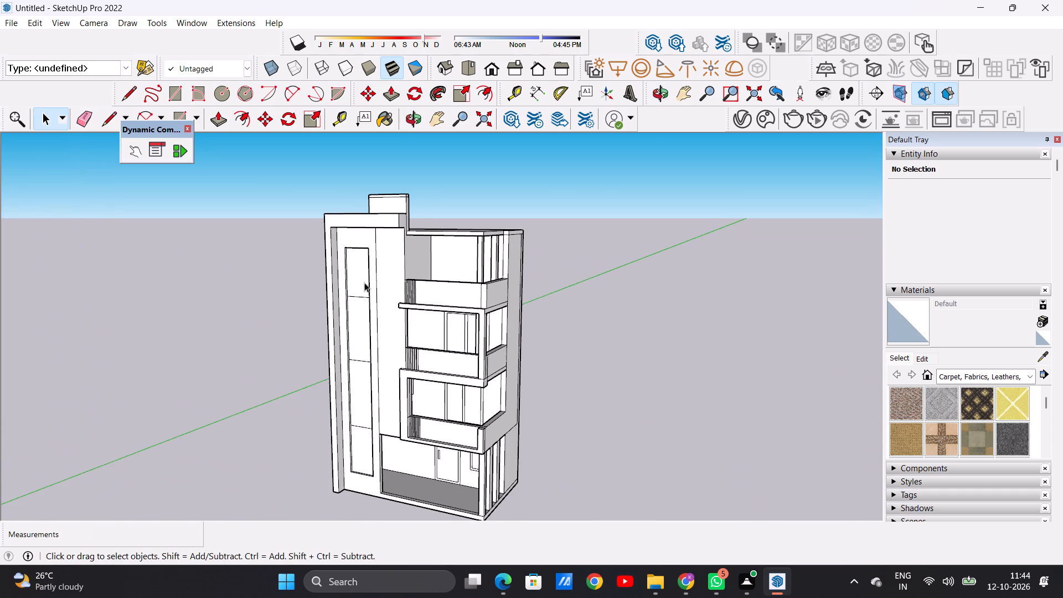
scroll(364, 284, "down", 3)
middle_click_drag(352, 295, 449, 291)
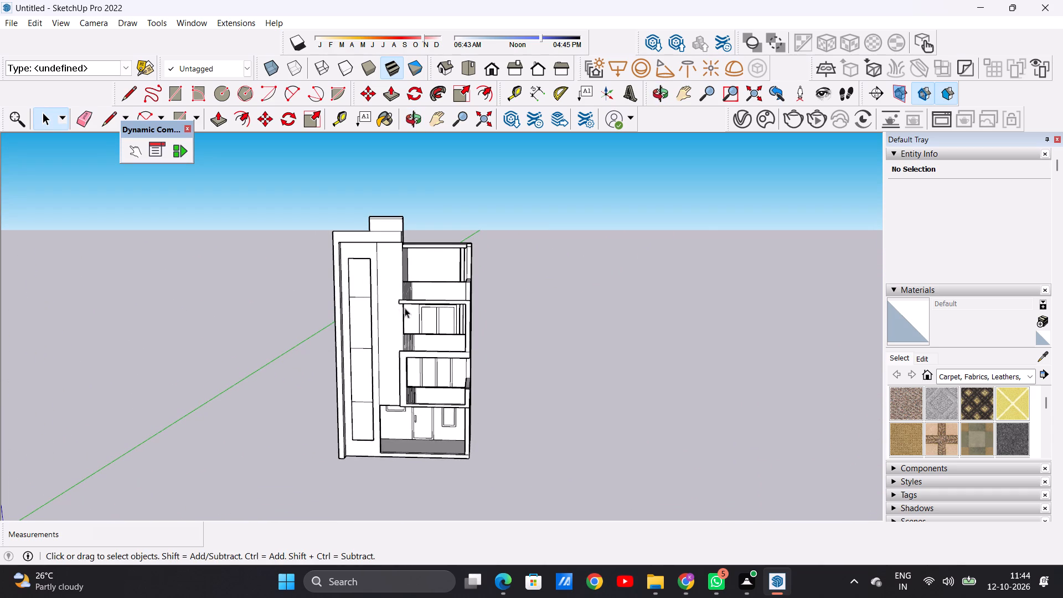
scroll(375, 317, "down", 2)
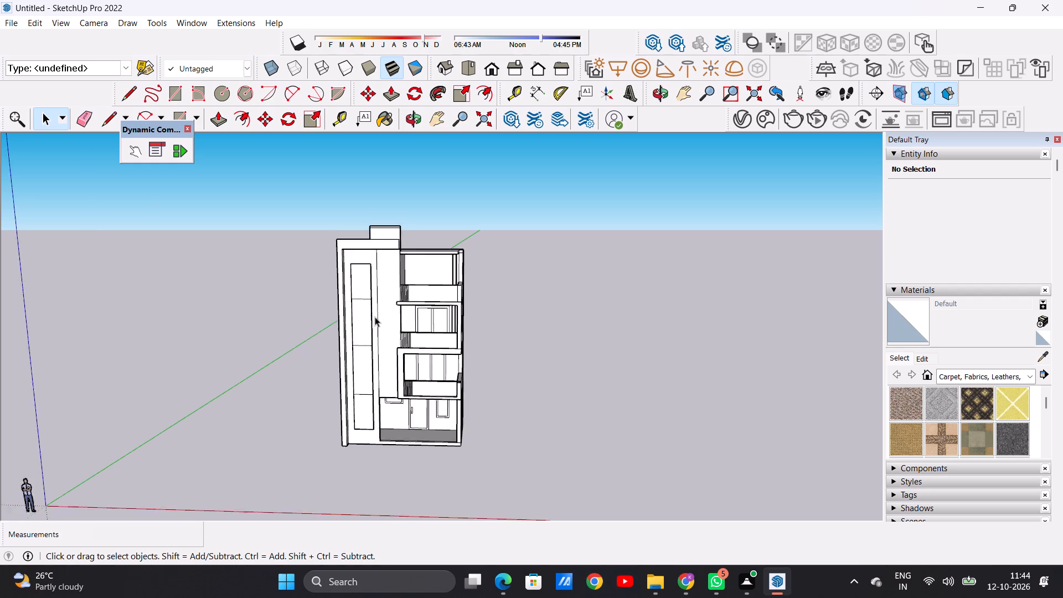
scroll(375, 317, "down", 3)
scroll(361, 302, "up", 20)
scroll(361, 302, "up", 1)
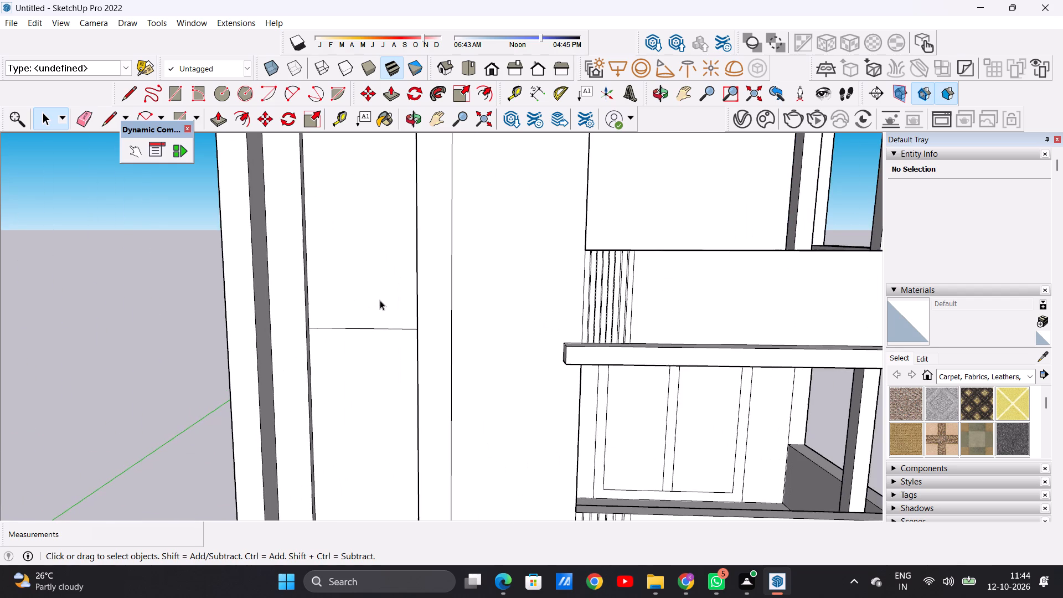
Draw two closely spaced vertical lines, each about 7' 6 3/4" long, from the upper divider to the recessed panel's top edge.
key("l")
scroll(384, 336, "down", 6)
middle_click_drag(359, 287, 354, 277)
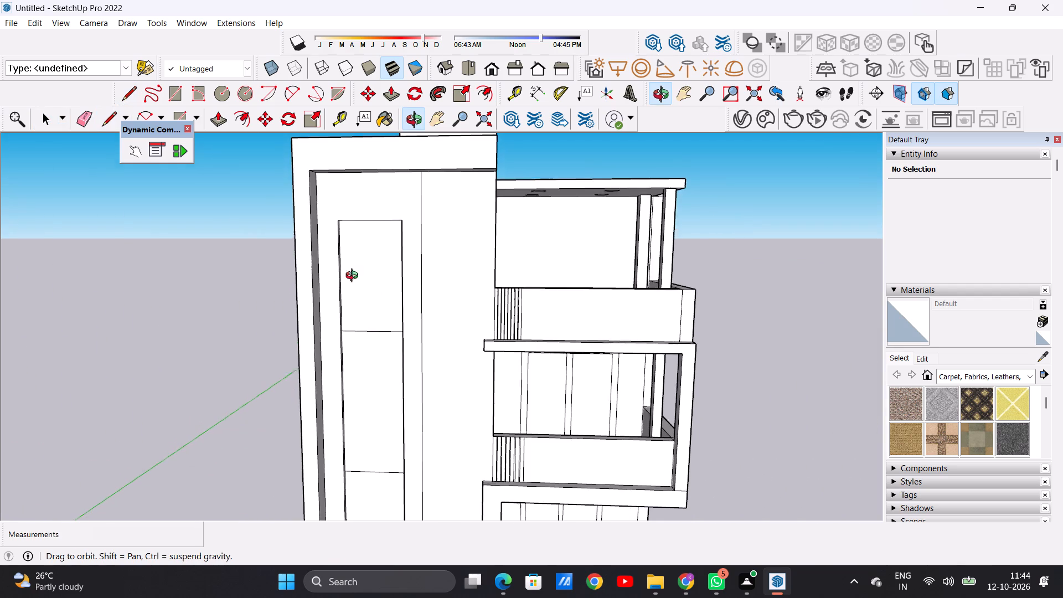
middle_click_drag(354, 277, 367, 210)
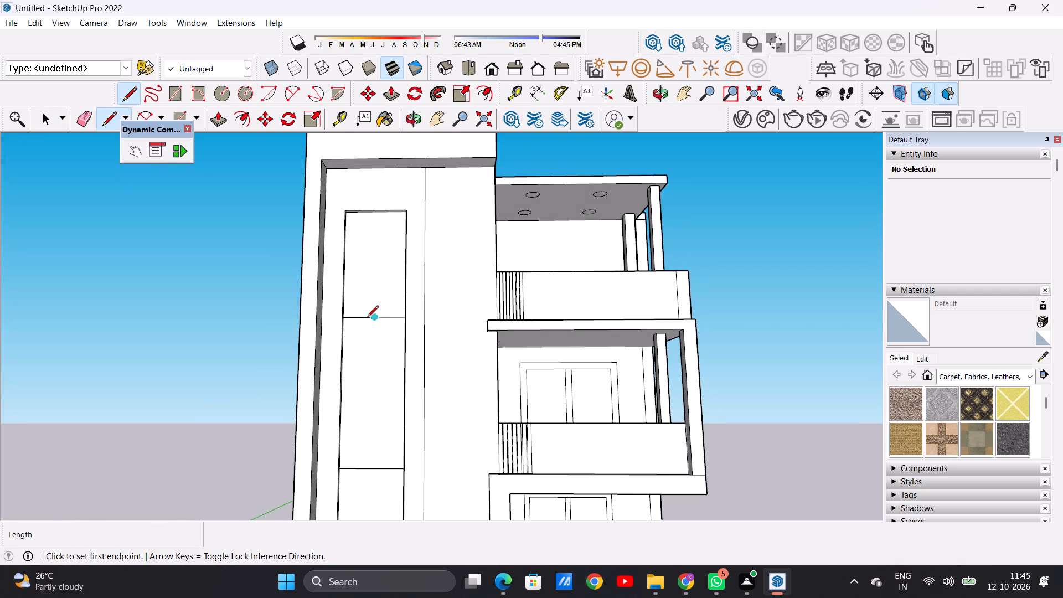
scroll(373, 322, "up", 7)
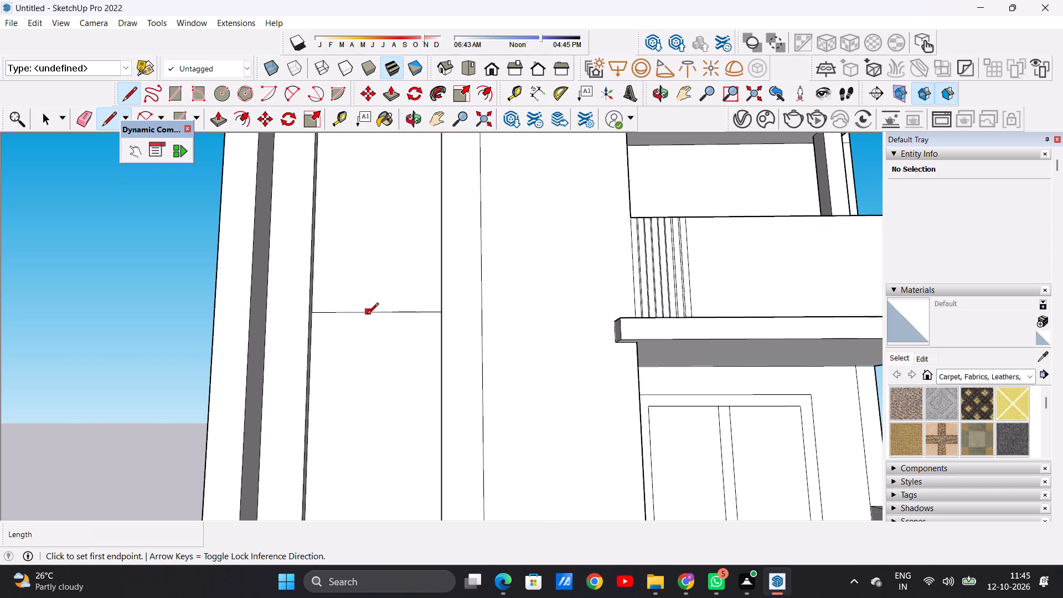
left_click(367, 313)
scroll(365, 271, "down", 3)
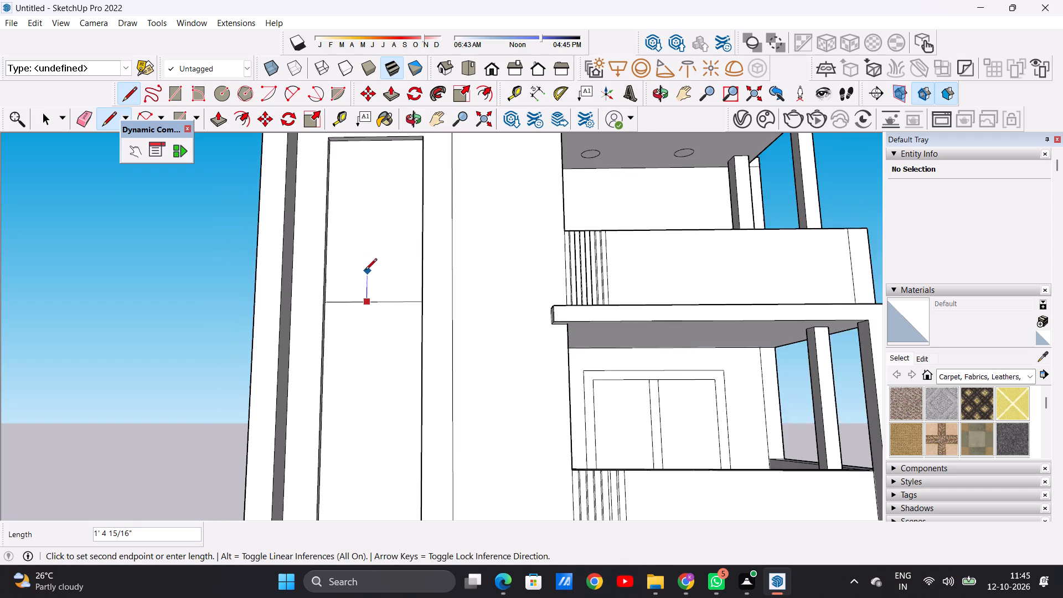
scroll(365, 271, "down", 8)
scroll(375, 203, "up", 10)
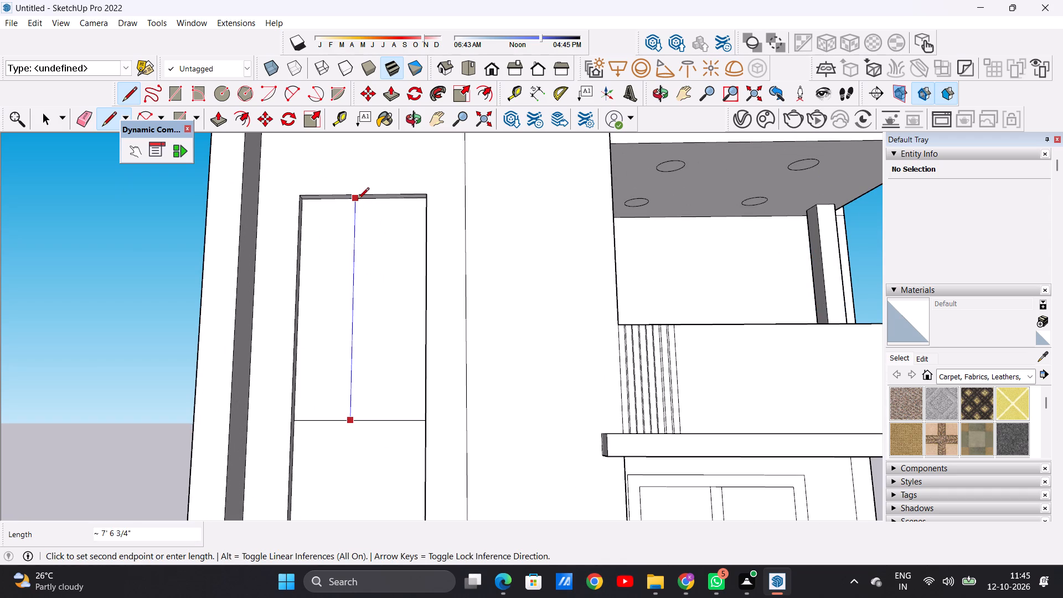
left_click(357, 200)
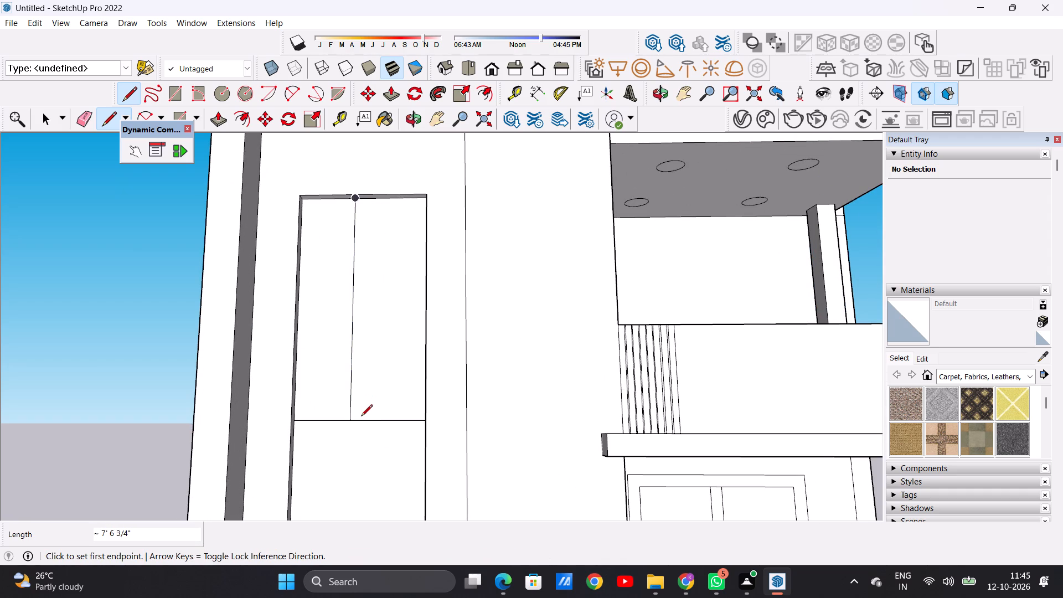
left_click(360, 419)
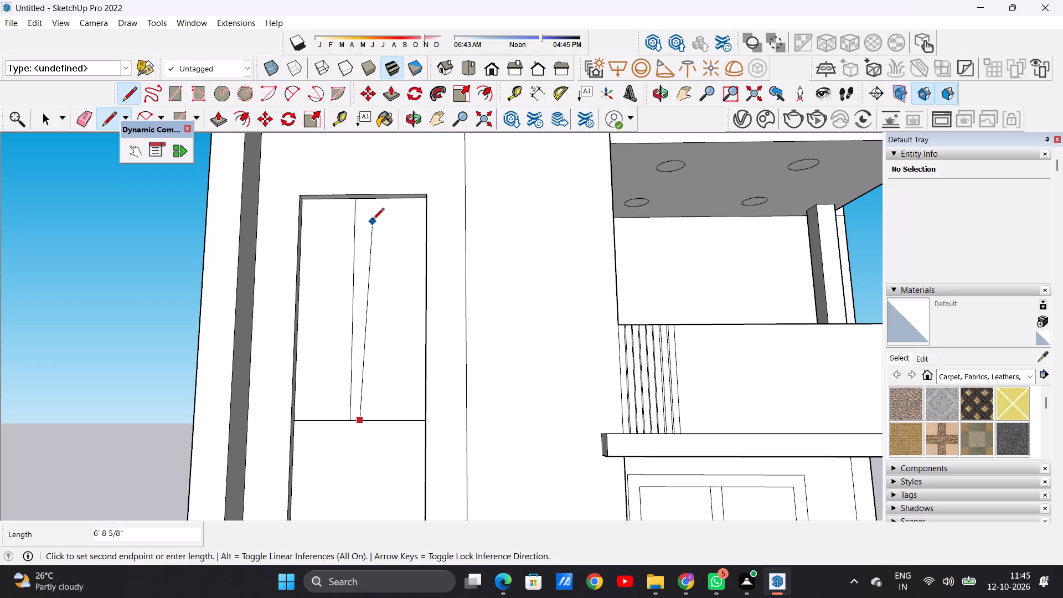
left_click(363, 201)
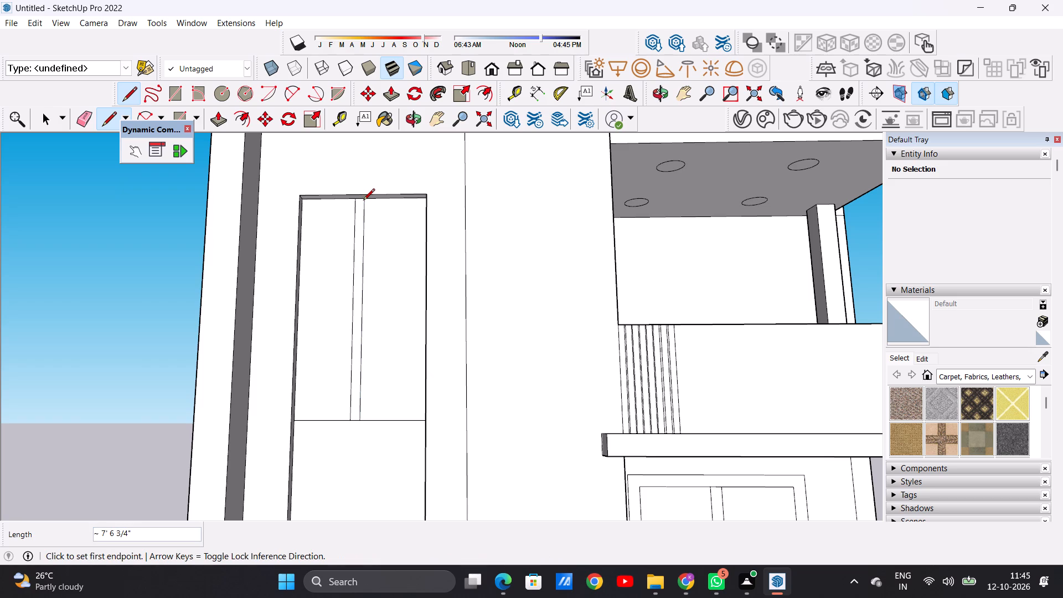
key("space")
Examine the pair of vertical lines in the recessed panel's top section against the whole elevation, at close and far range.
scroll(494, 355, "down", 17)
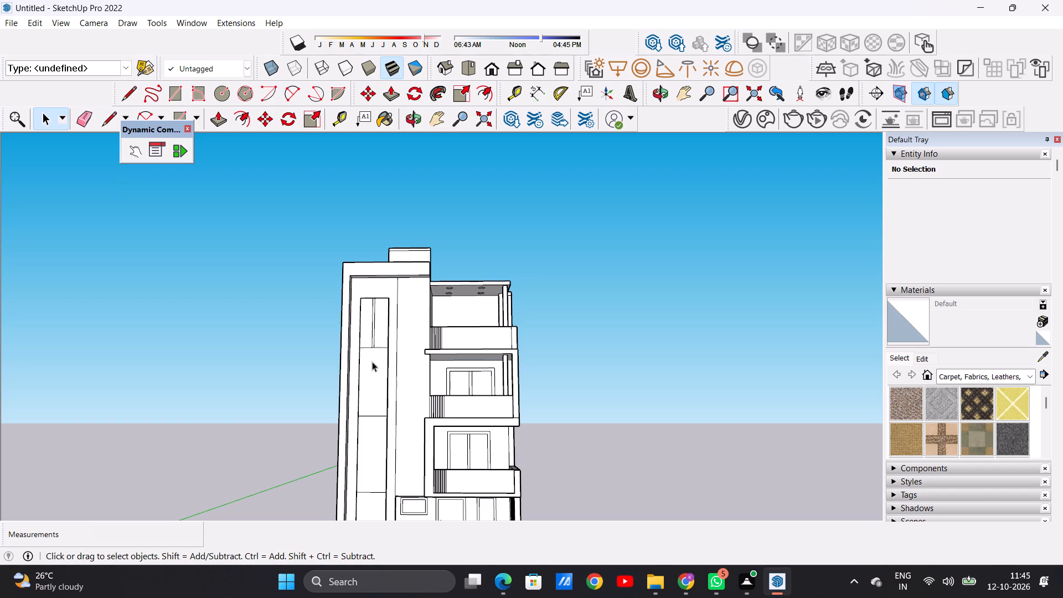
scroll(369, 420, "down", 7)
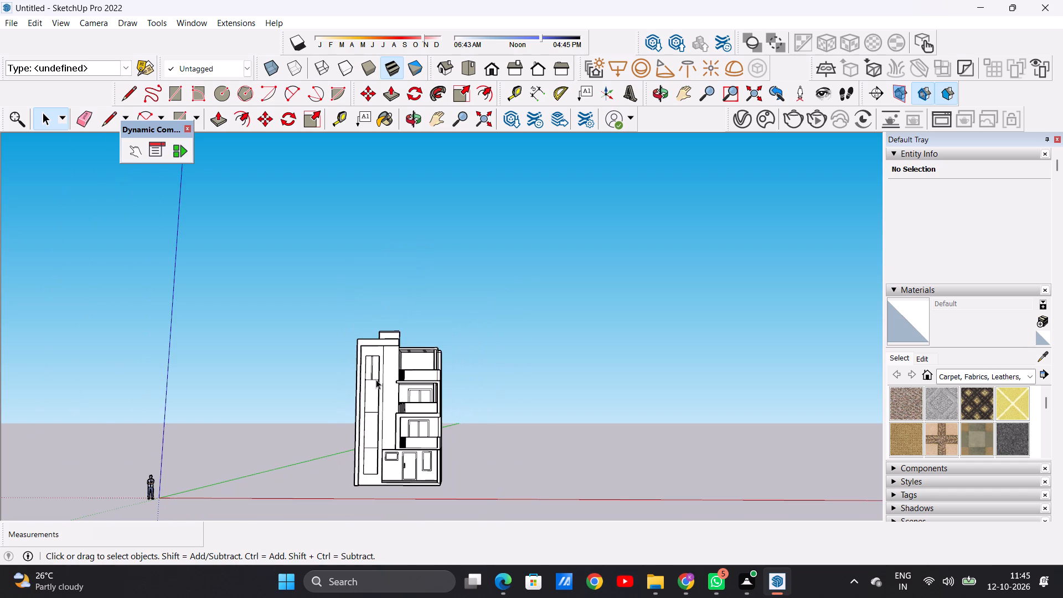
scroll(370, 387, "up", 11)
scroll(372, 420, "down", 10)
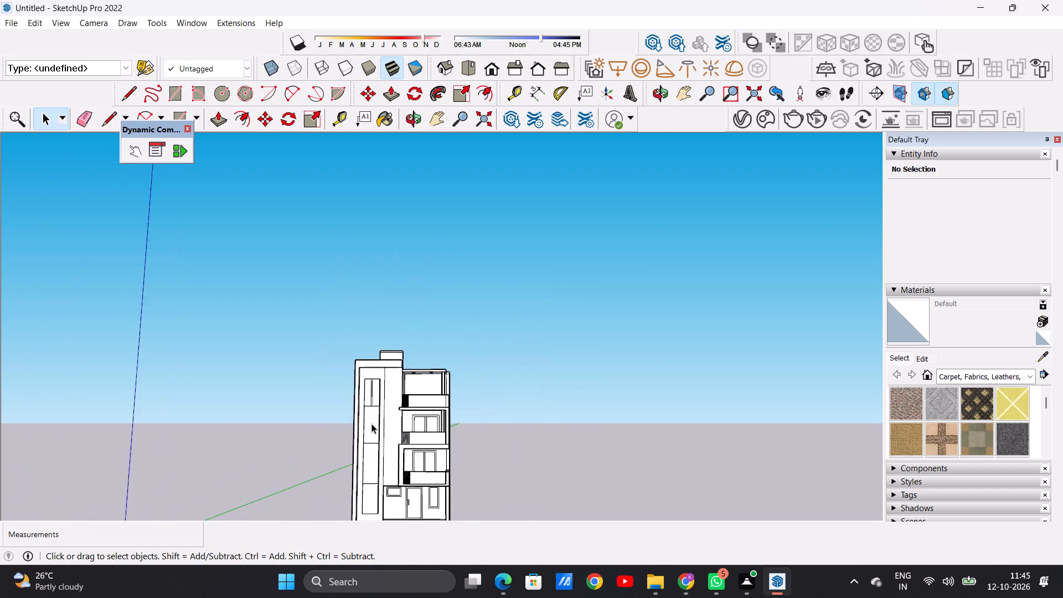
scroll(371, 424, "down", 5)
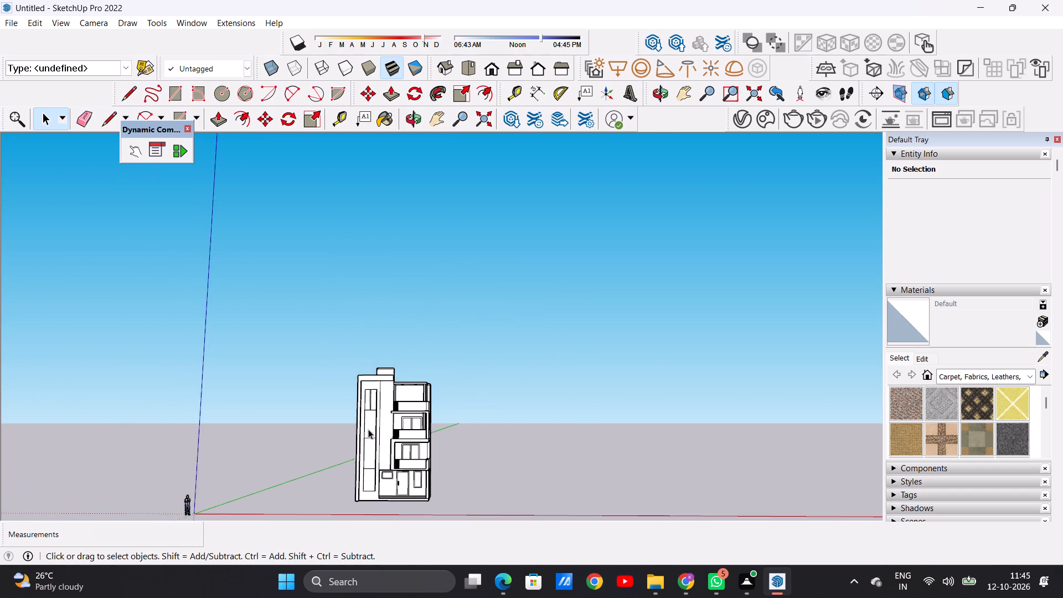
scroll(368, 429, "down", 2)
scroll(370, 446, "up", 7)
middle_click_drag(370, 442, 306, 478)
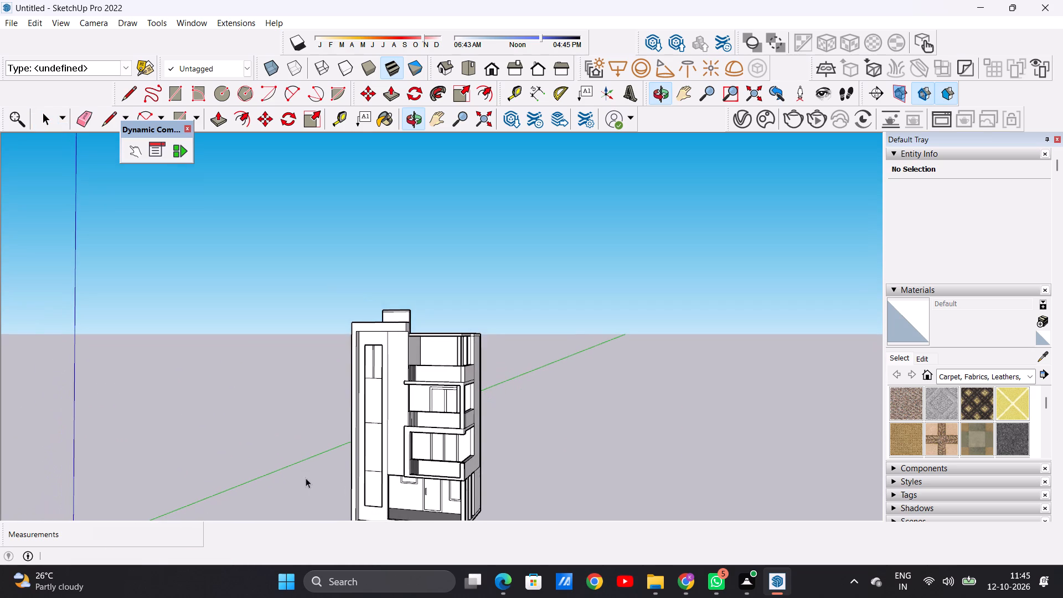
scroll(356, 449, "down", 4)
scroll(371, 421, "up", 13)
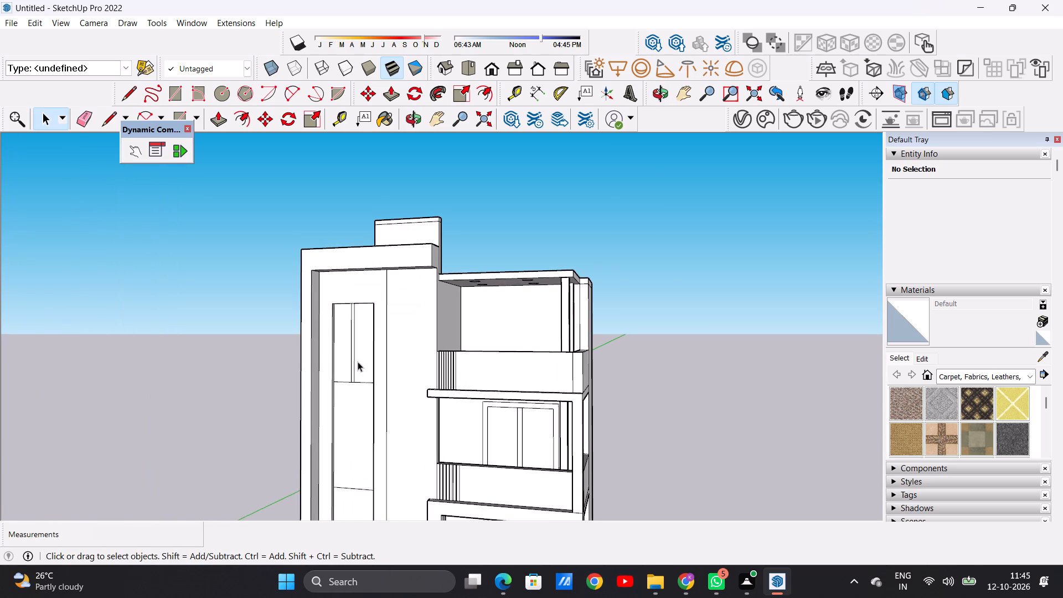
scroll(358, 362, "up", 4)
scroll(371, 366, "down", 9)
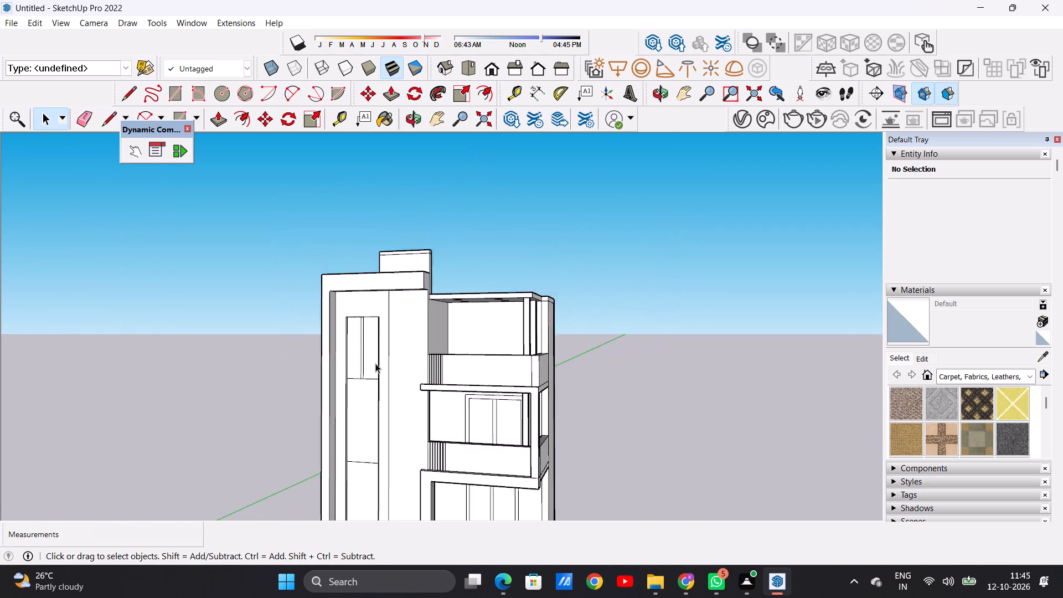
scroll(375, 363, "down", 8)
scroll(355, 403, "up", 8)
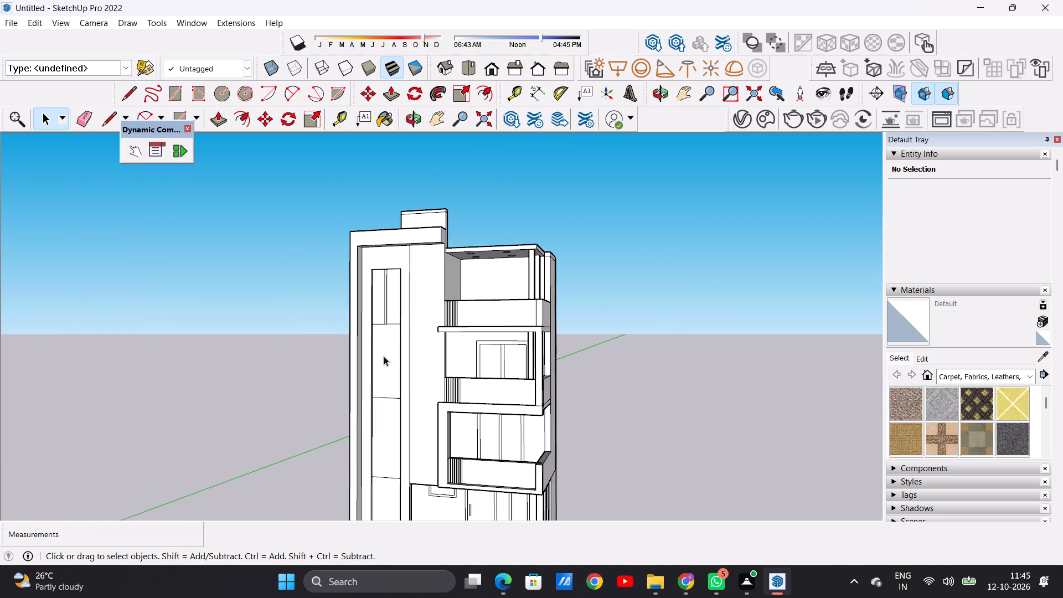
scroll(399, 324, "up", 6)
Undo the pair of vertical lines and the lowest horizontal divider in the recessed panel.
key("ctrl+z")
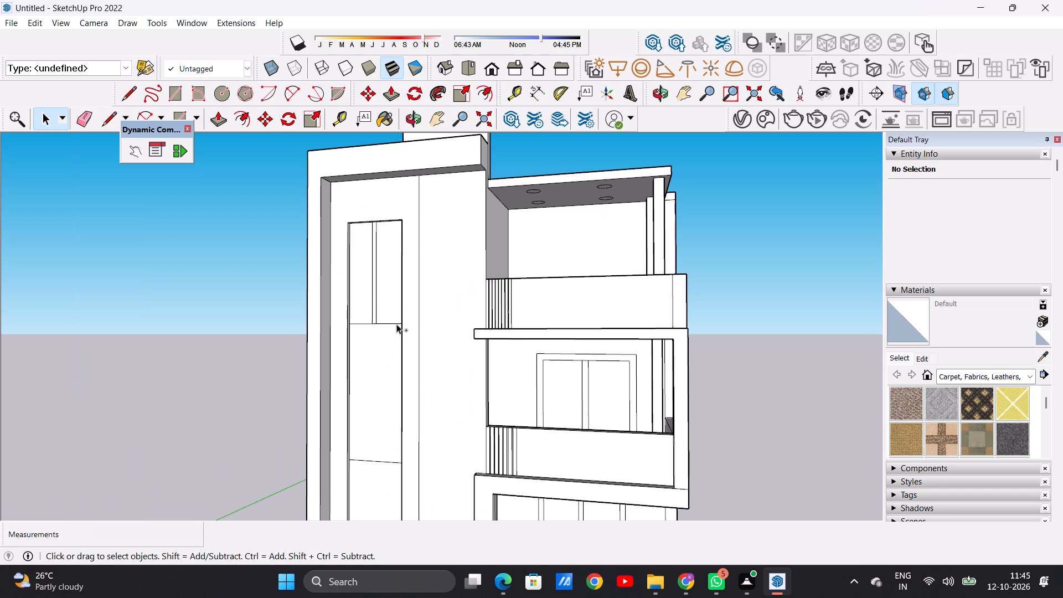
key("ctrl+z")
key("ctrl+z")
Move the recessed panel's upper horizontal divider up by about 1' 2 1/8".
middle_click_drag(375, 346, 359, 385)
scroll(421, 289, "down", 8)
scroll(400, 329, "up", 13)
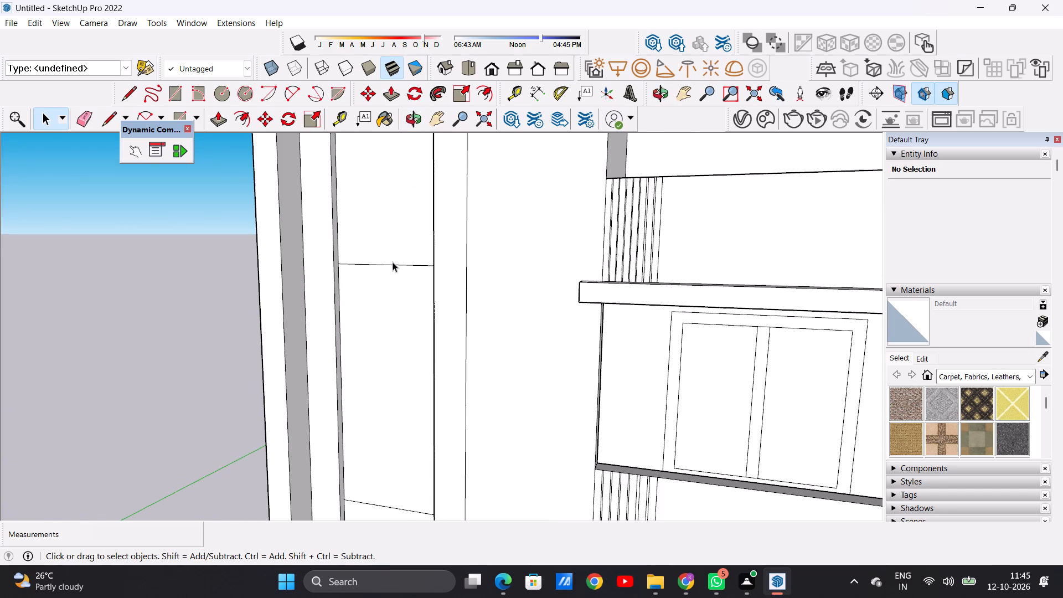
left_click(390, 264)
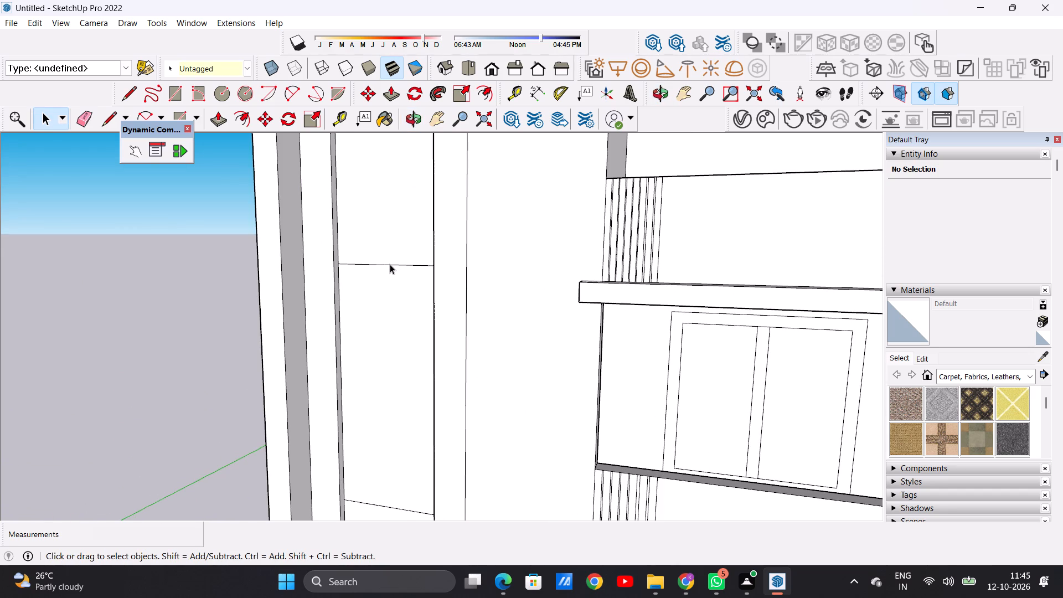
scroll(373, 300, "down", 5)
middle_click_drag(373, 300, 581, 326)
scroll(445, 299, "up", 3)
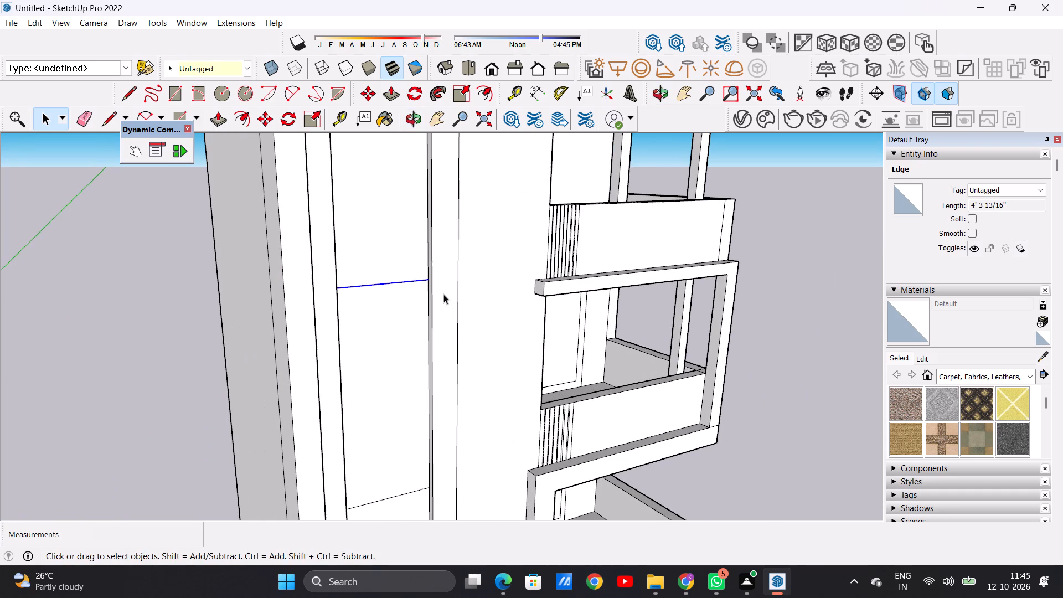
key("m")
scroll(427, 276, "up", 5)
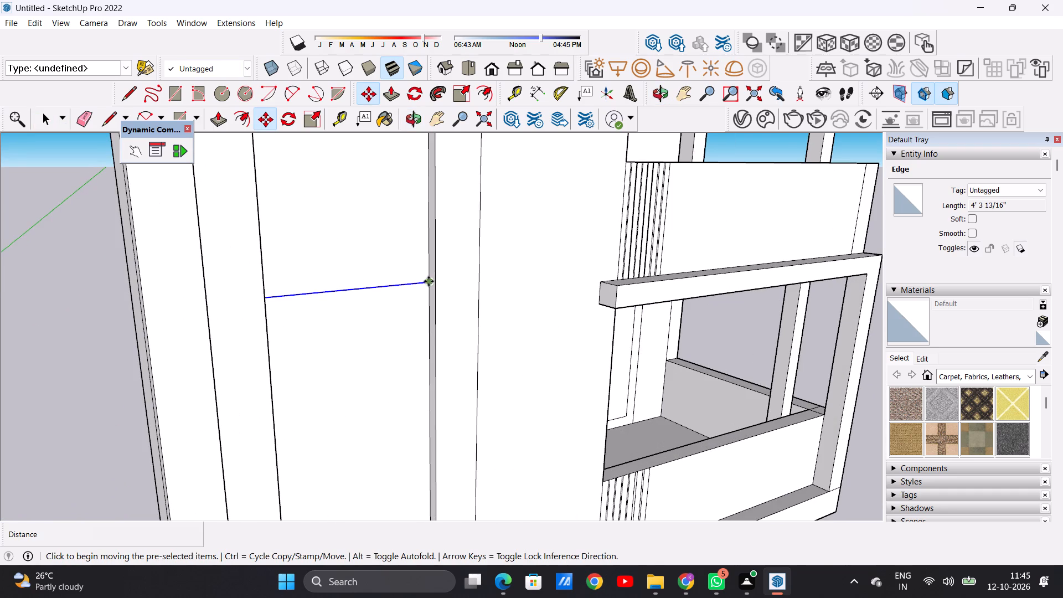
left_click(429, 281)
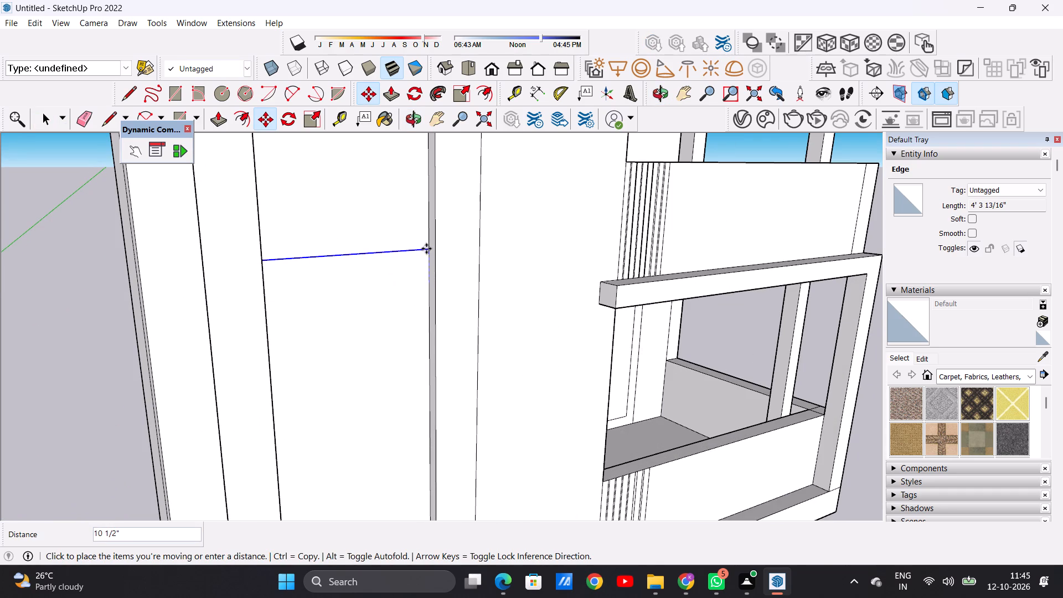
left_click(427, 237)
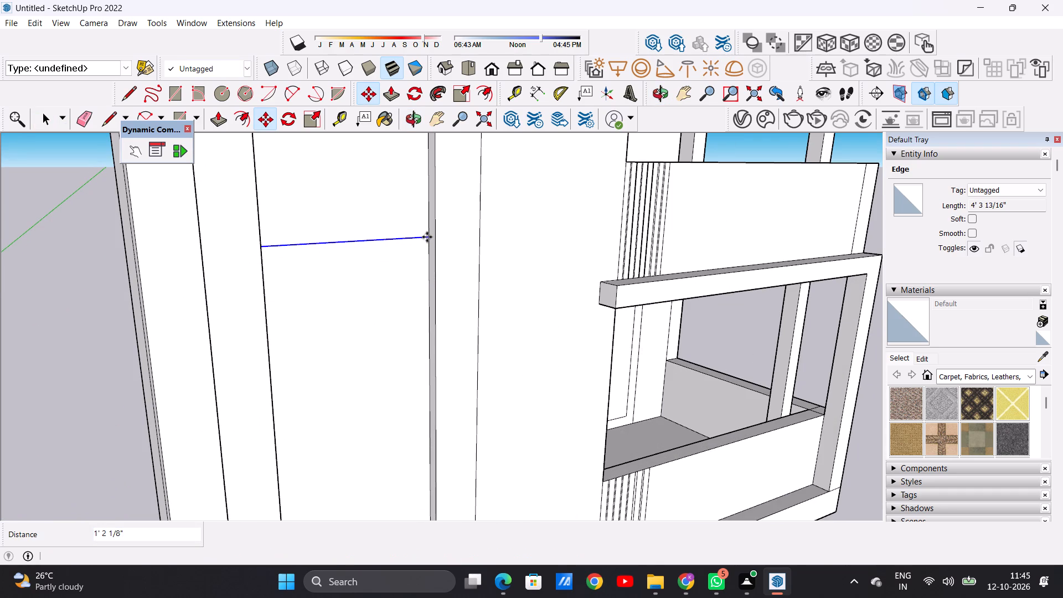
key("space")
left_click(106, 299)
Erase the horizontal divider at the middle of the recessed panel.
scroll(349, 302, "down", 20)
scroll(349, 302, "down", 1)
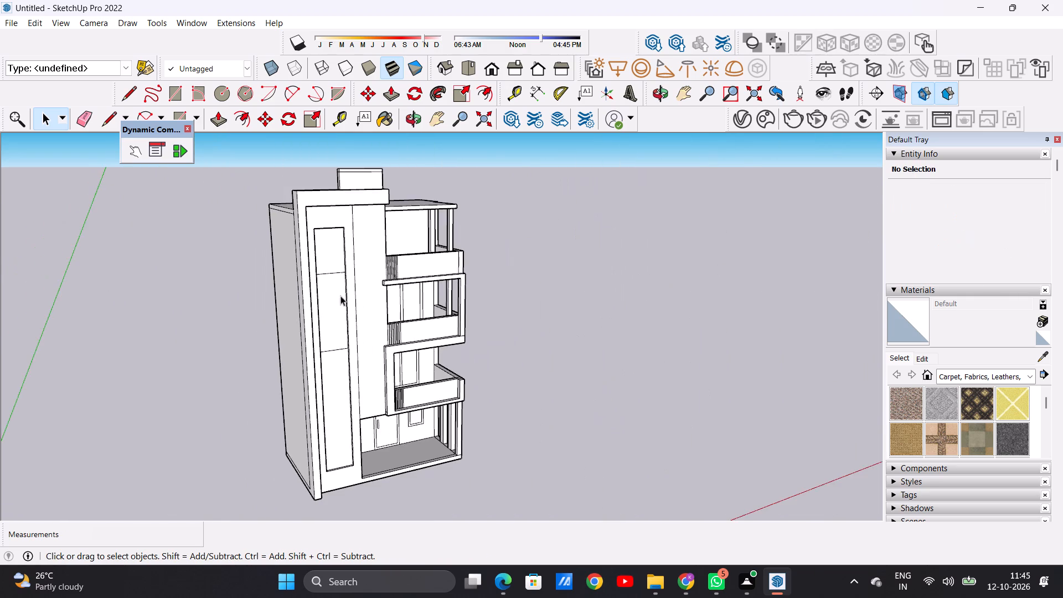
middle_click_drag(327, 352, 230, 341)
scroll(336, 371, "up", 6)
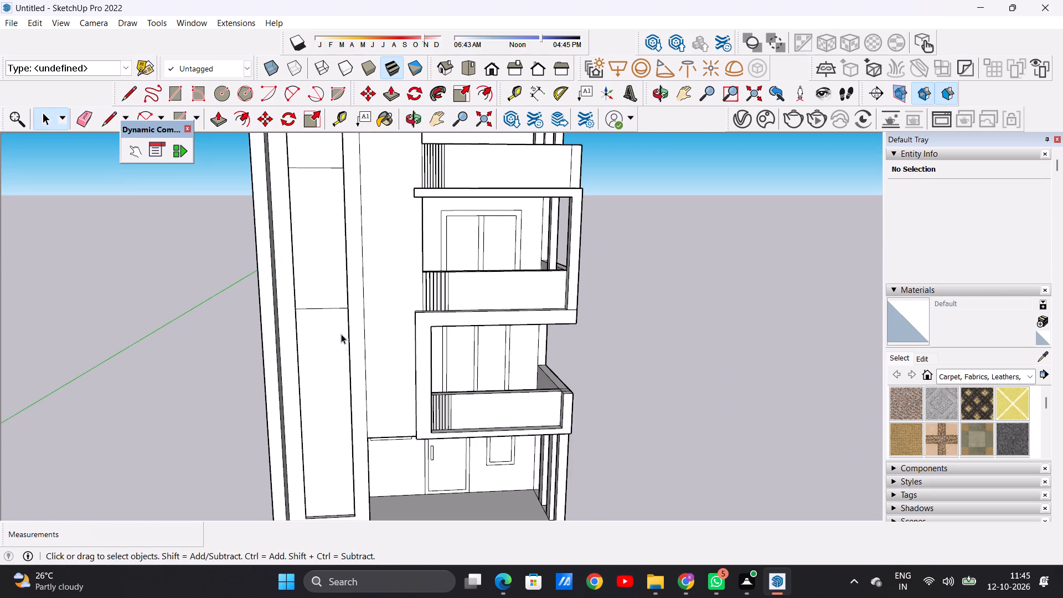
scroll(336, 315, "up", 5)
key("e")
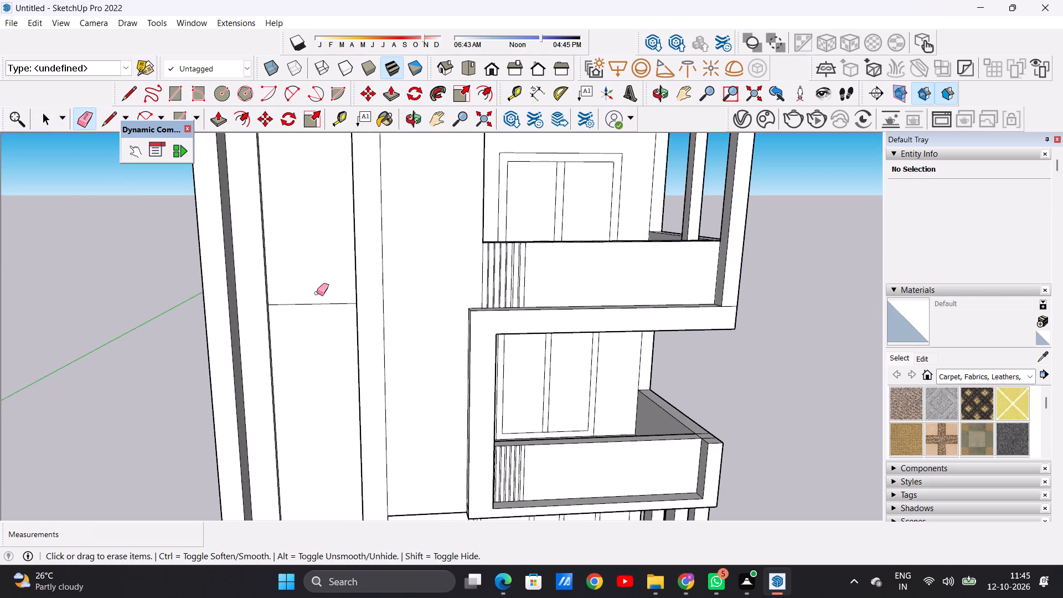
left_click_drag(316, 292, 322, 318)
scroll(319, 383, "down", 11)
scroll(325, 291, "up", 6)
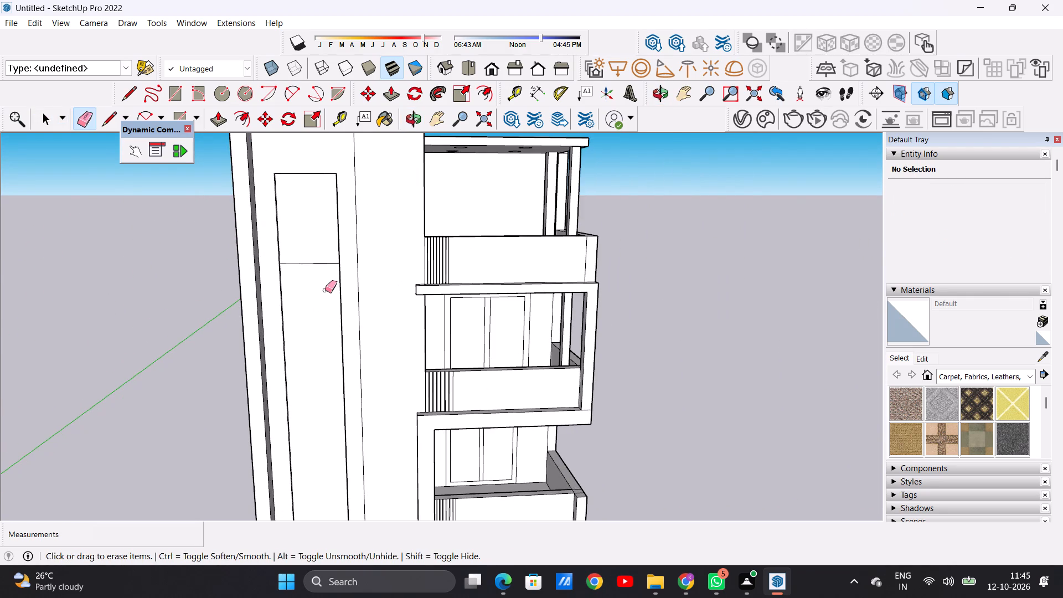
scroll(324, 293, "down", 1)
middle_click_drag(311, 320, 265, 313)
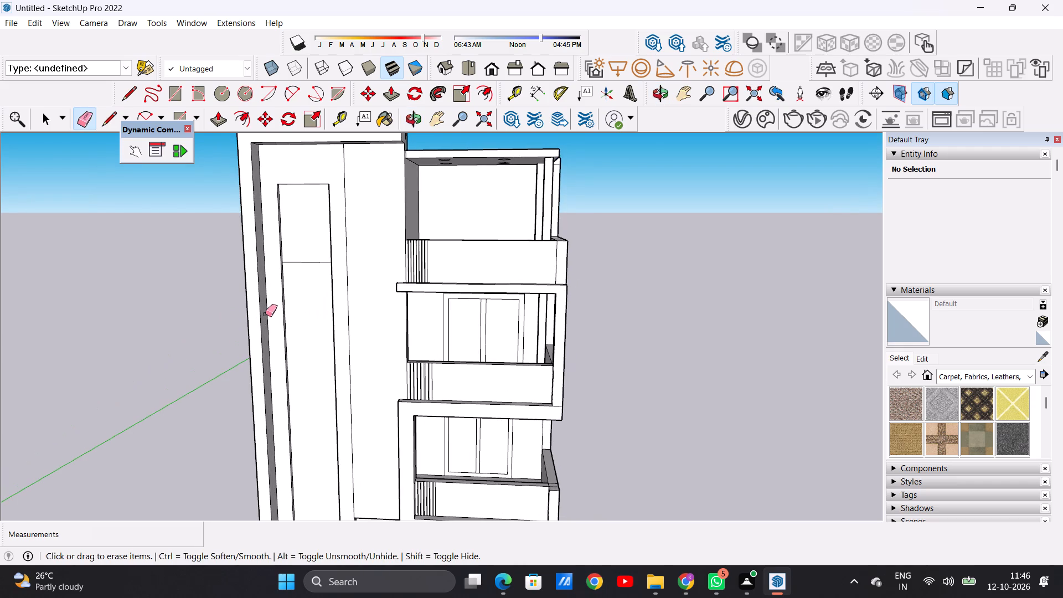
scroll(316, 213, "up", 1)
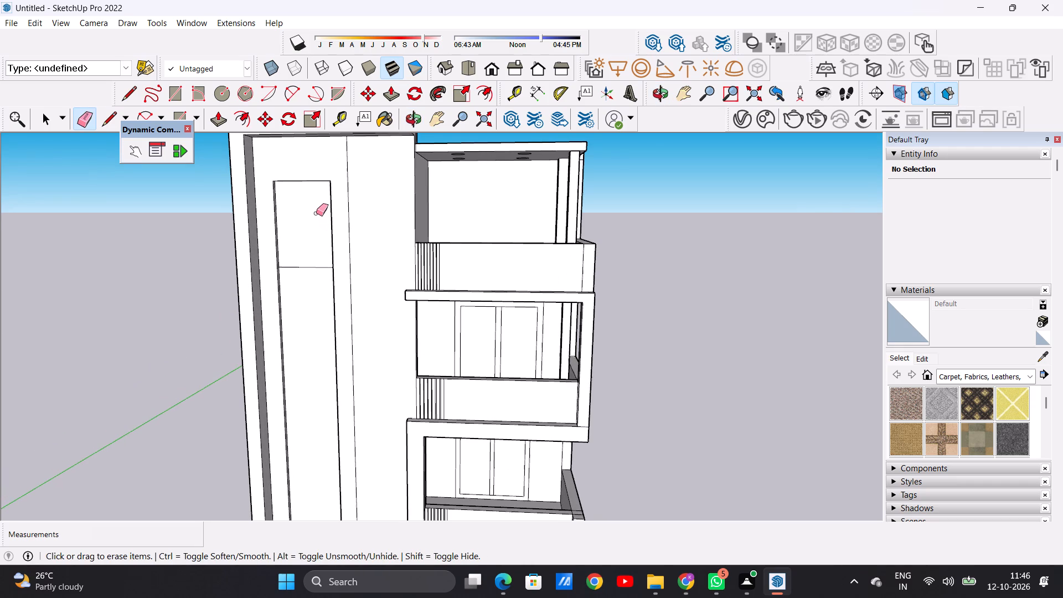
key("space")
Draw two closely spaced vertical lines, each about 6' 4 5/8" long, between the upper divider and the recessed panel's top edge.
key("l")
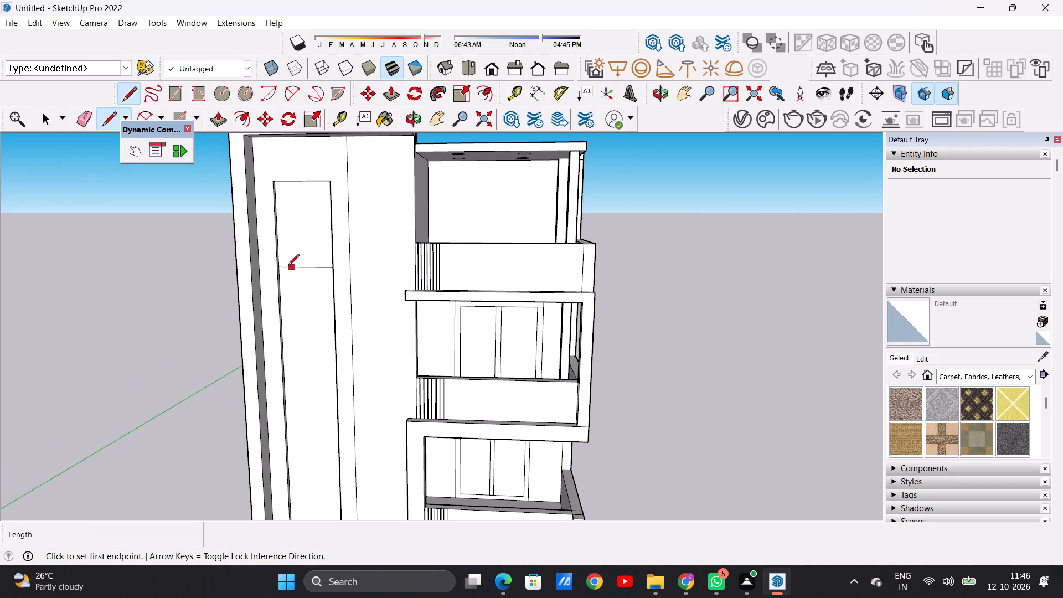
scroll(295, 274, "up", 8)
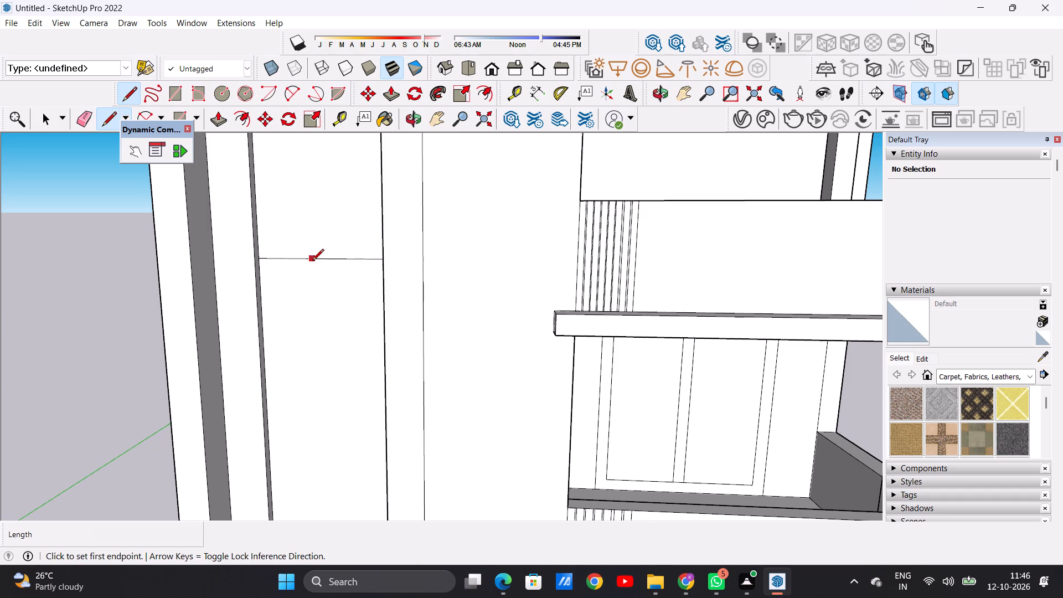
left_click(312, 262)
scroll(317, 255, "down", 12)
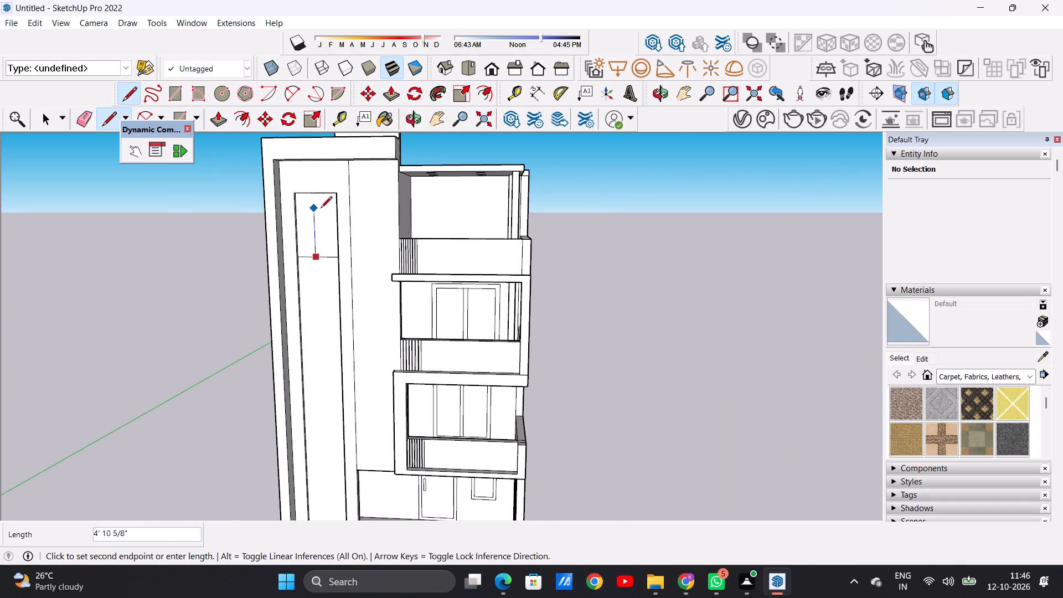
middle_click_drag(320, 209, 316, 183)
scroll(324, 204, "up", 11)
scroll(322, 199, "down", 1)
scroll(322, 199, "up", 1)
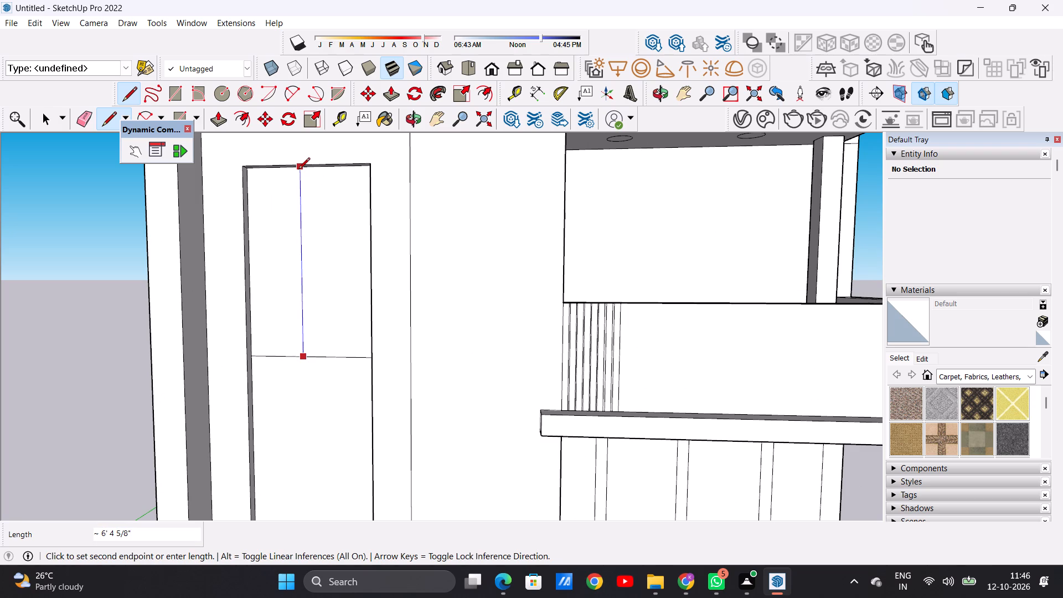
left_click(298, 170)
middle_click_drag(323, 281, 343, 214)
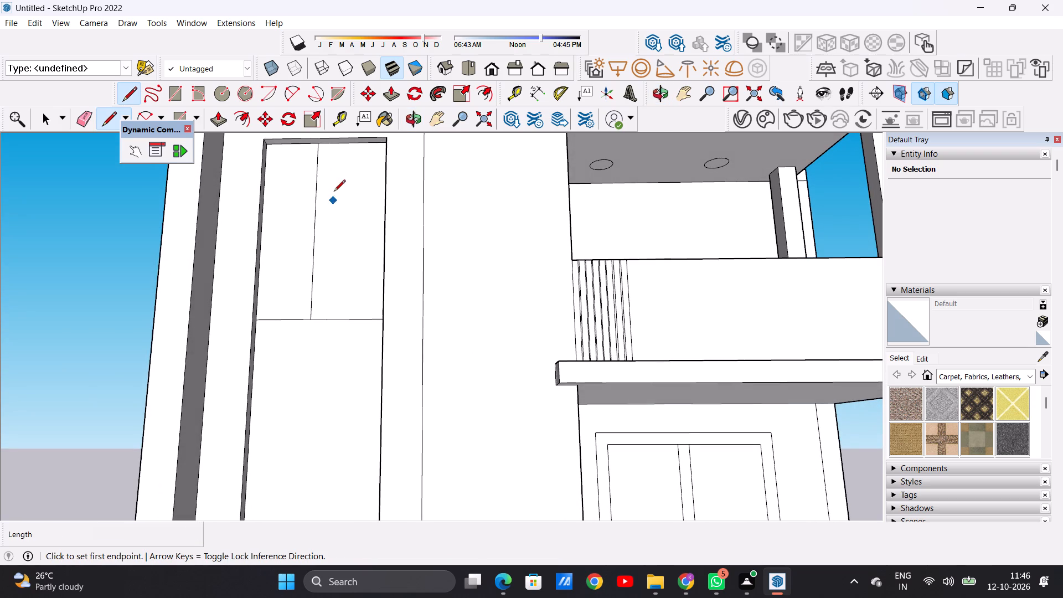
left_click(328, 145)
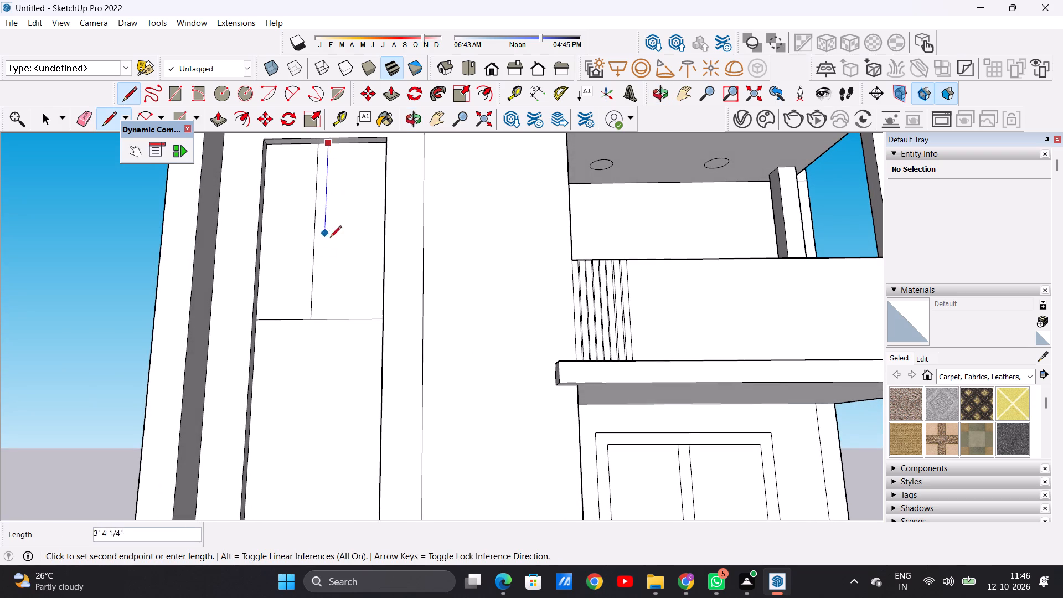
left_click(323, 317)
key("space")
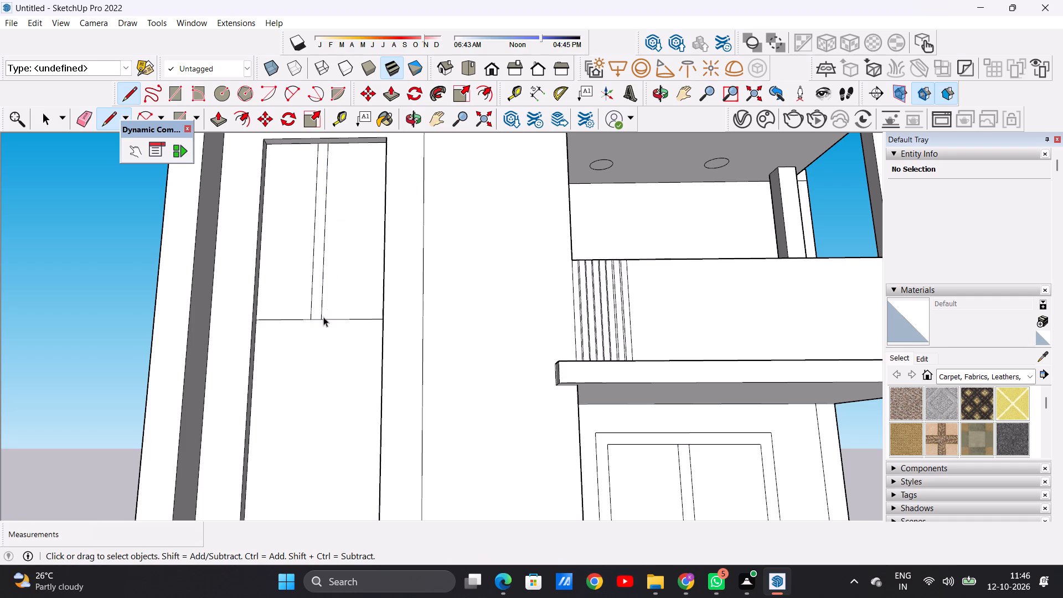
left_click_drag(66, 277, 74, 277)
Examine the recessed panel's divided top section and undivided lower part against the balconies and ground floor, from several angles.
scroll(455, 338, "down", 20)
scroll(455, 338, "down", 1)
middle_click_drag(392, 311, 383, 402)
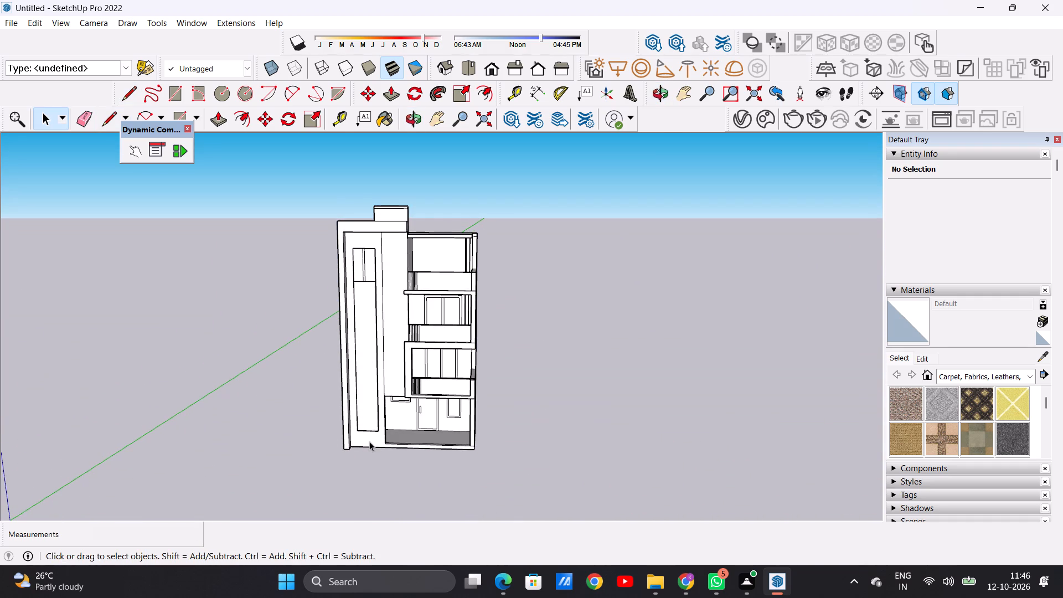
middle_click_drag(369, 441, 378, 398)
scroll(355, 403, "up", 7)
middle_click_drag(367, 407, 392, 443)
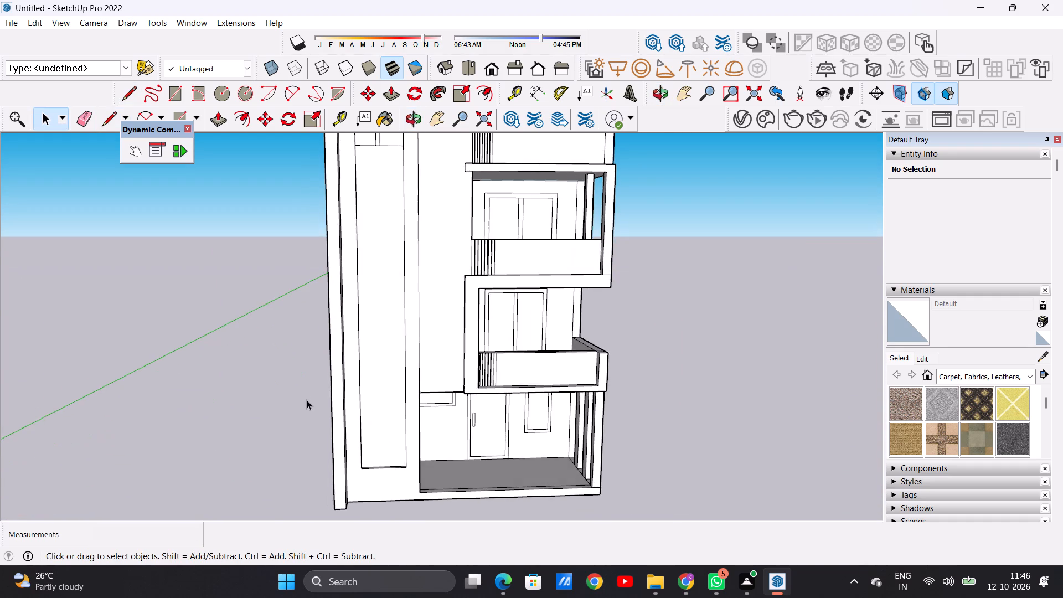
scroll(308, 401, "down", 6)
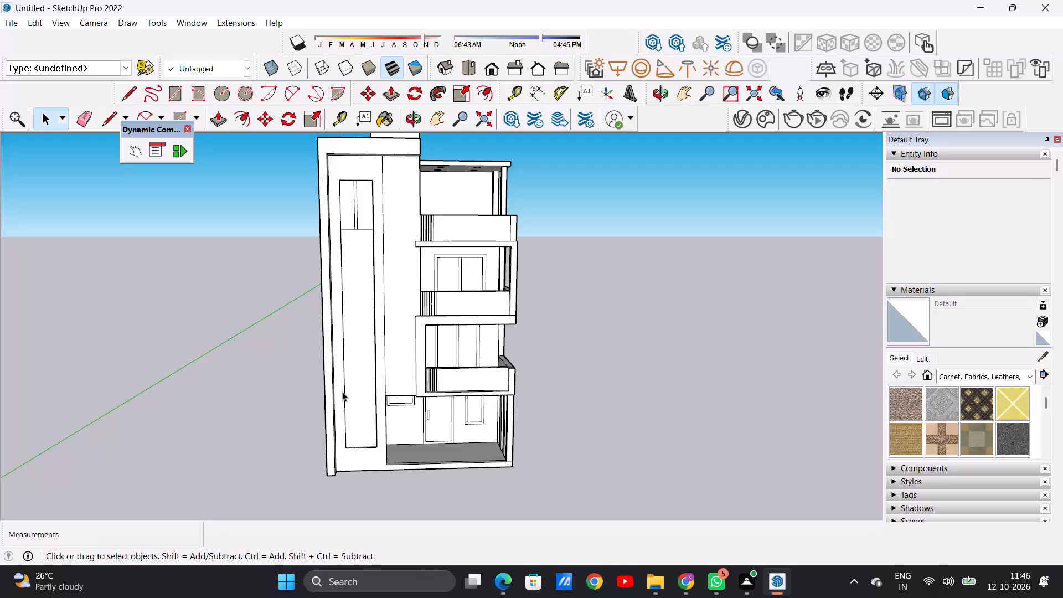
scroll(357, 391, "down", 9)
scroll(360, 400, "up", 7)
middle_click_drag(370, 401, 343, 383)
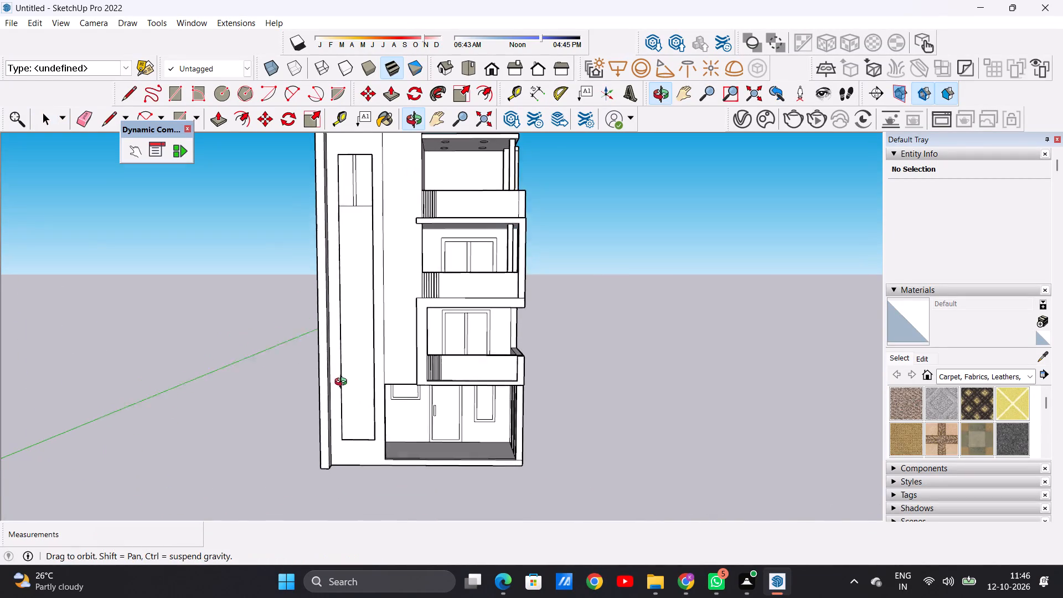
middle_click_drag(343, 383, 321, 381)
scroll(340, 395, "up", 3)
middle_click_drag(364, 388, 297, 409)
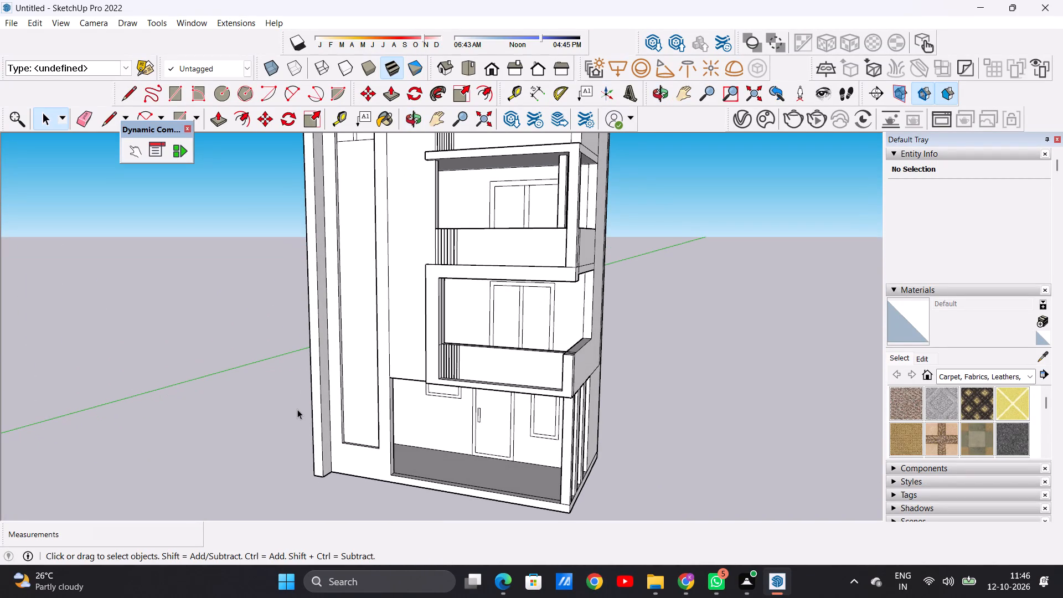
Draw a horizontal line across the recessed panel's lower part, from side edge to side edge, roughly level with the ground-floor opening's top.
key("l")
scroll(359, 393, "up", 6)
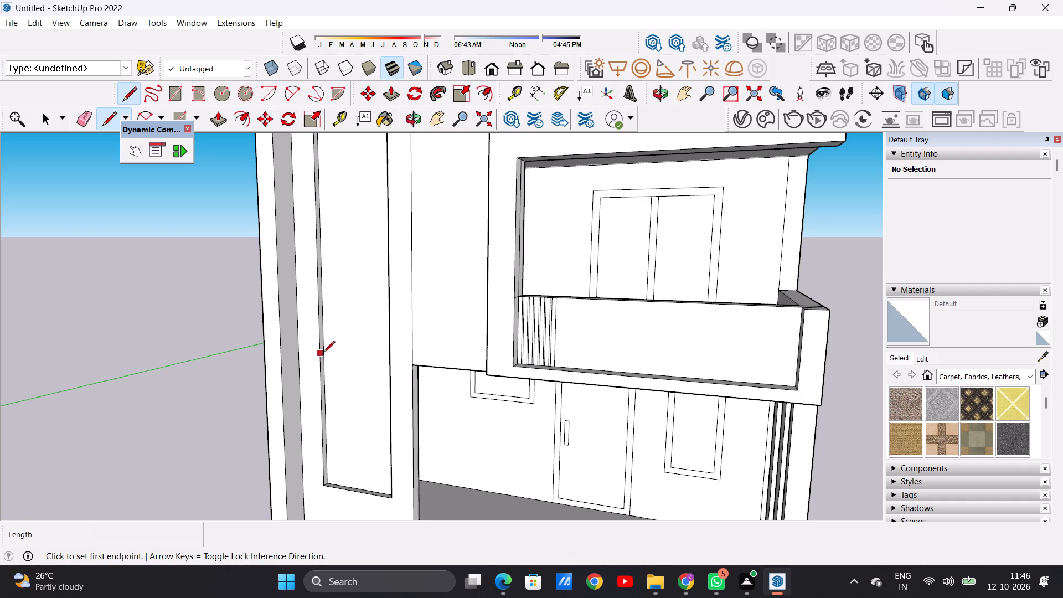
left_click(324, 355)
middle_click_drag(351, 367, 502, 339)
middle_click_drag(385, 371, 495, 362)
scroll(461, 368, "up", 5)
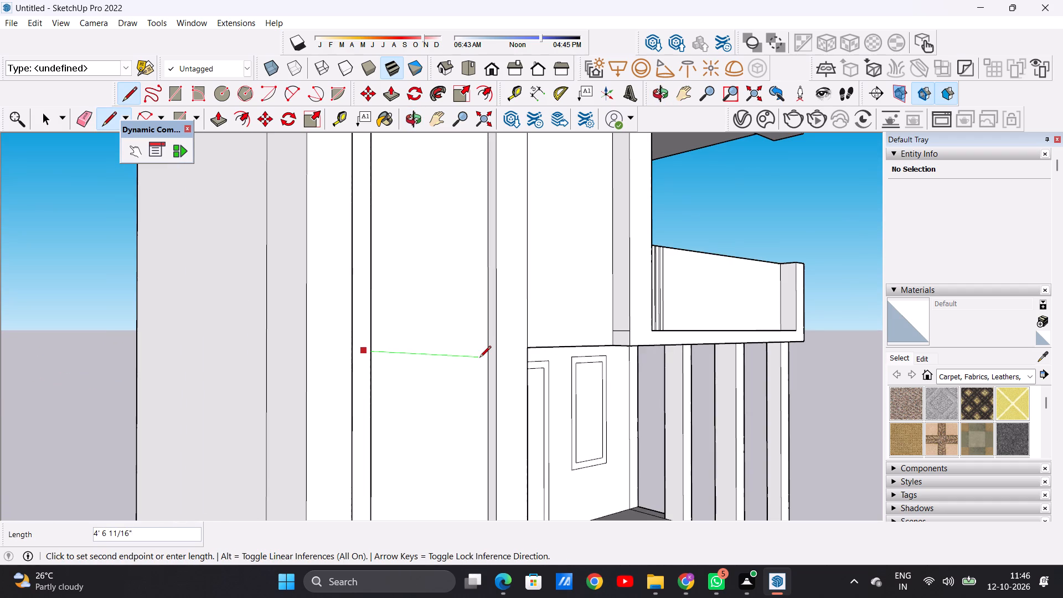
left_click(486, 349)
key("space")
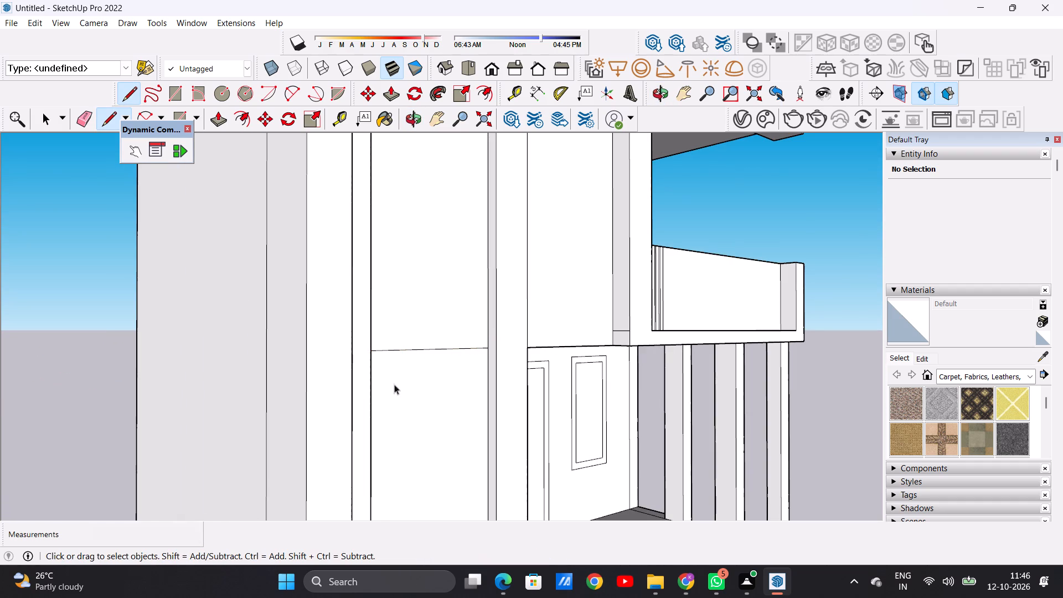
Draw two closely spaced vertical lines, each about 7' 5" long, from the lower divider to the recessed panel's bottom edge.
scroll(370, 390, "down", 20)
middle_click_drag(386, 387, 204, 396)
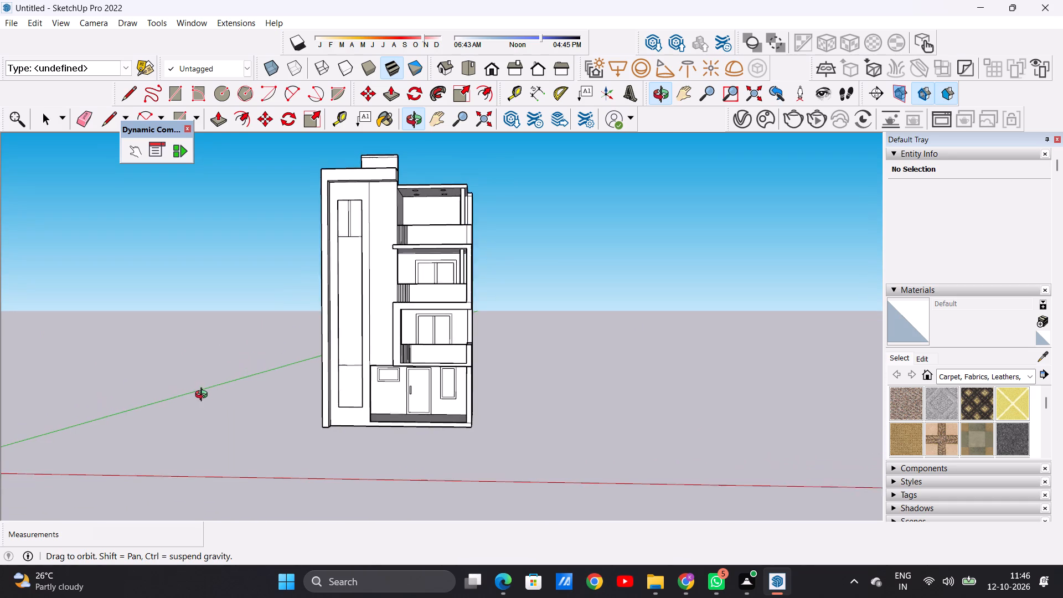
middle_click_drag(204, 396, 207, 396)
scroll(363, 379, "up", 10)
middle_click_drag(343, 385, 338, 420)
key("l")
scroll(347, 432, "up", 4)
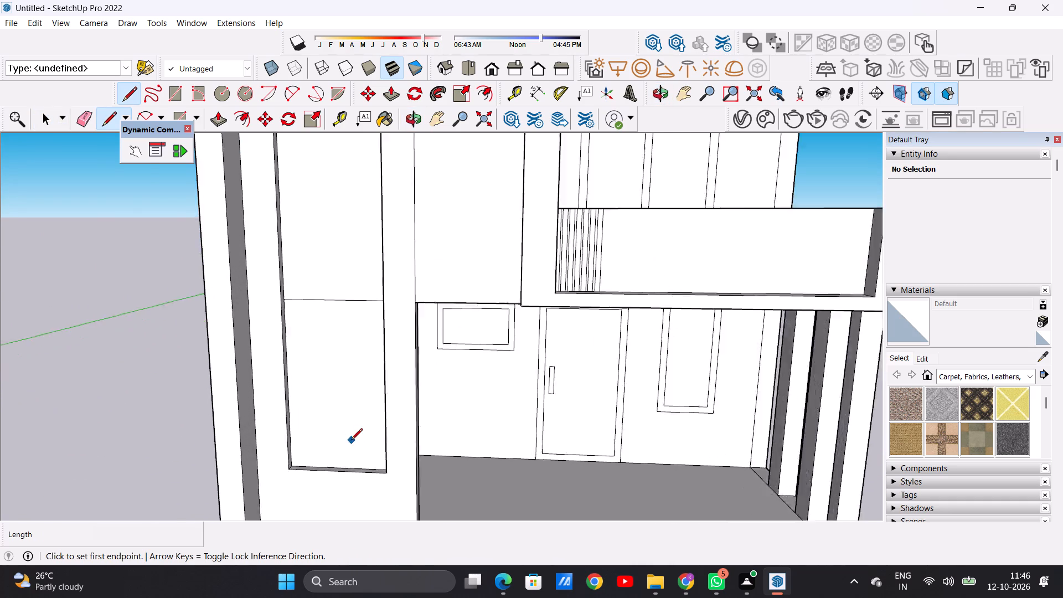
scroll(351, 441, "up", 3)
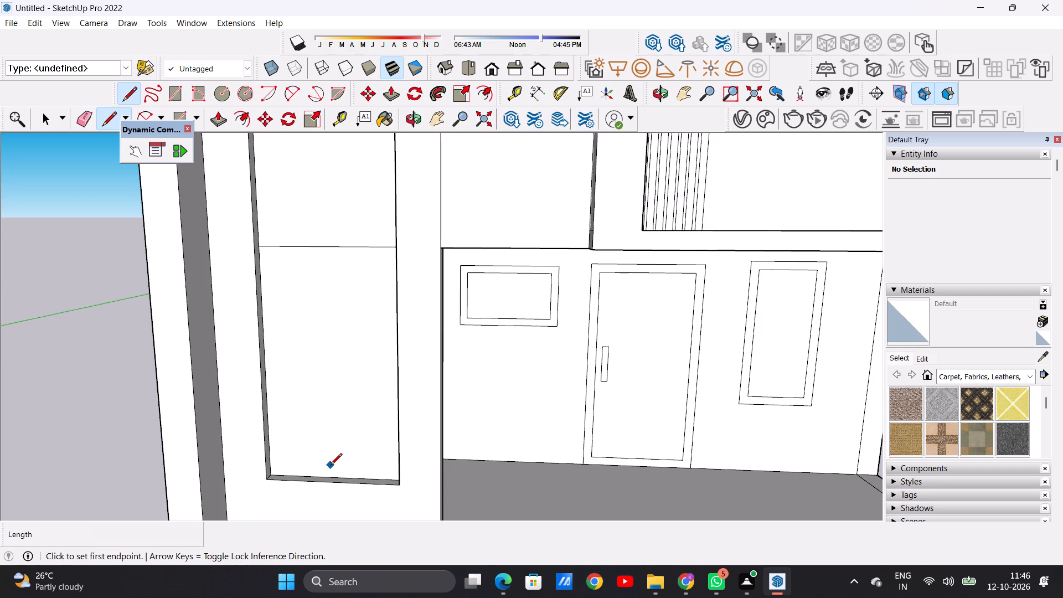
left_click(318, 248)
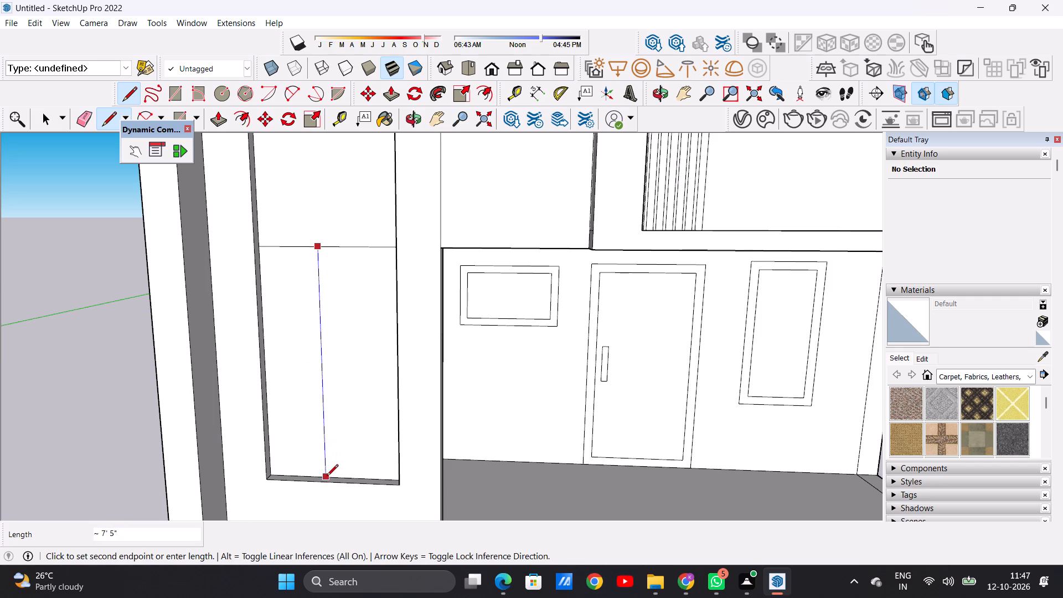
left_click(327, 477)
left_click(331, 249)
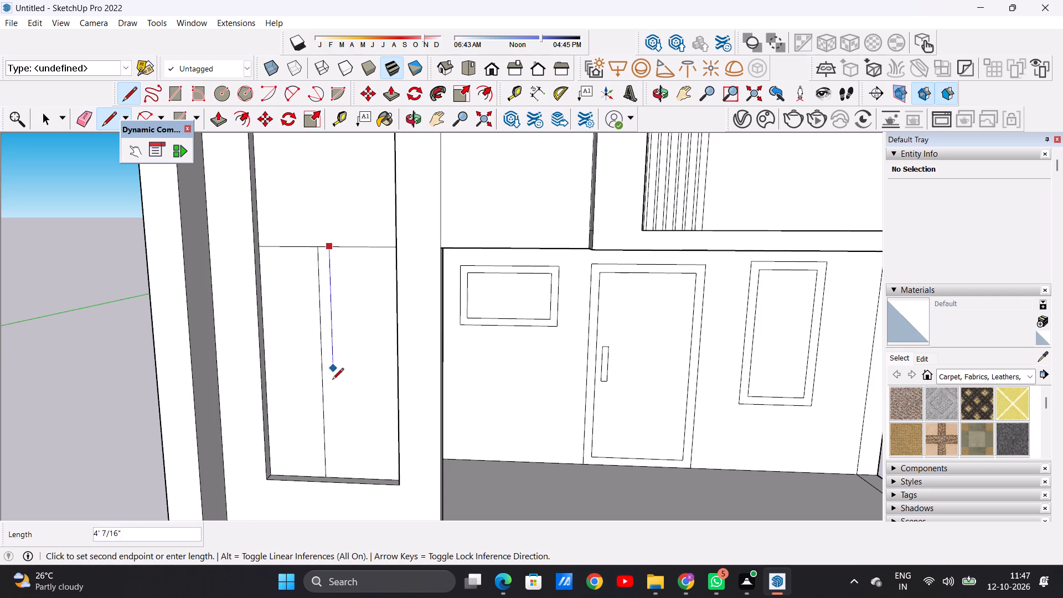
left_click(340, 474)
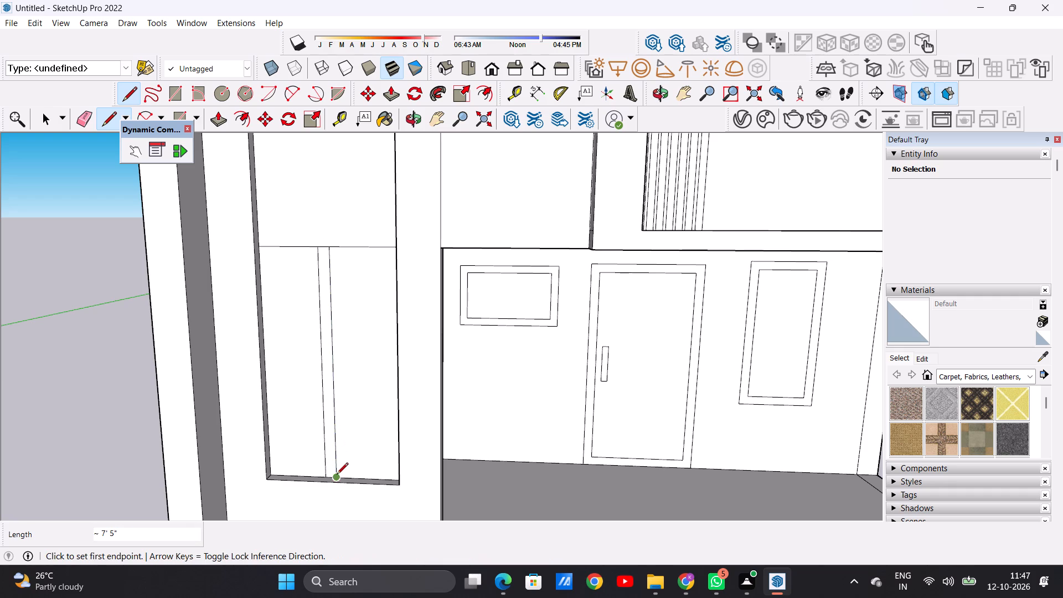
key("space")
scroll(337, 475, "down", 7)
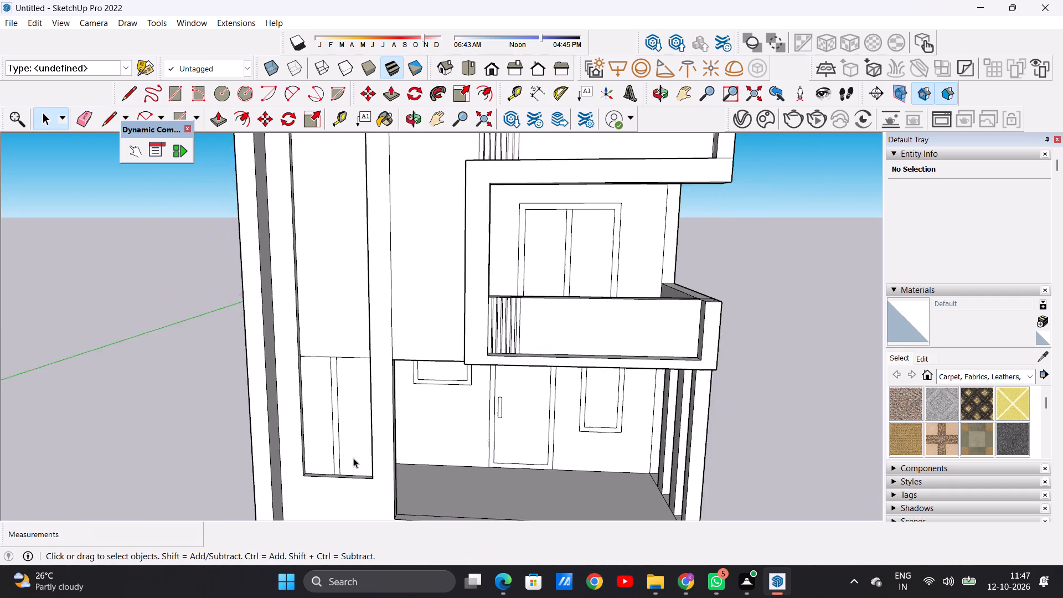
Draw a horizontal line about 4' 3 13/16" long across the recessed panel, just below the upper divider.
scroll(353, 458, "down", 19)
scroll(354, 399, "up", 6)
scroll(353, 398, "down", 1)
scroll(349, 398, "up", 4)
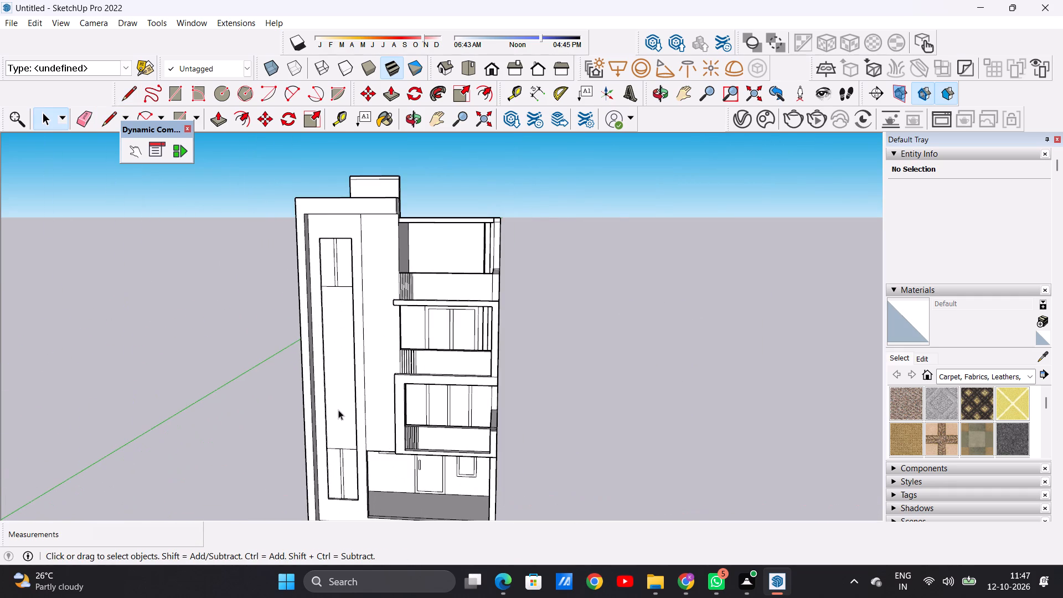
middle_click_drag(337, 405, 355, 389)
scroll(349, 399, "up", 3)
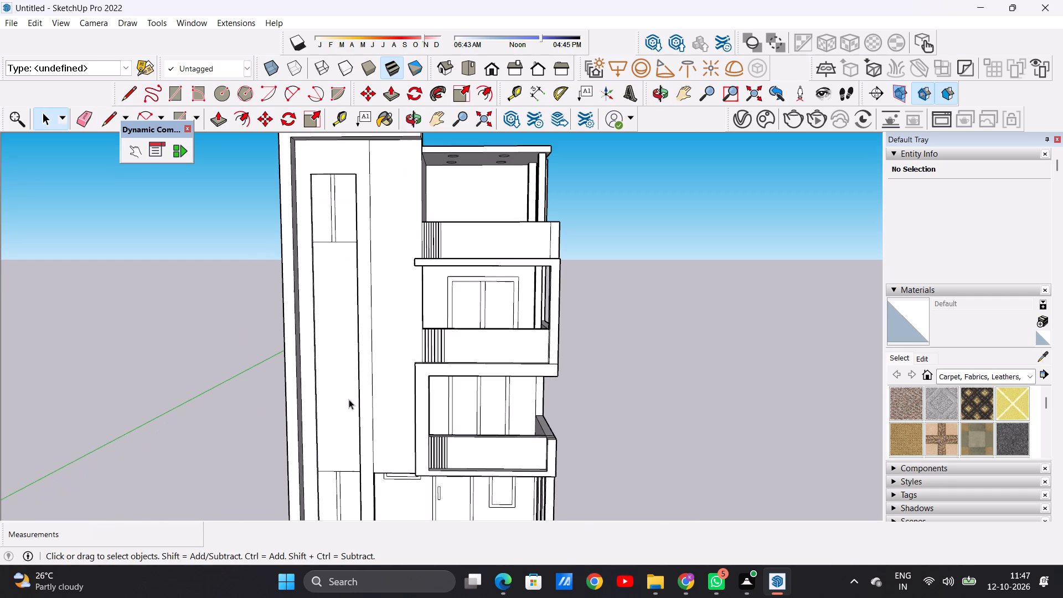
key("l")
middle_click_drag(327, 283, 278, 294)
scroll(327, 245, "up", 11)
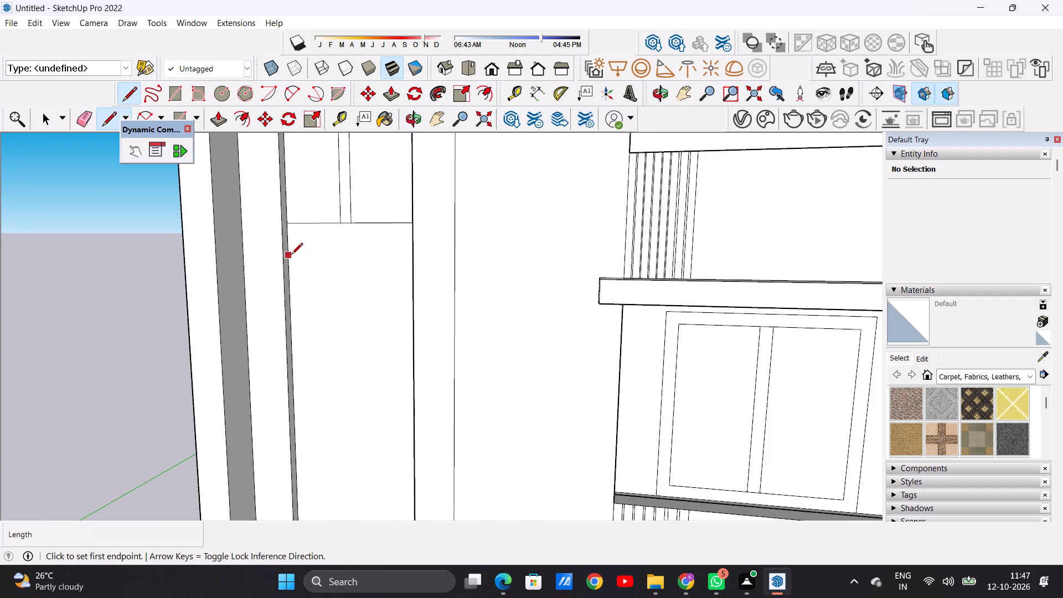
left_click(291, 255)
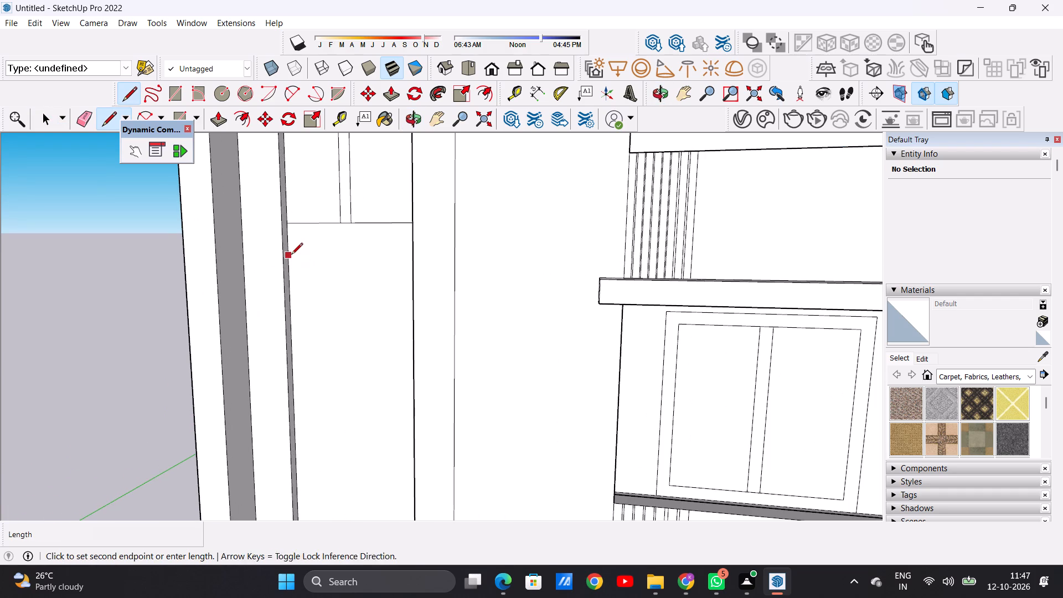
middle_click_drag(362, 260, 489, 256)
scroll(442, 255, "up", 7)
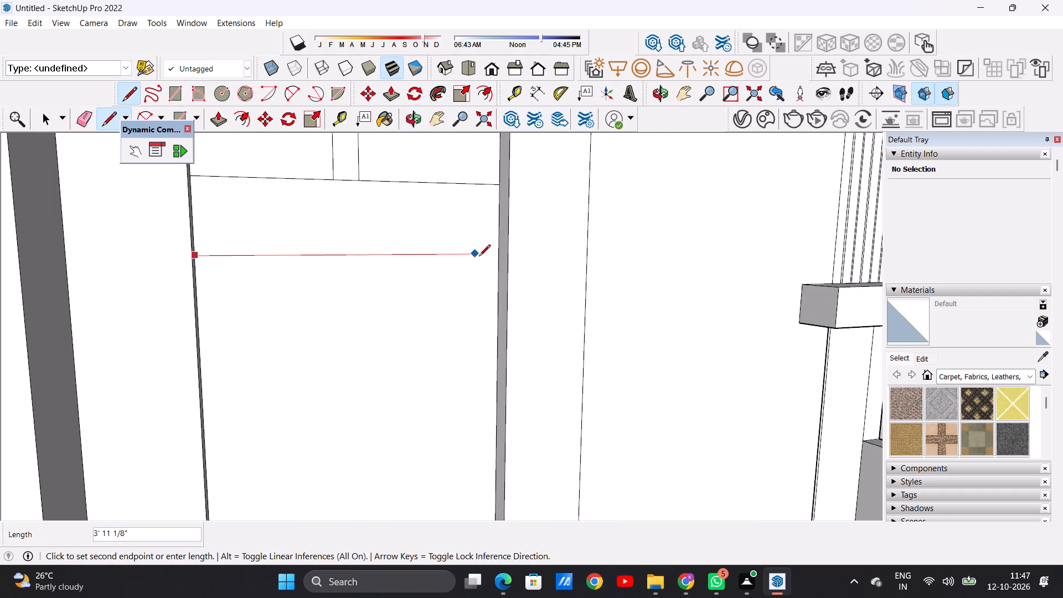
left_click(498, 255)
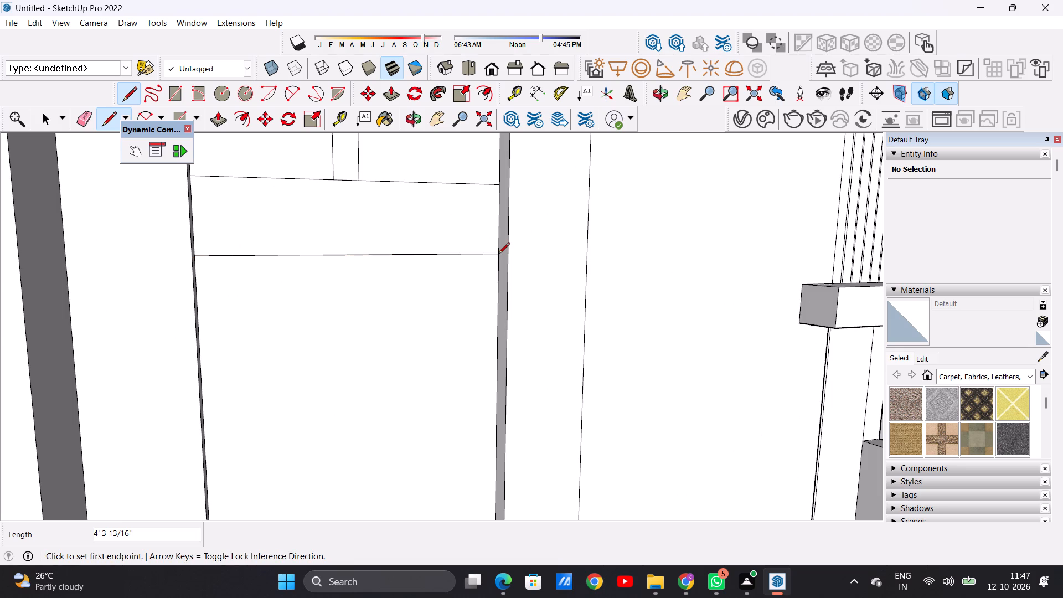
key("space")
Copy the new horizontal line about 9' 2 7/8" straight down the recessed panel's side edge.
scroll(460, 260, "down", 9)
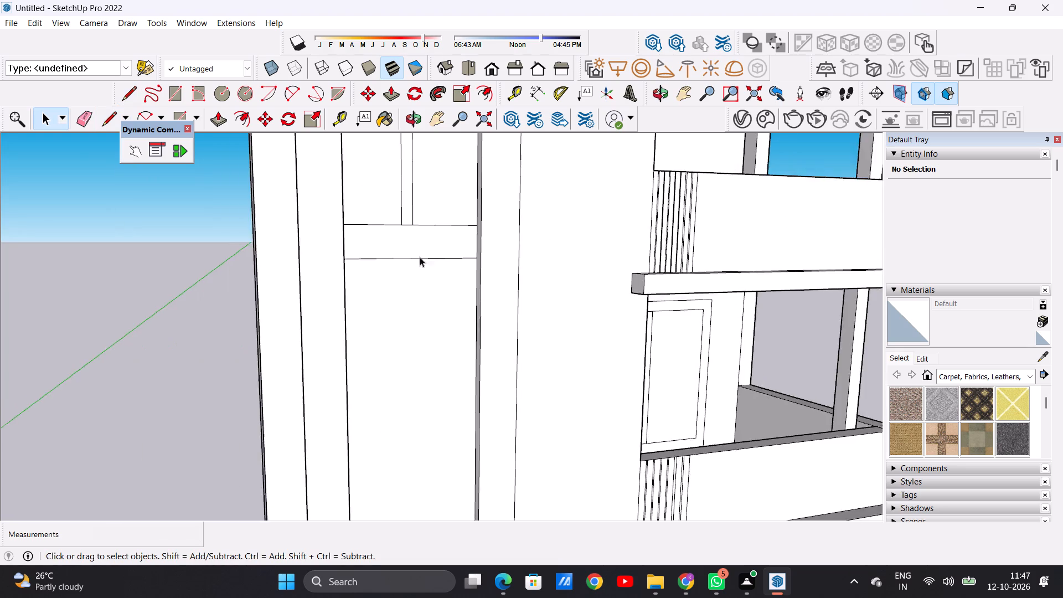
scroll(420, 257, "down", 6)
scroll(408, 246, "up", 1)
scroll(383, 236, "down", 14)
middle_click_drag(398, 309, 273, 323)
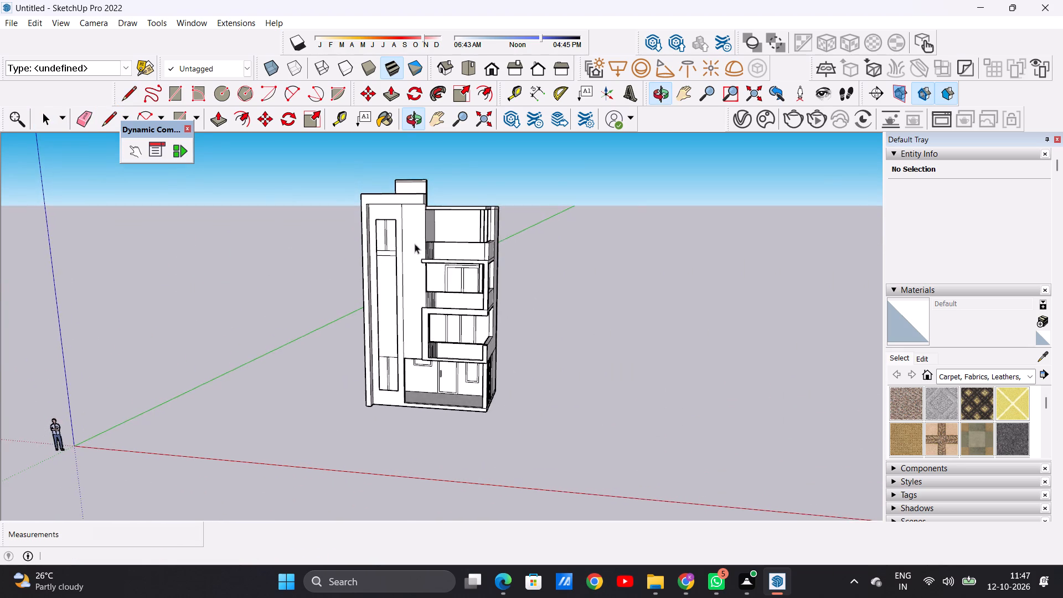
scroll(396, 256, "up", 4)
scroll(395, 257, "down", 1)
scroll(393, 256, "up", 20)
scroll(393, 256, "up", 1)
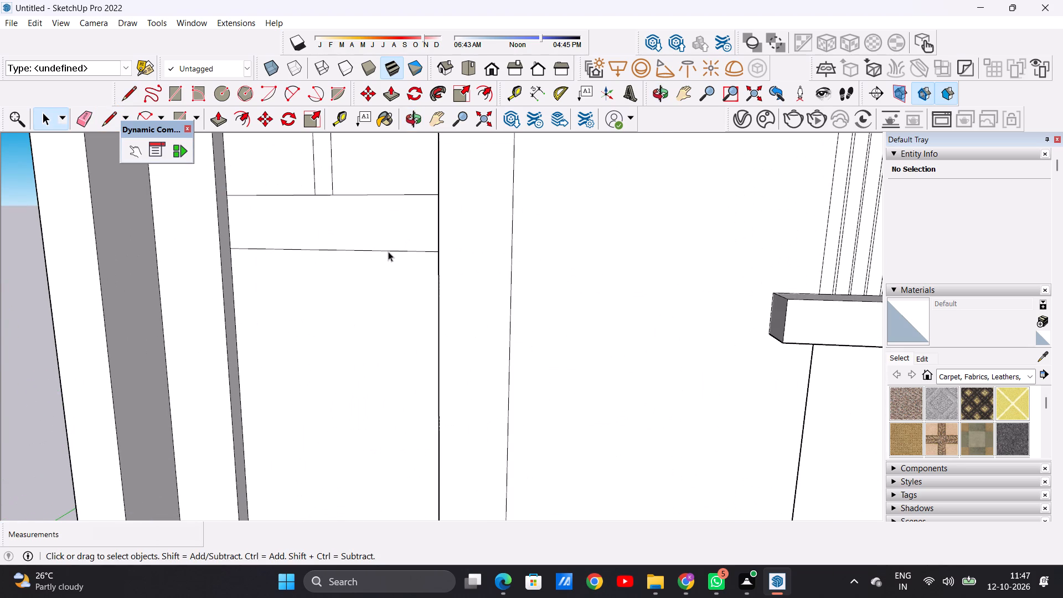
left_click(388, 250)
key("m")
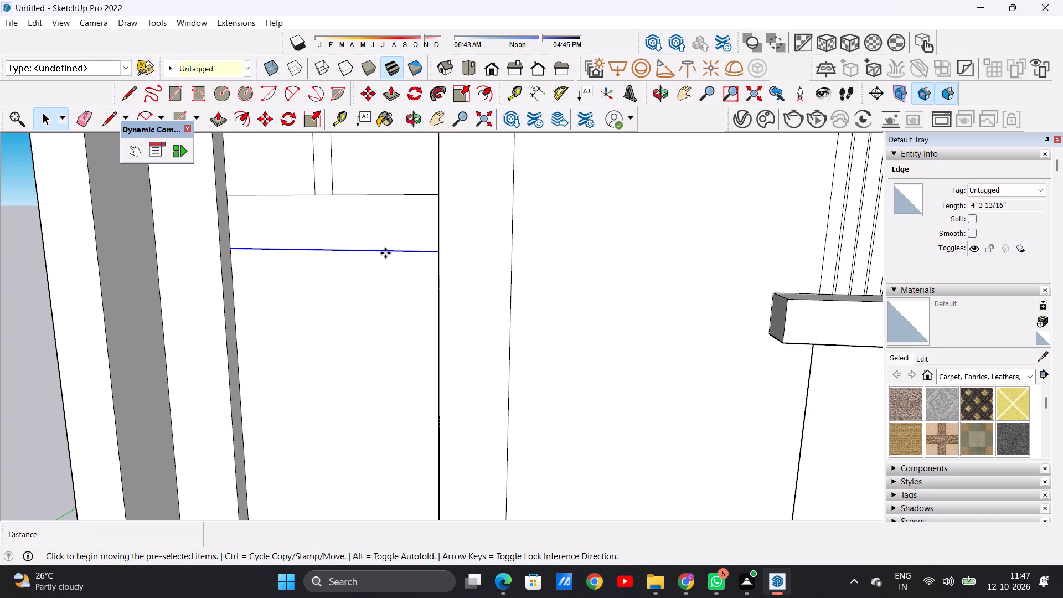
middle_click_drag(407, 281, 499, 288)
scroll(498, 263, "up", 1)
scroll(498, 263, "down", 1)
scroll(498, 263, "up", 4)
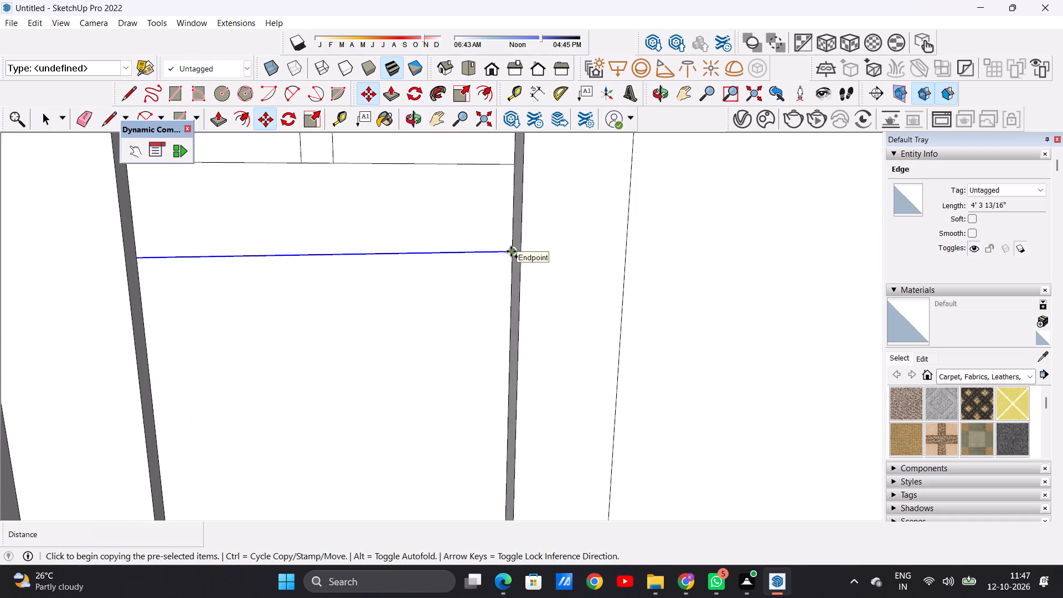
left_click(511, 251)
scroll(495, 313, "down", 11)
scroll(489, 288, "up", 1)
scroll(489, 288, "down", 2)
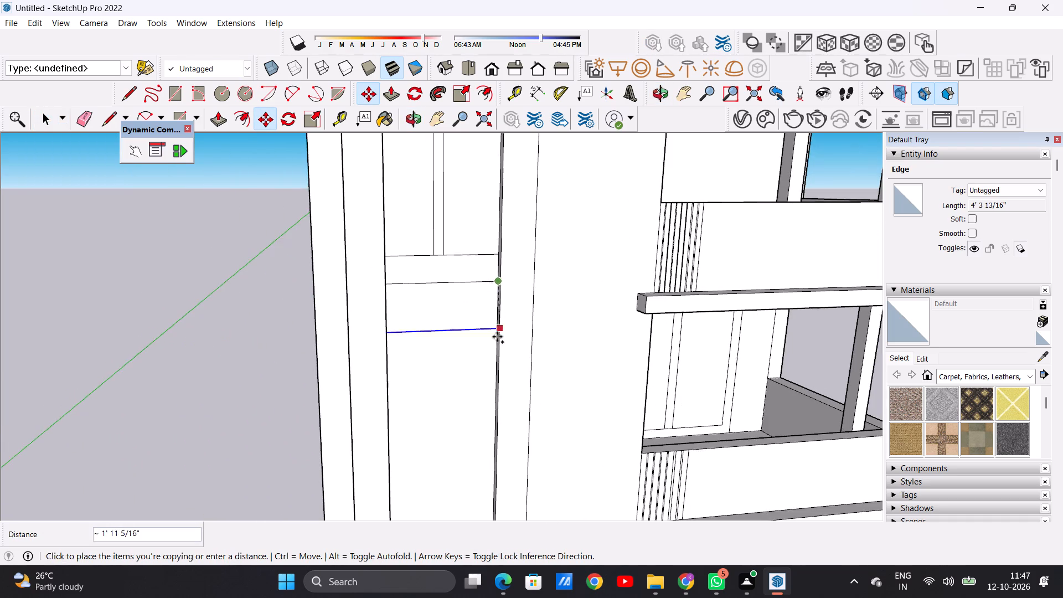
scroll(501, 364, "down", 15)
middle_click_drag(481, 377, 384, 360)
scroll(445, 373, "up", 2)
scroll(445, 373, "down", 1)
scroll(446, 373, "up", 8)
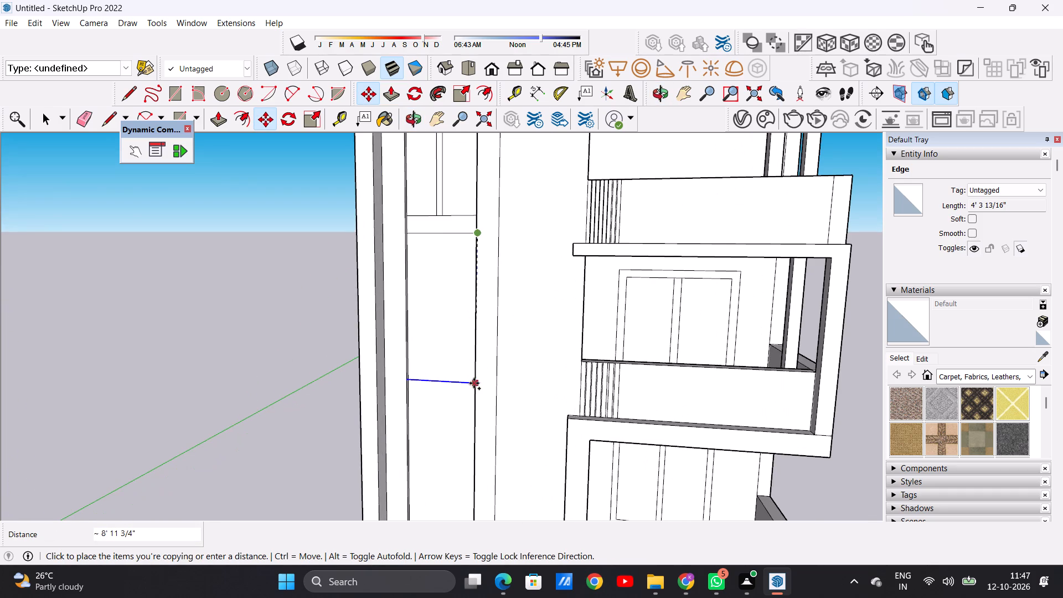
middle_click_drag(455, 394, 542, 389)
scroll(502, 386, "up", 7)
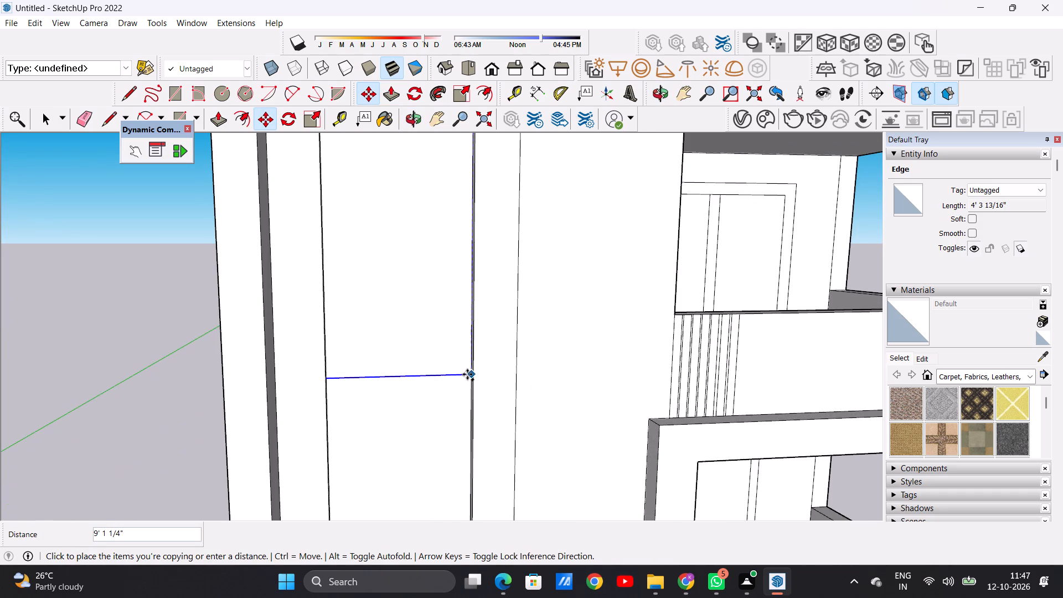
left_click(467, 379)
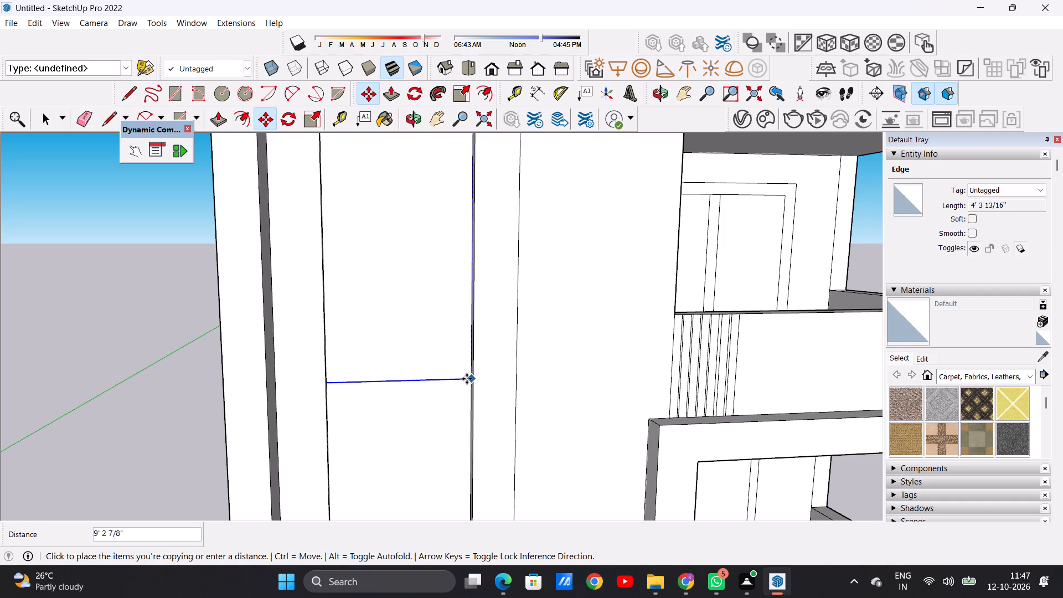
key("space")
scroll(424, 369, "down", 15)
left_click(278, 353)
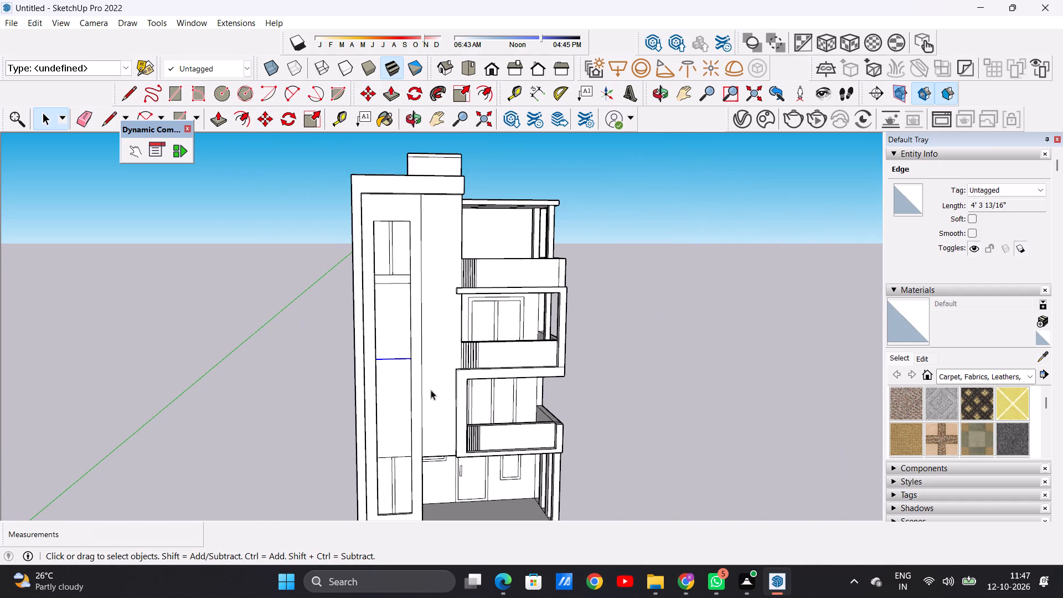
Examine the copied line's position in the recessed panel against the balconies and the panel's other dividers.
middle_click_drag(441, 393, 302, 389)
scroll(410, 357, "up", 8)
scroll(374, 358, "down", 1)
scroll(374, 358, "up", 7)
scroll(306, 337, "up", 7)
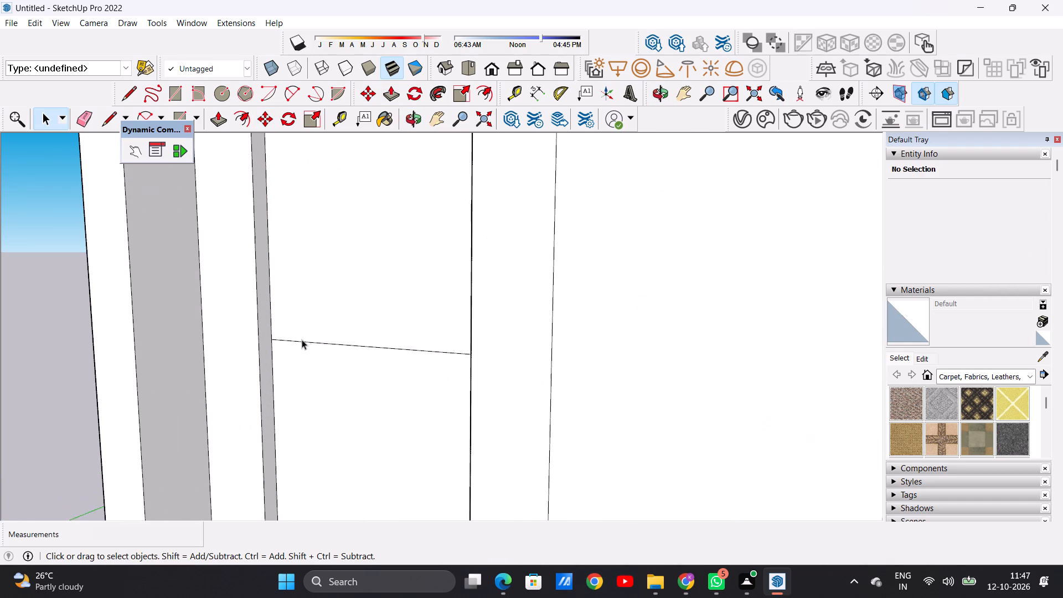
middle_click_drag(293, 360, 386, 369)
scroll(390, 368, "down", 16)
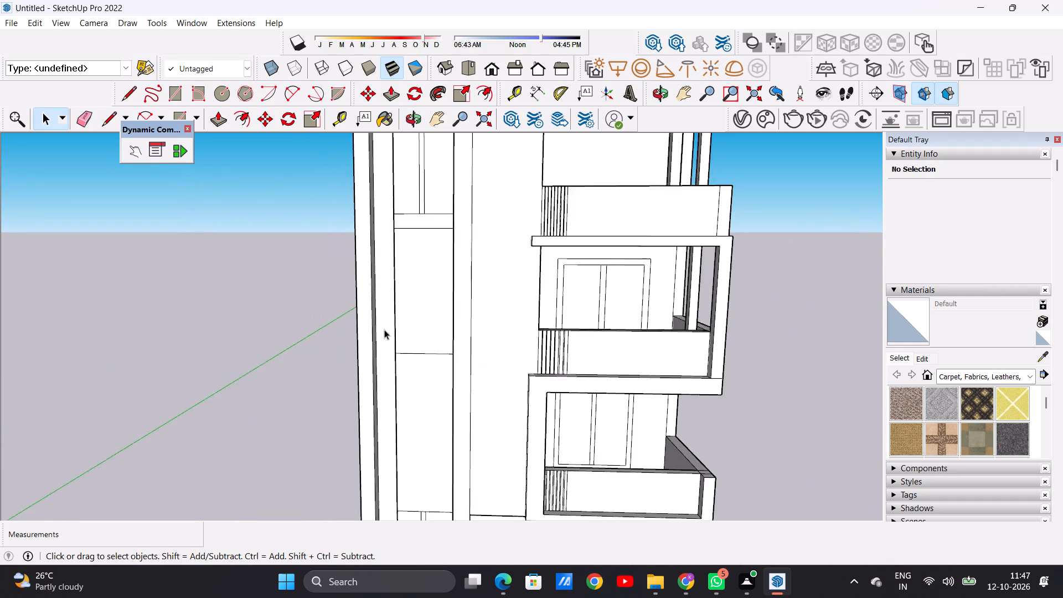
scroll(384, 329, "down", 12)
scroll(405, 367, "up", 10)
scroll(403, 368, "down", 2)
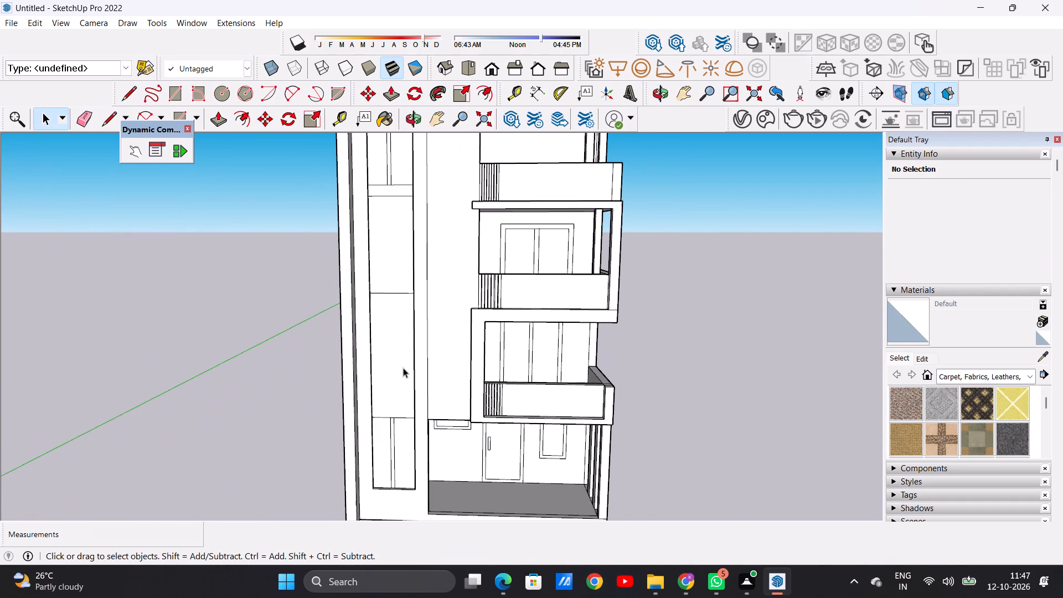
scroll(403, 368, "down", 5)
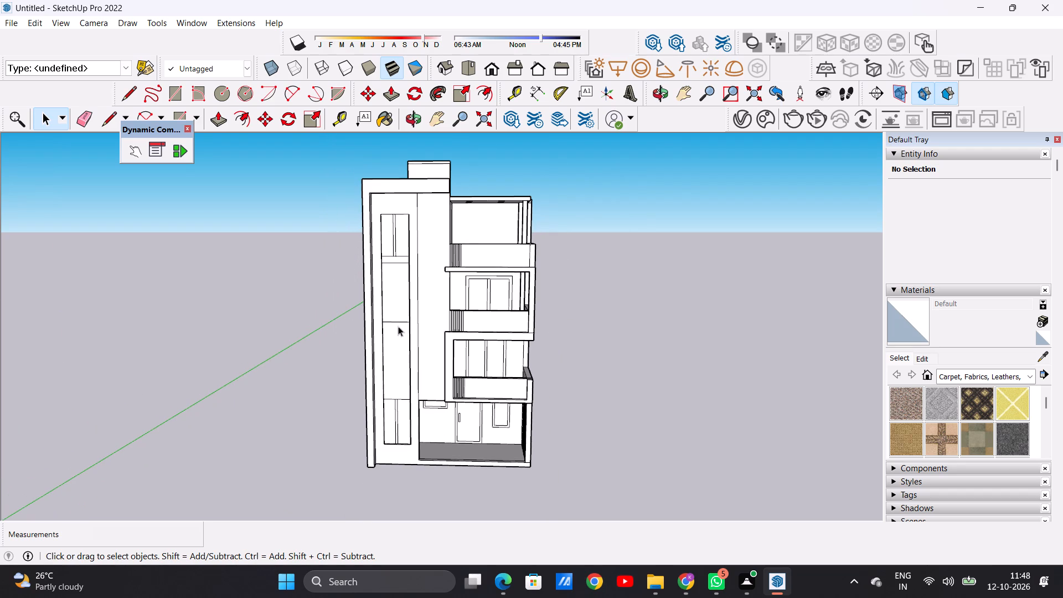
Move the copied horizontal line in the middle of the recessed panel up about 8 3/8".
scroll(400, 323, "up", 14)
middle_click_drag(375, 342, 519, 391)
scroll(513, 351, "up", 7)
left_click(500, 341)
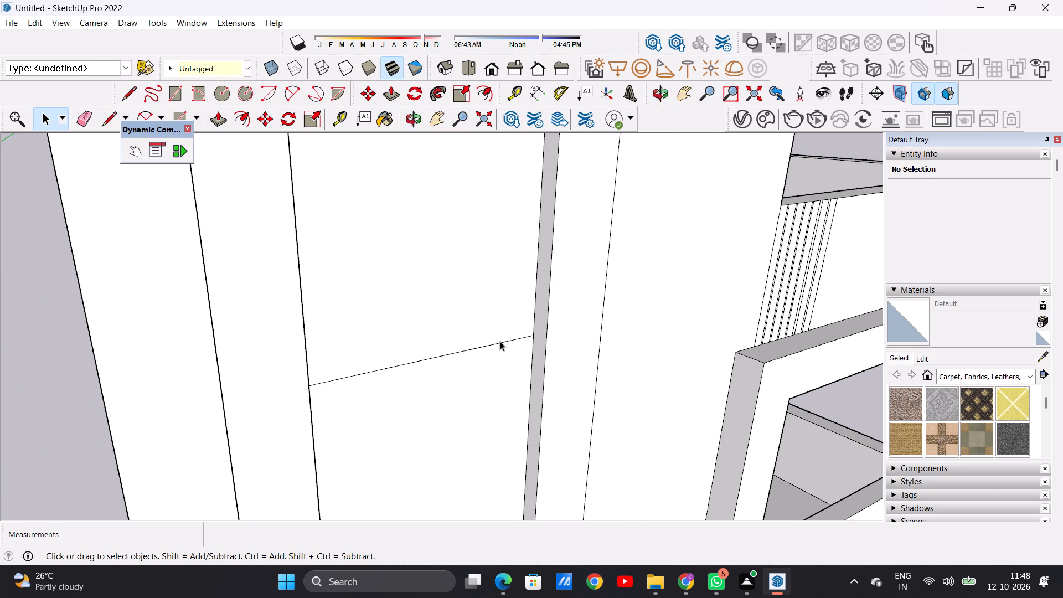
key("m")
left_click(531, 336)
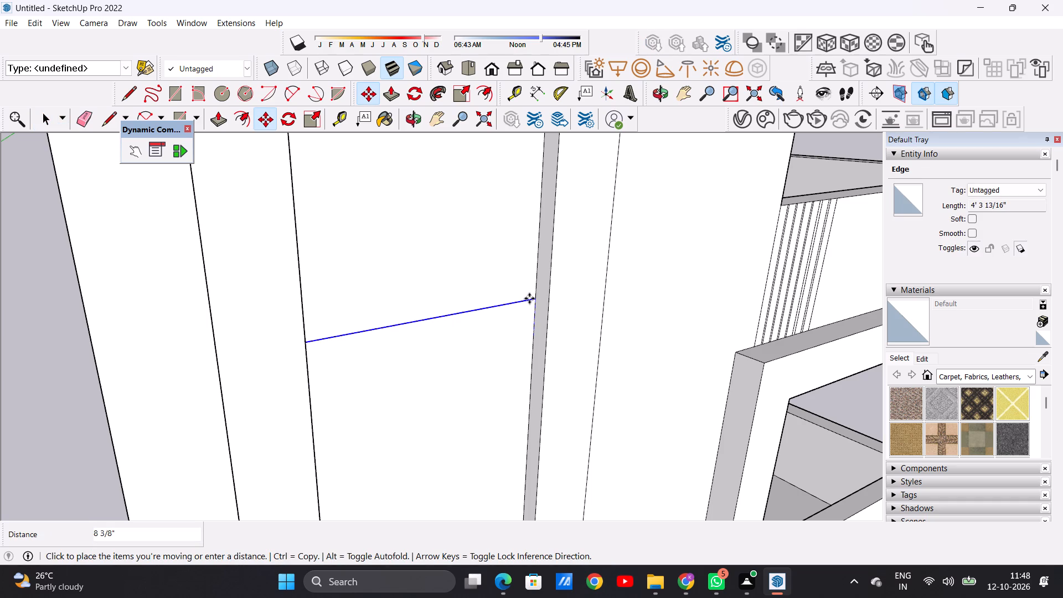
left_click(529, 298)
key("space")
left_click(60, 334)
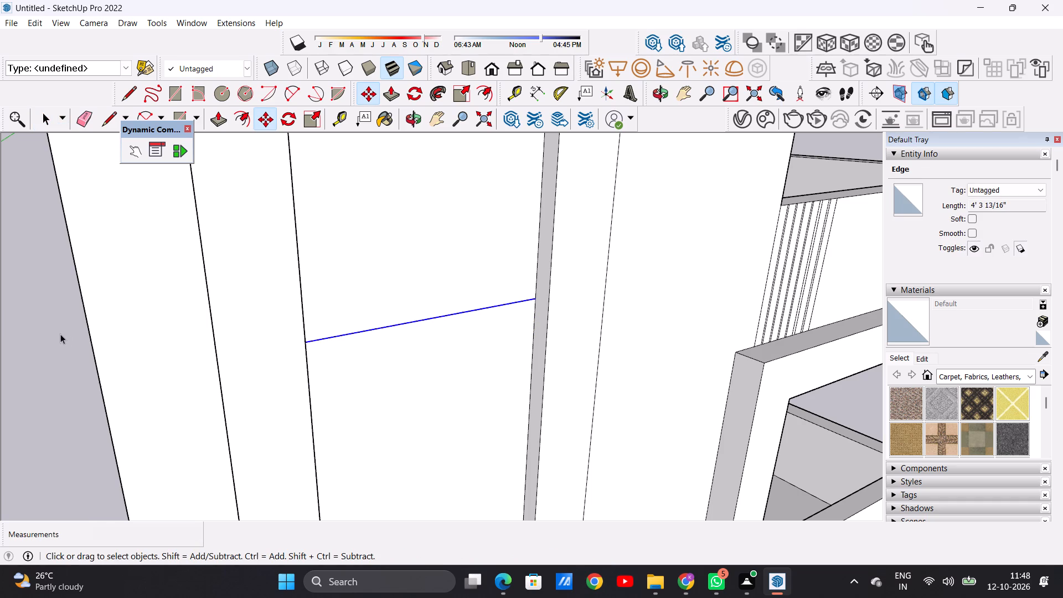
Draw a horizontal line about 4' 3 13/16" long across the recessed panel, just below the middle line.
scroll(405, 378, "down", 20)
scroll(405, 378, "down", 2)
middle_click_drag(389, 357, 259, 342)
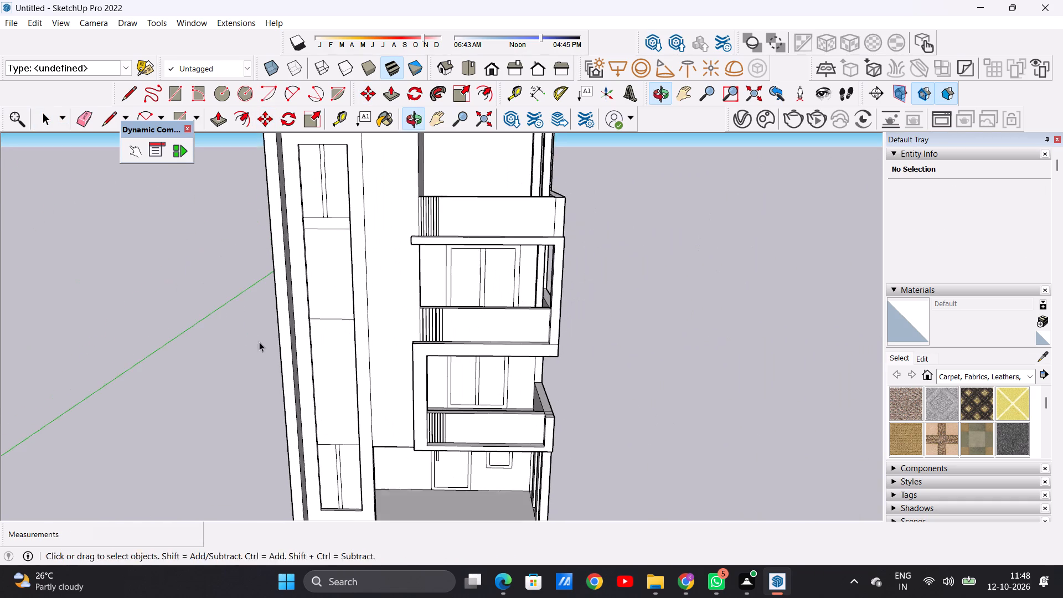
middle_click_drag(259, 342, 254, 341)
middle_click_drag(288, 344, 305, 325)
scroll(347, 400, "up", 3)
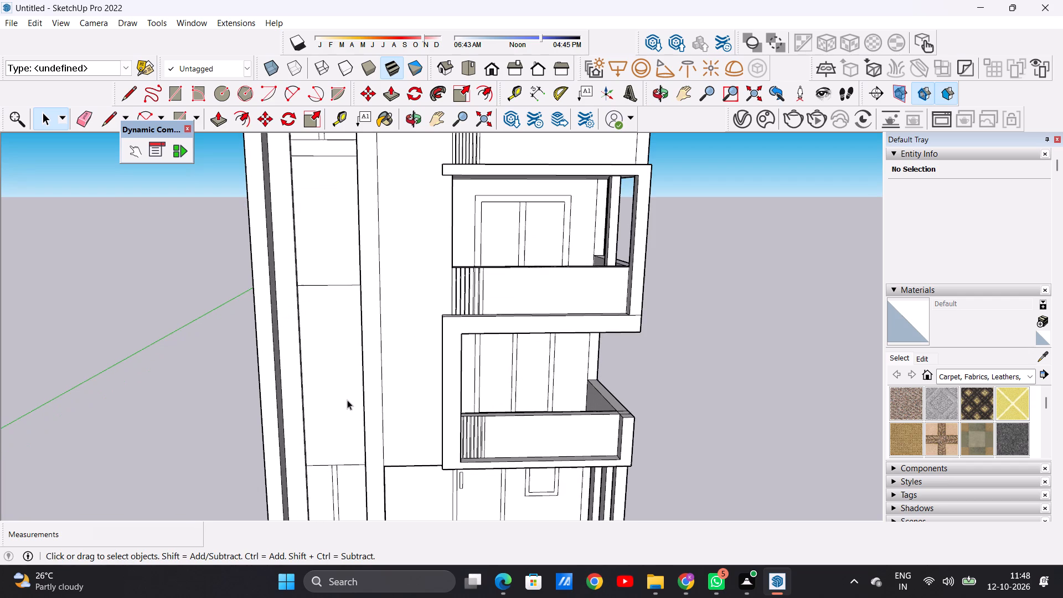
key("l")
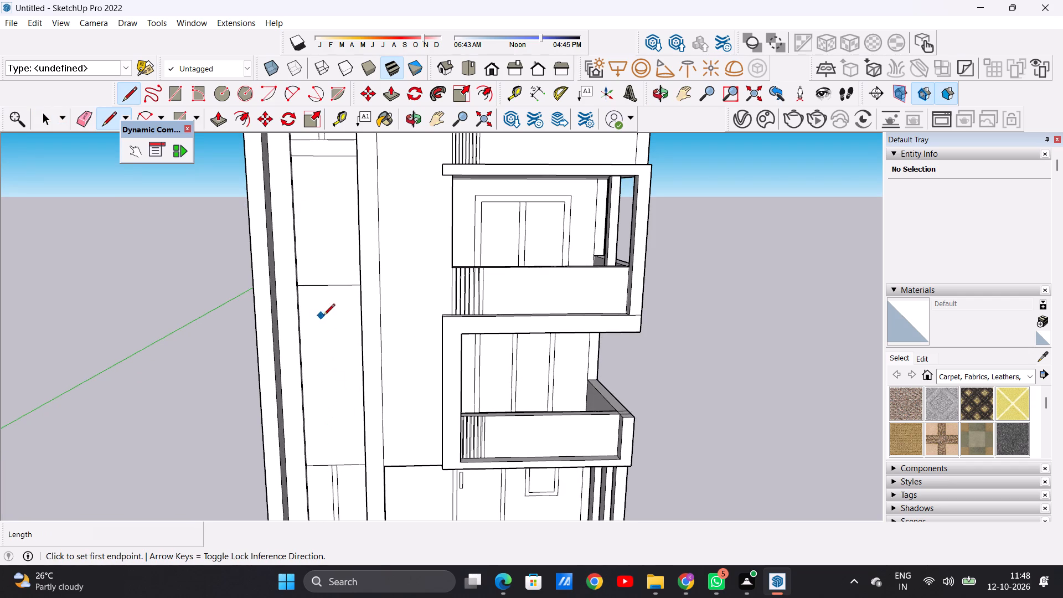
middle_click_drag(295, 324, 228, 340)
scroll(309, 306, "up", 6)
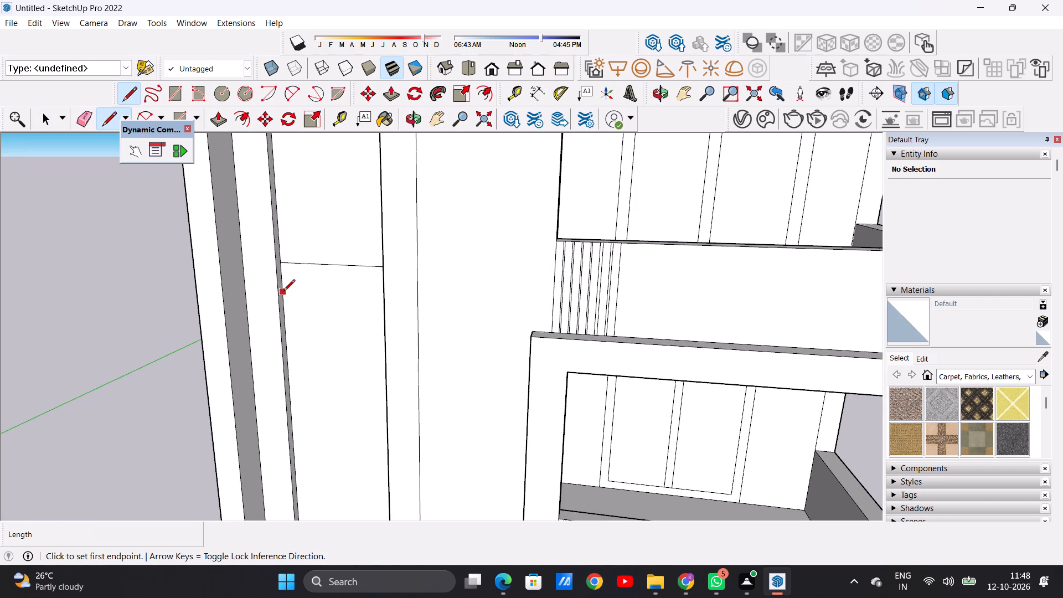
left_click(283, 292)
middle_click_drag(322, 304, 470, 280)
scroll(443, 284, "up", 3)
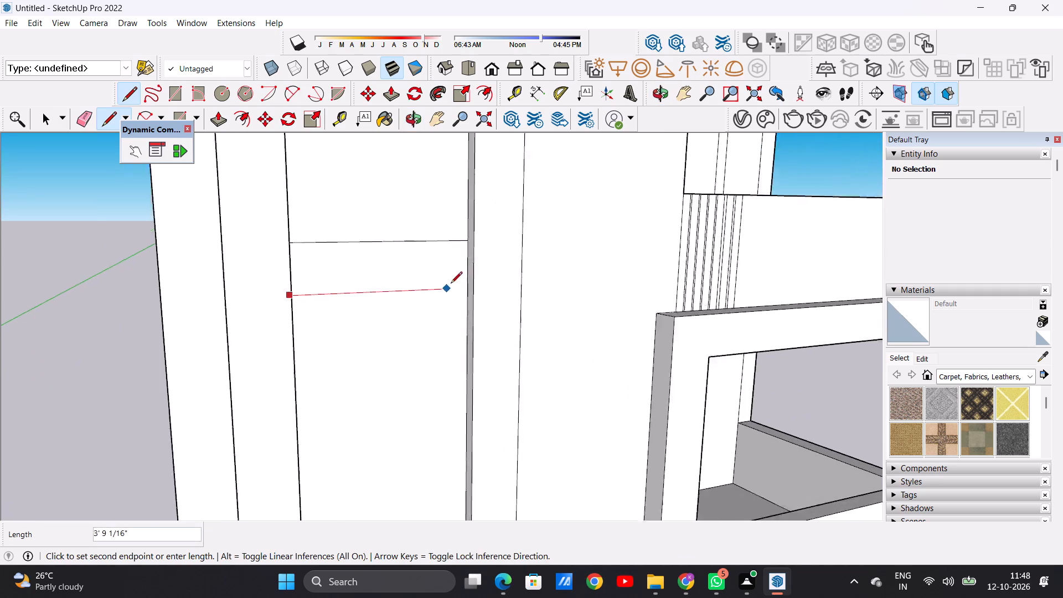
scroll(451, 284, "up", 3)
left_click(469, 291)
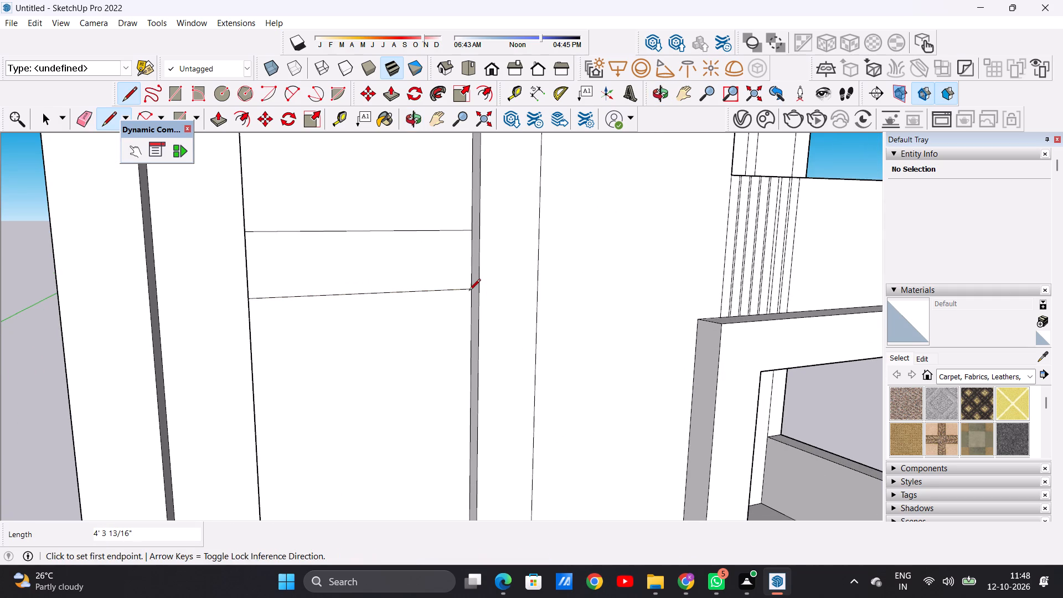
key("space")
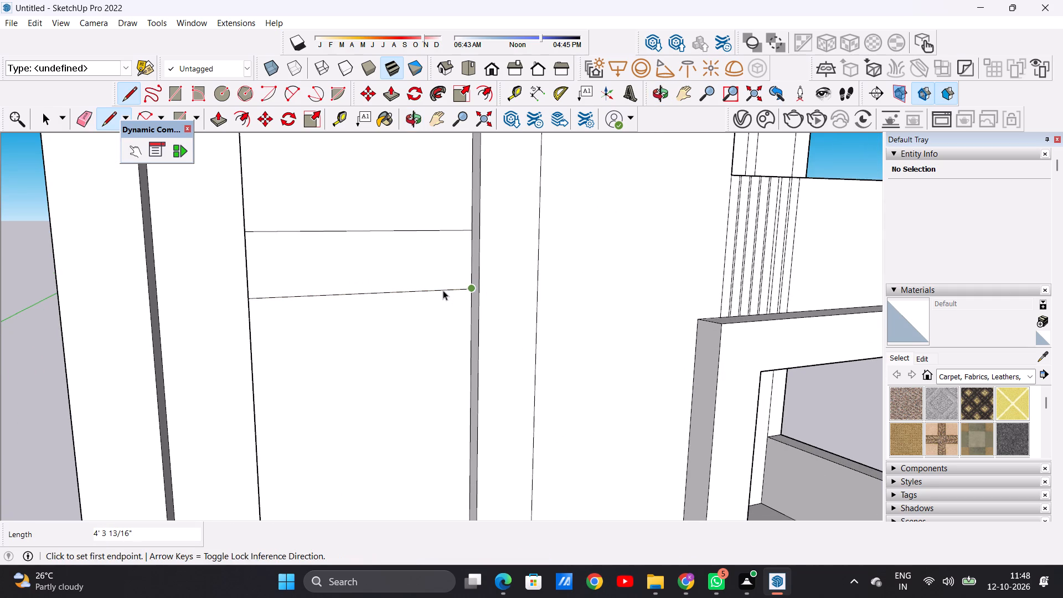
Copy the horizontal line below the recessed panel's middle line about 10' 7 13/16" straight down the panel's side edge.
double_click(443, 291)
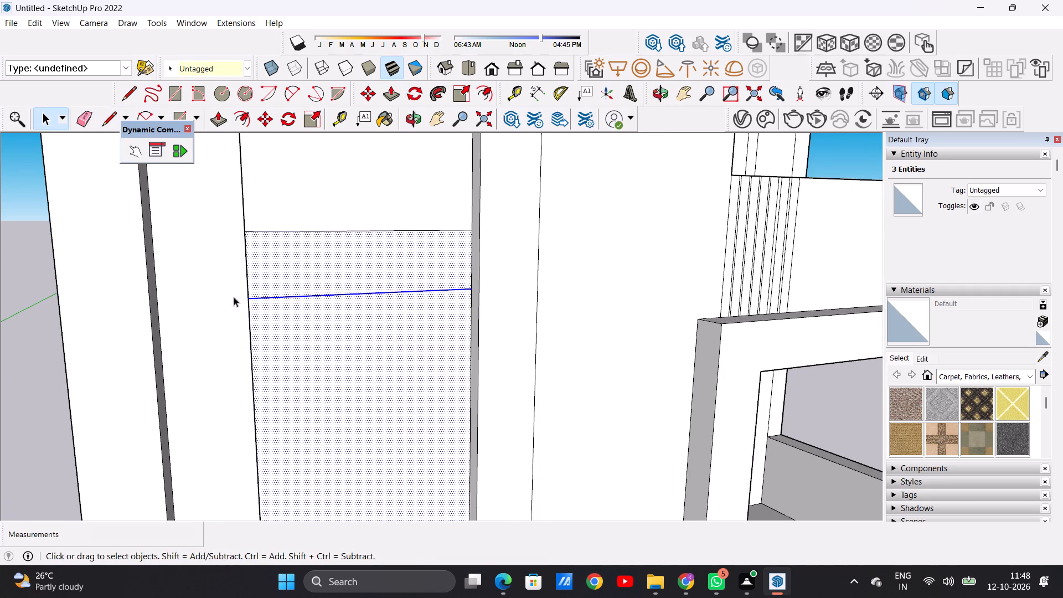
left_click(20, 287)
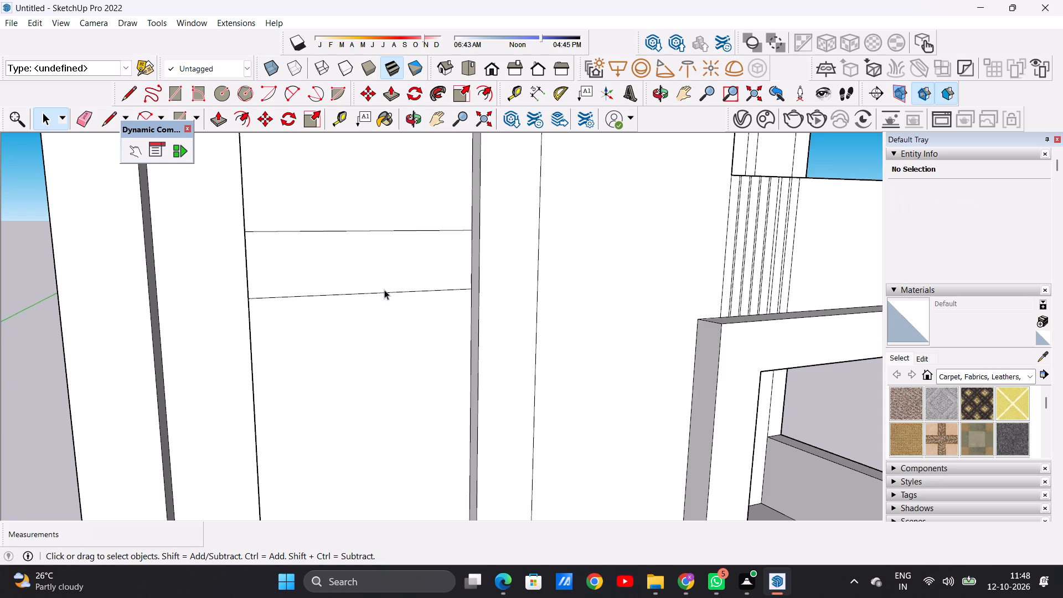
left_click(385, 290)
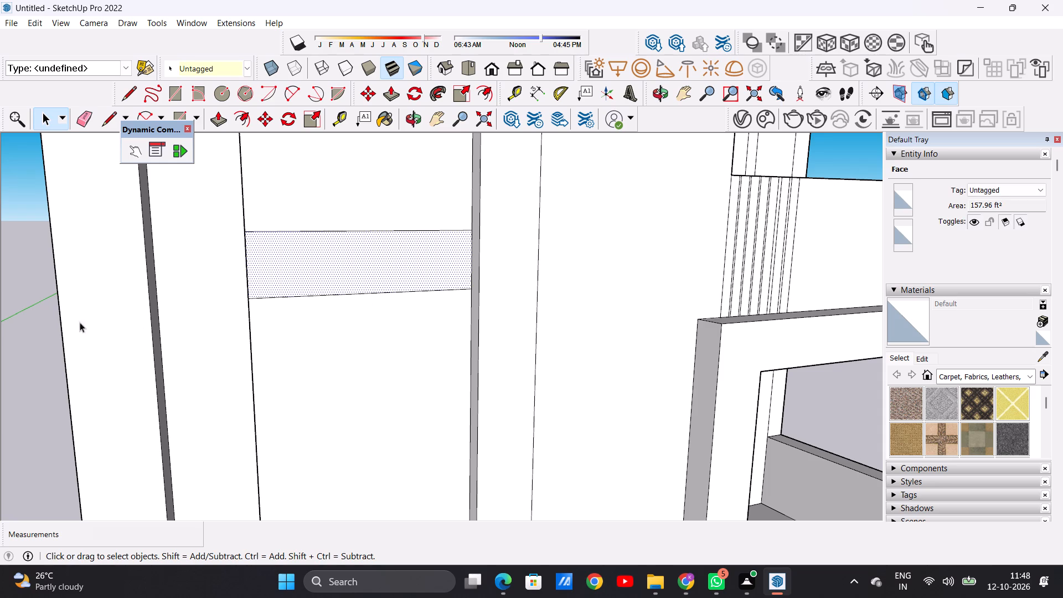
left_click(28, 333)
scroll(380, 319, "up", 6)
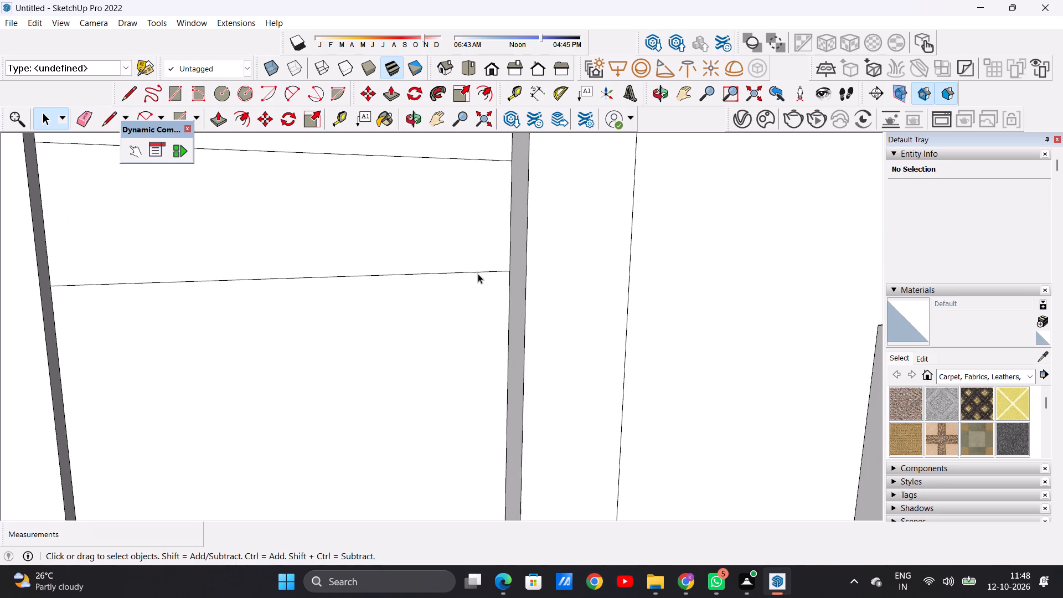
left_click(478, 271)
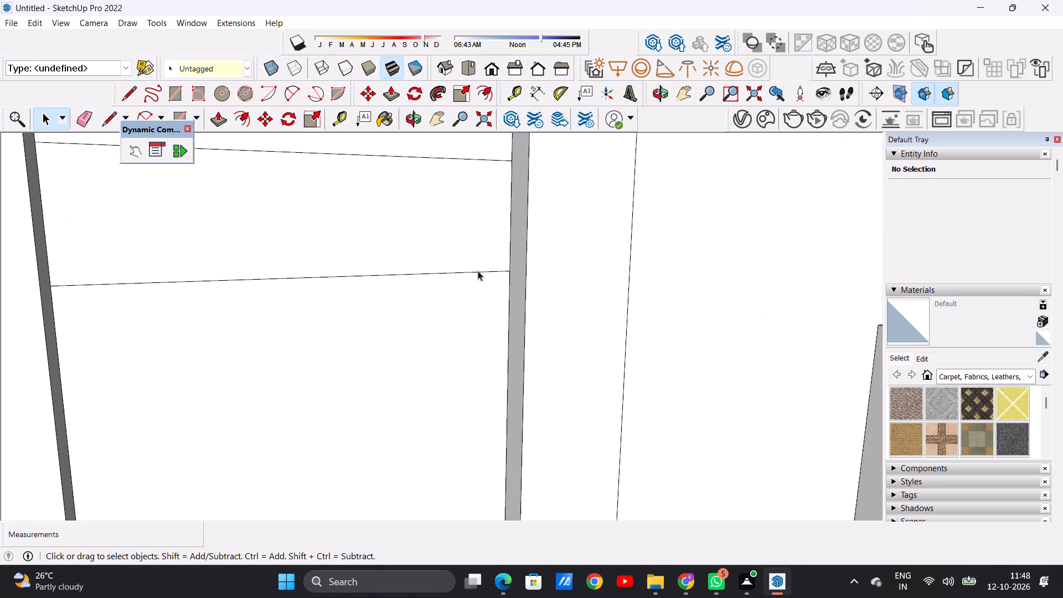
key("m")
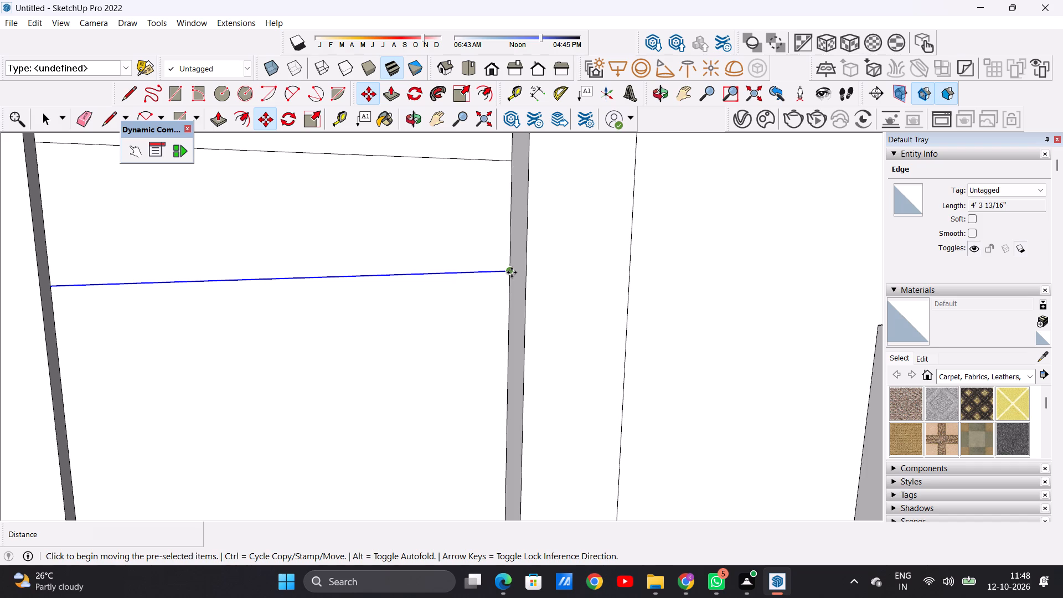
left_click(512, 272)
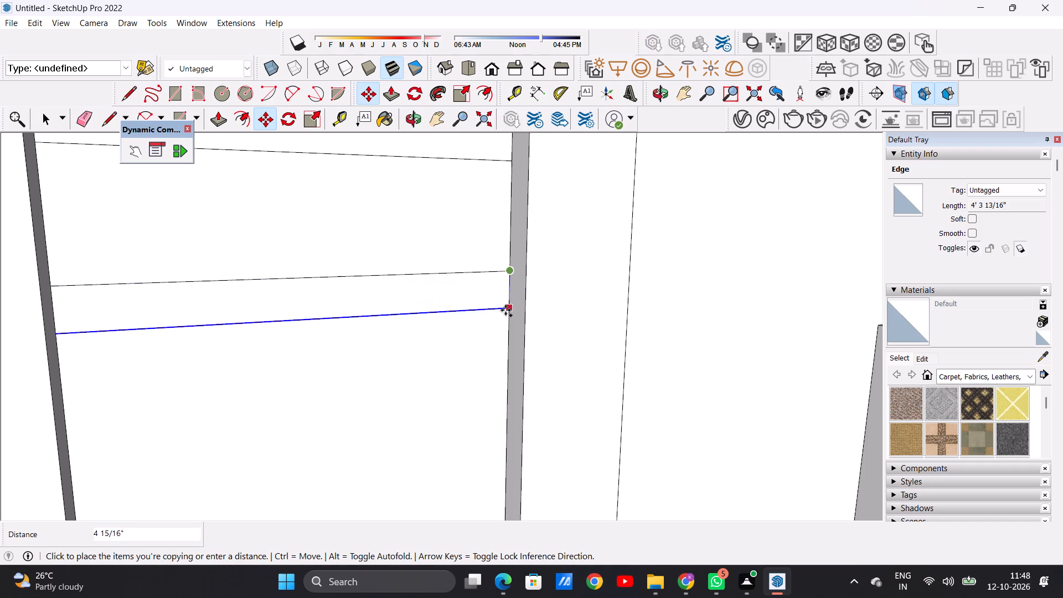
scroll(505, 307, "down", 18)
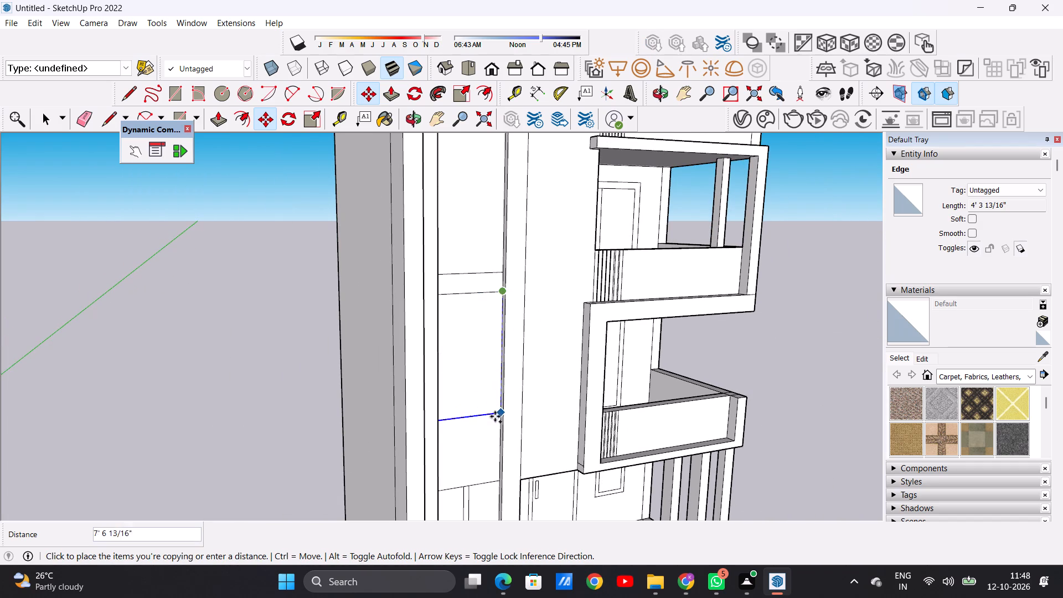
left_click(494, 460)
key("space")
left_click(171, 374)
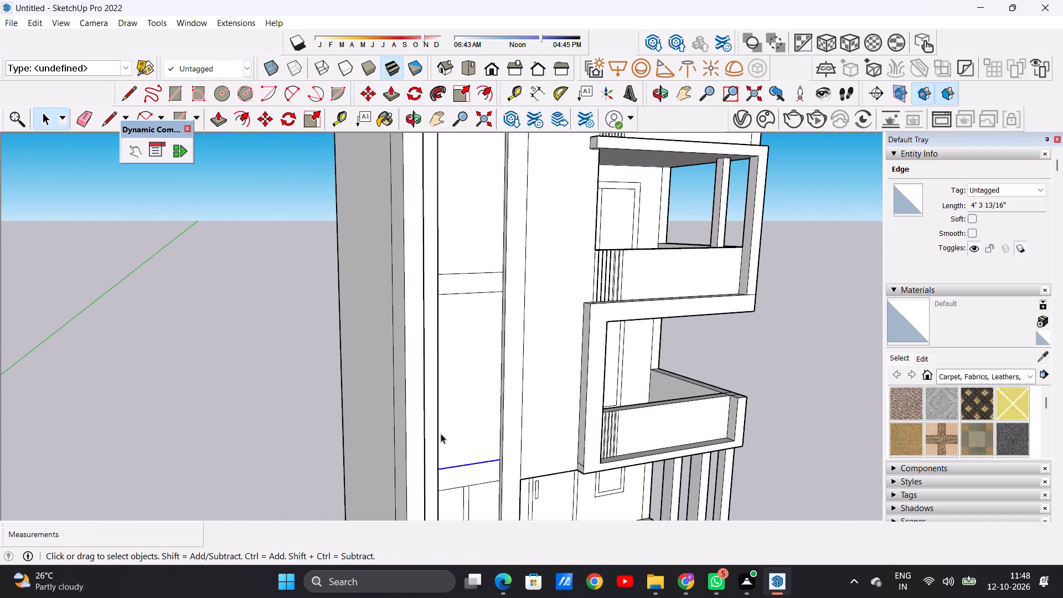
Draw two closely spaced vertical lines about 8' 6 1/2" long between the recessed panel's upper and middle horizontal bars.
scroll(491, 465, "up", 14)
scroll(353, 447, "down", 20)
scroll(353, 447, "down", 4)
middle_click_drag(470, 370, 392, 378)
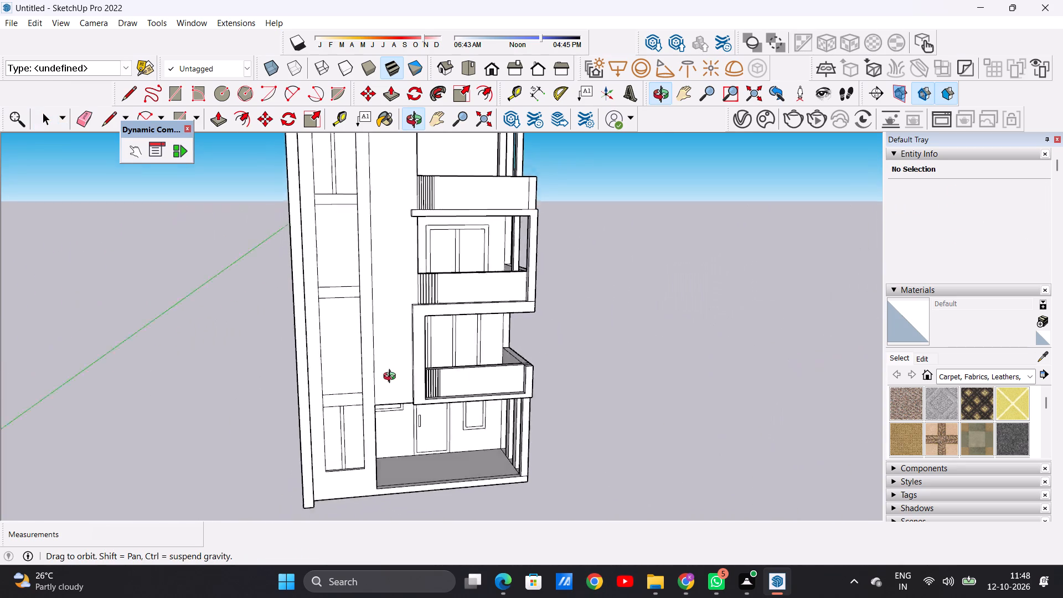
middle_click_drag(392, 378, 370, 391)
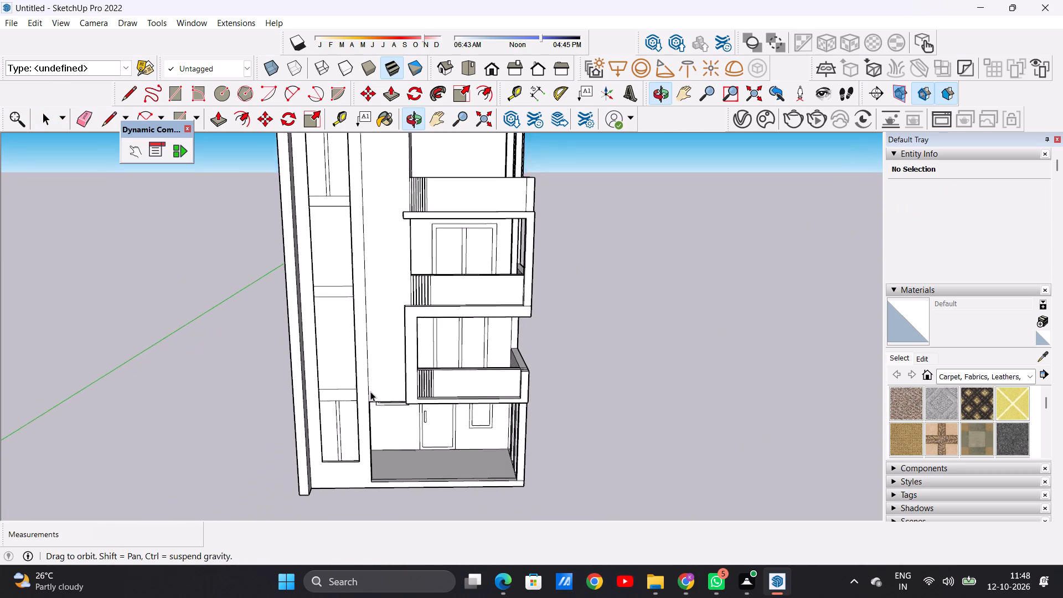
middle_click_drag(370, 391, 377, 391)
scroll(347, 405, "down", 5)
scroll(336, 310, "up", 11)
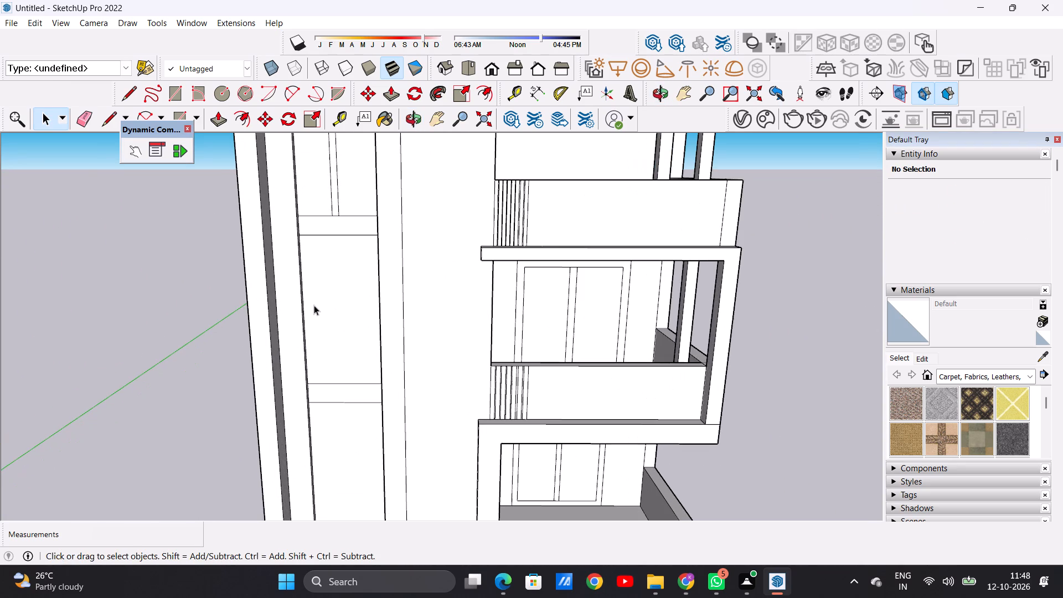
key("l")
scroll(322, 294, "up", 3)
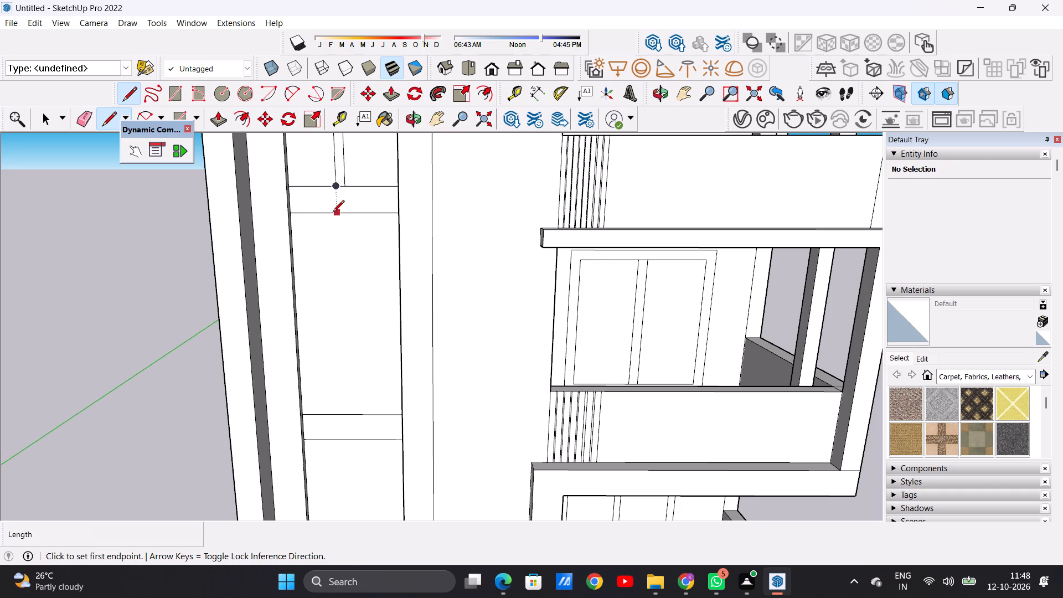
left_click(335, 214)
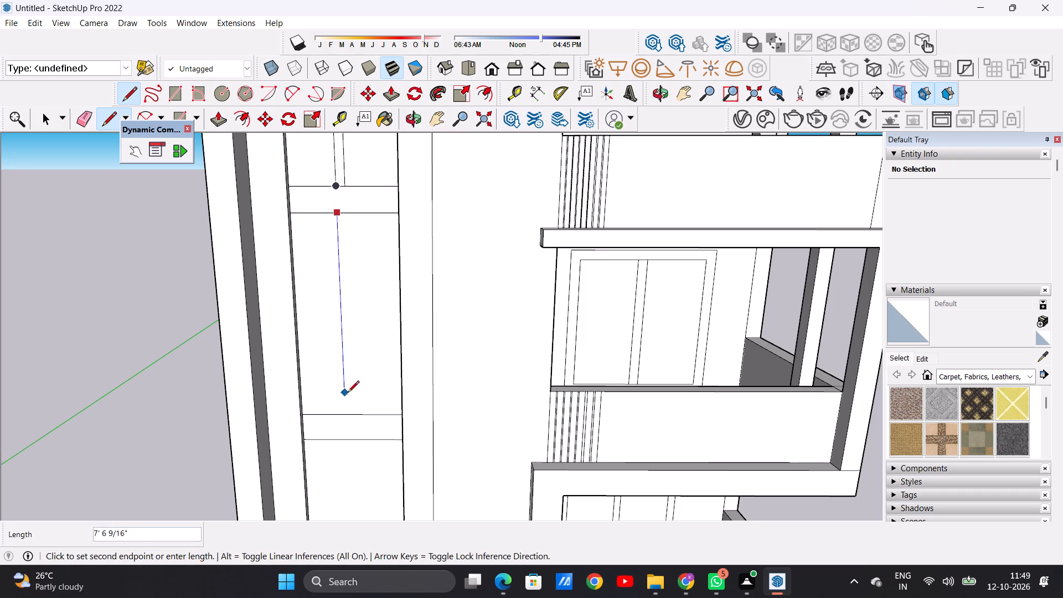
left_click(343, 417)
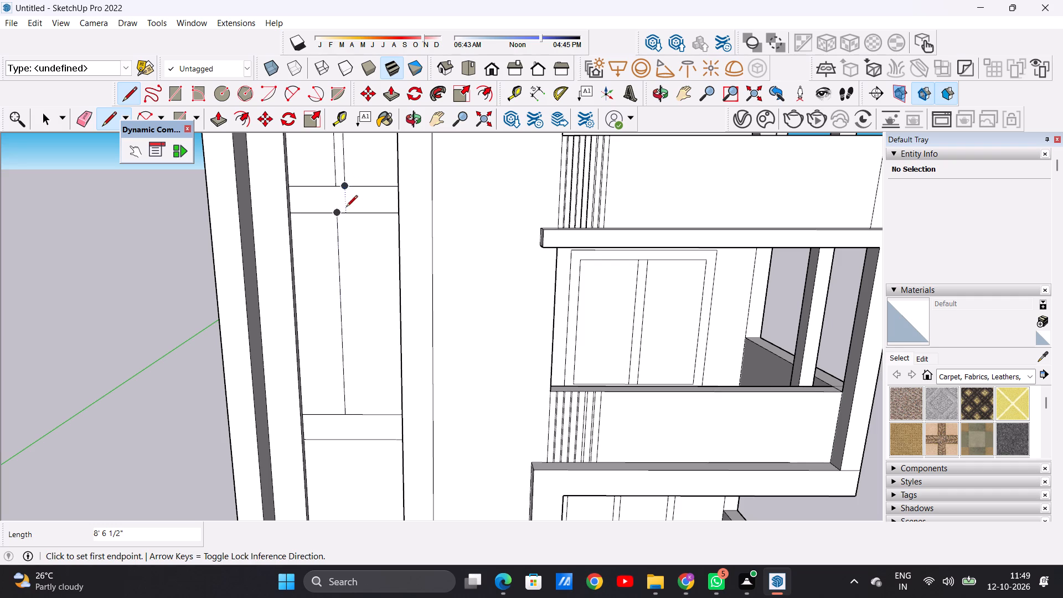
left_click(345, 216)
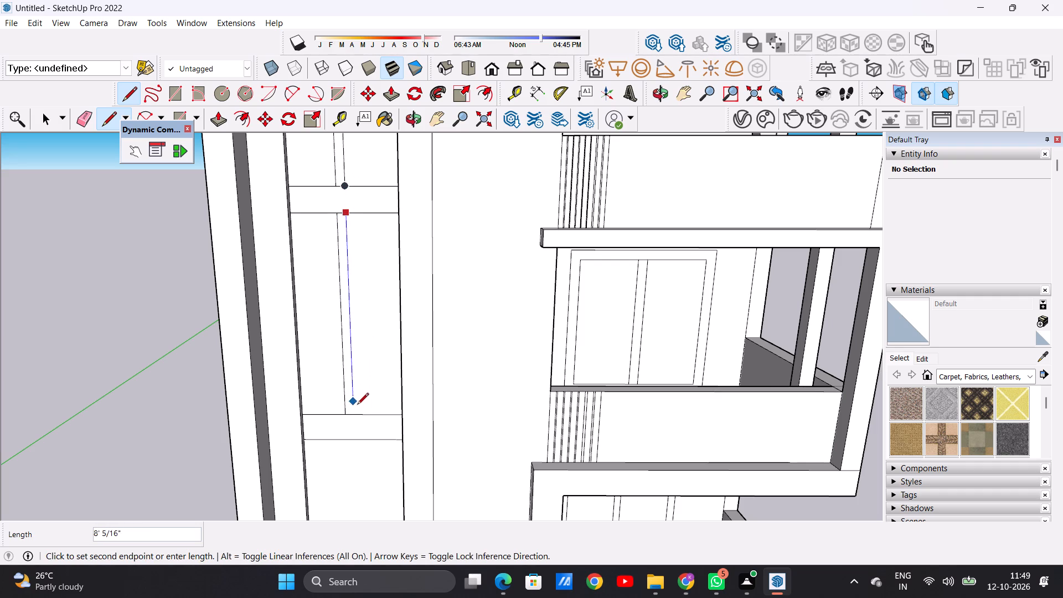
left_click(358, 411)
Draw two closely spaced vertical lines about 10' 7 13/16" long between the recessed panel's middle and lower horizontal bars.
scroll(342, 220, "down", 15)
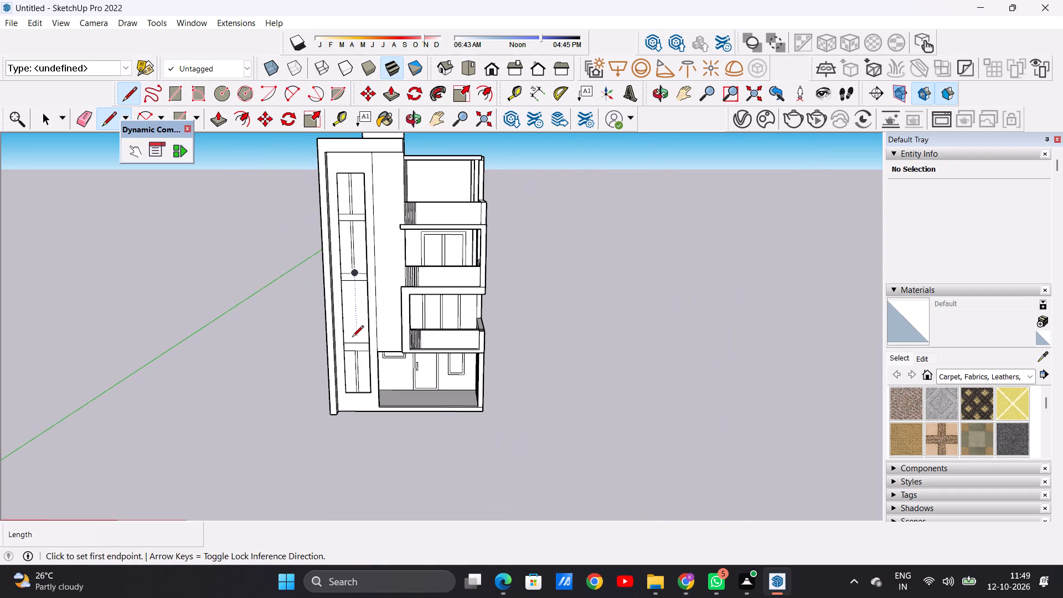
scroll(351, 334, "up", 10)
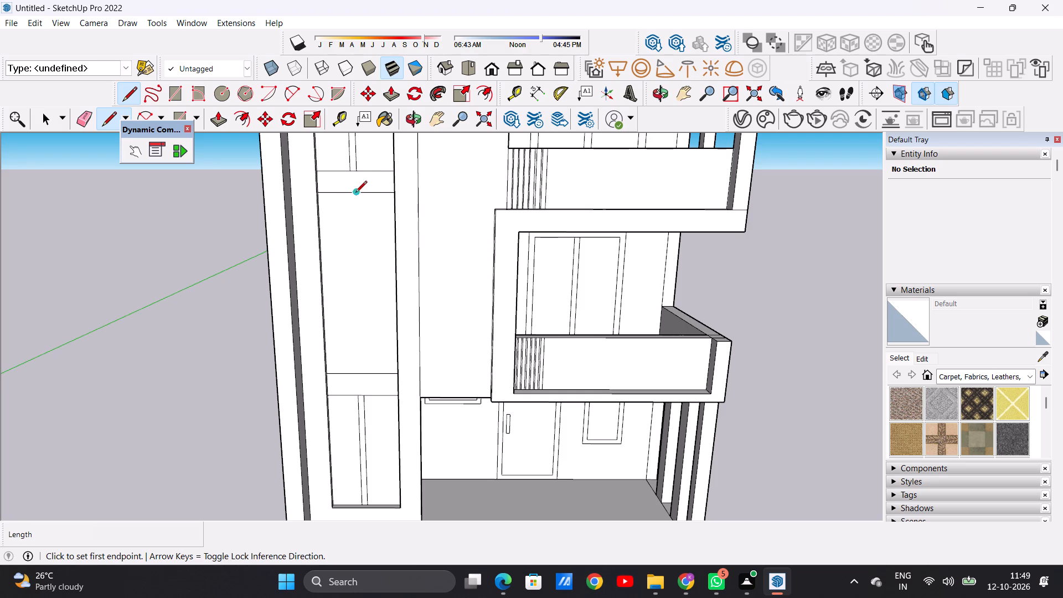
left_click(355, 193)
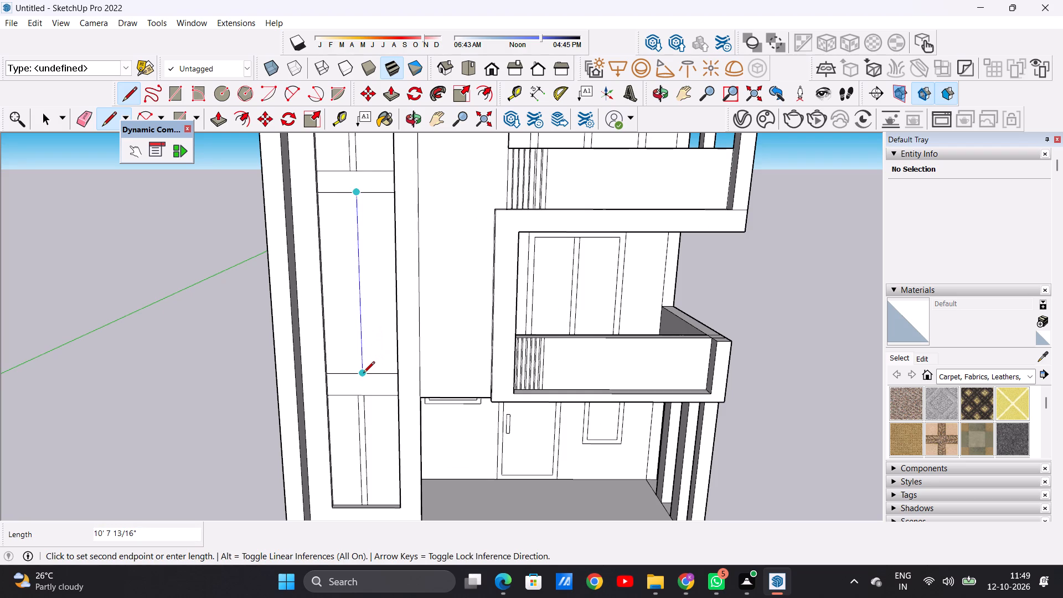
left_click(363, 374)
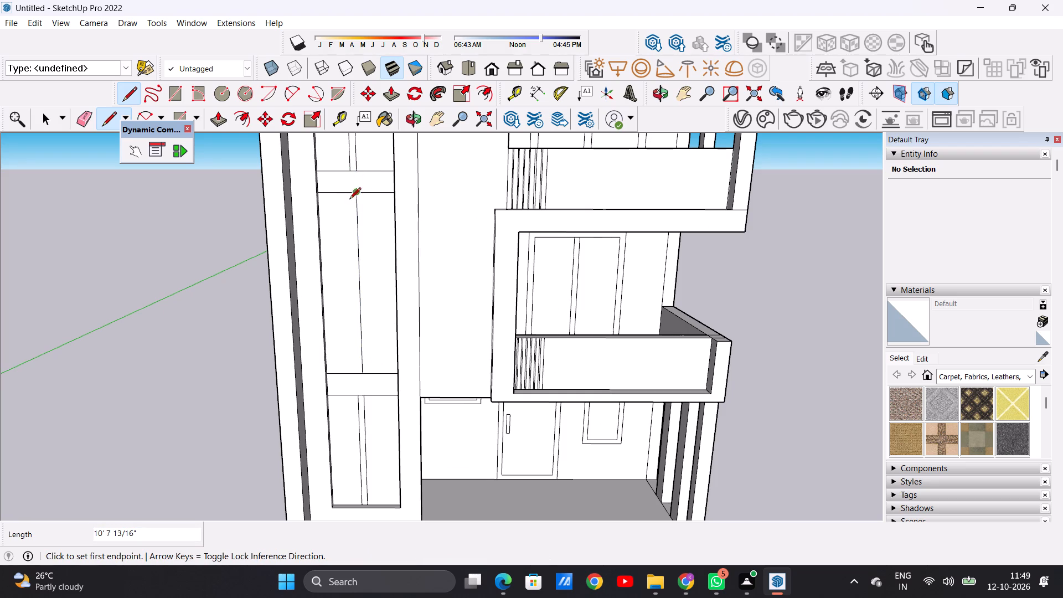
middle_click_drag(340, 234, 446, 245)
scroll(397, 181, "up", 3)
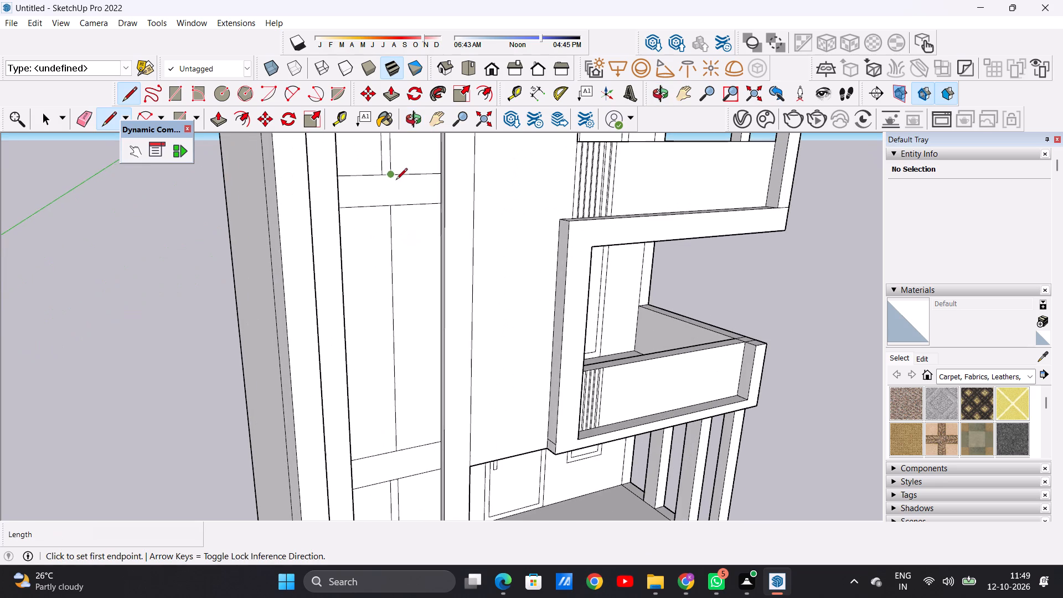
left_click(381, 207)
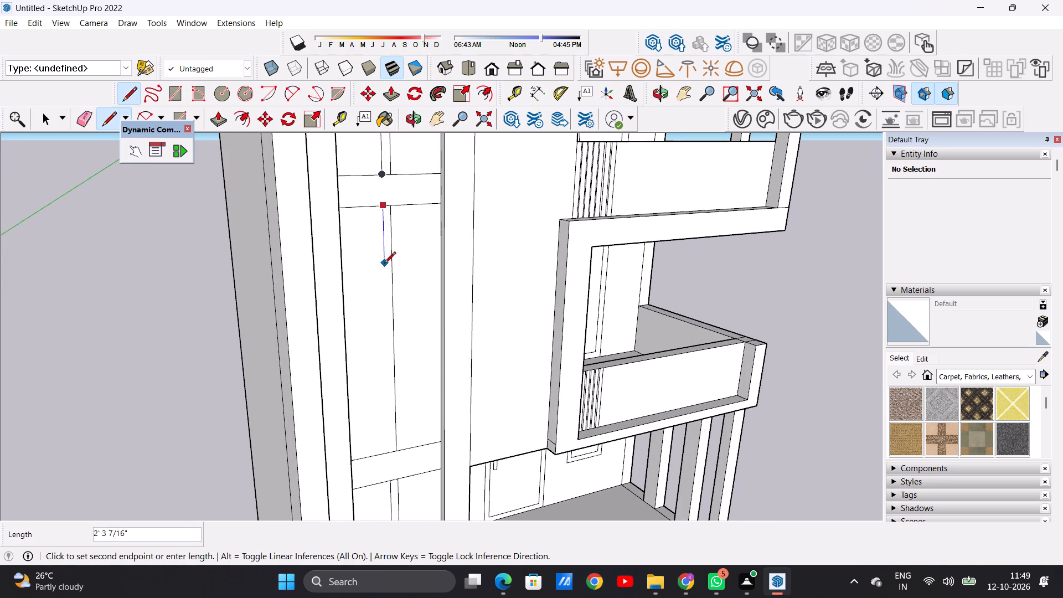
scroll(384, 264, "down", 6)
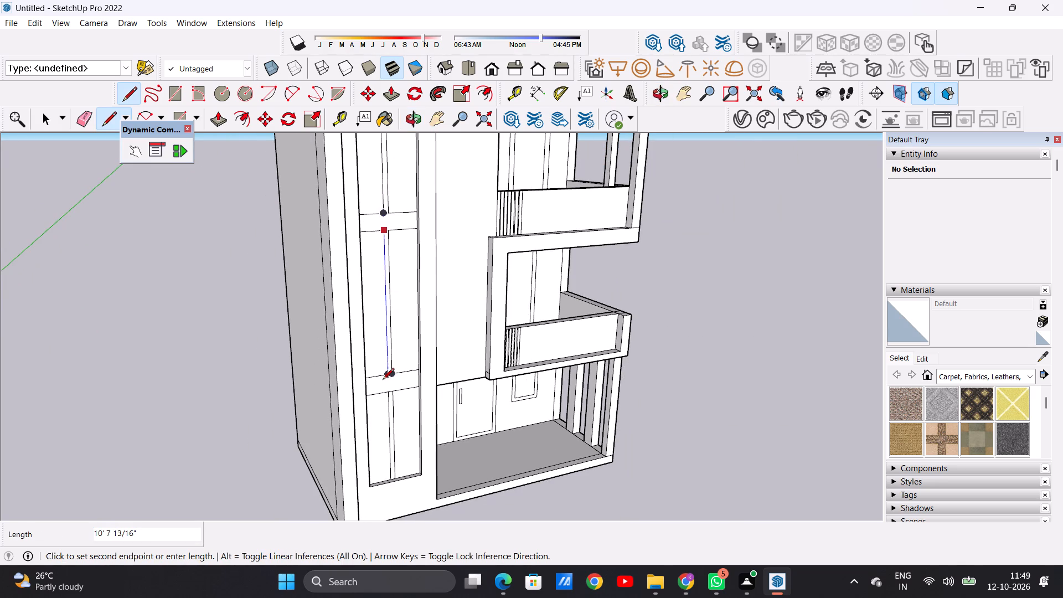
left_click(383, 380)
key("space")
Examine the divided recessed panel and the whole front elevation with its balconies from several angles.
middle_click_drag(399, 362, 342, 350)
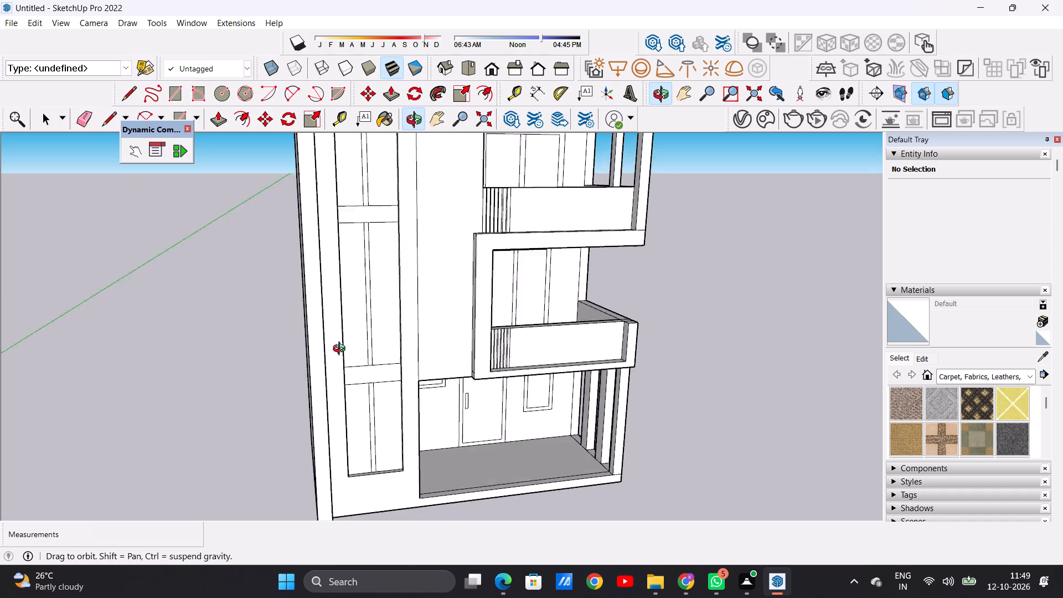
middle_click_drag(342, 350, 308, 350)
scroll(340, 380, "down", 14)
scroll(373, 346, "up", 9)
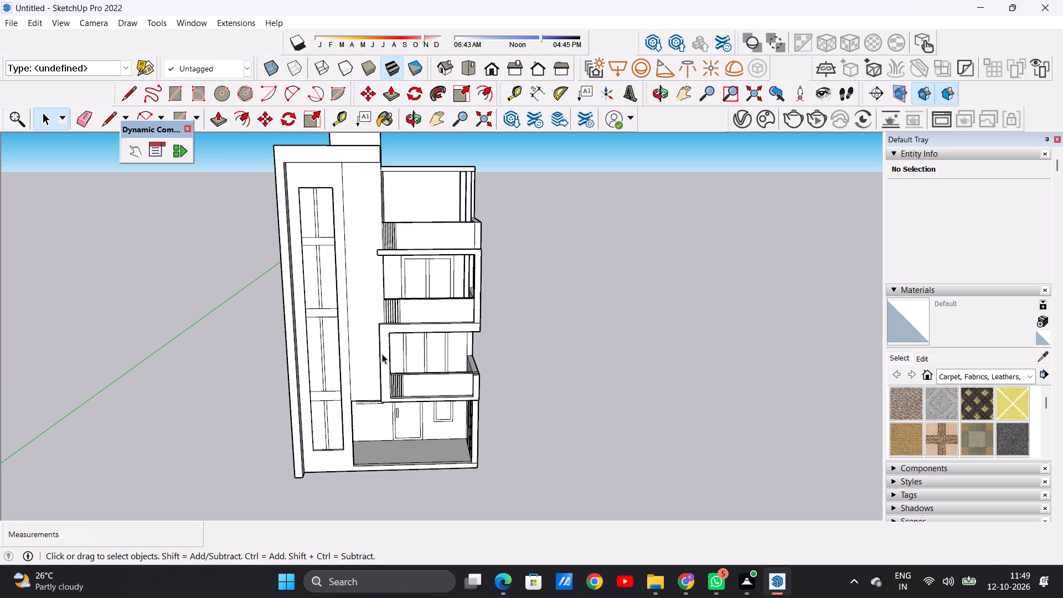
scroll(369, 361, "down", 4)
middle_click_drag(365, 348, 359, 316)
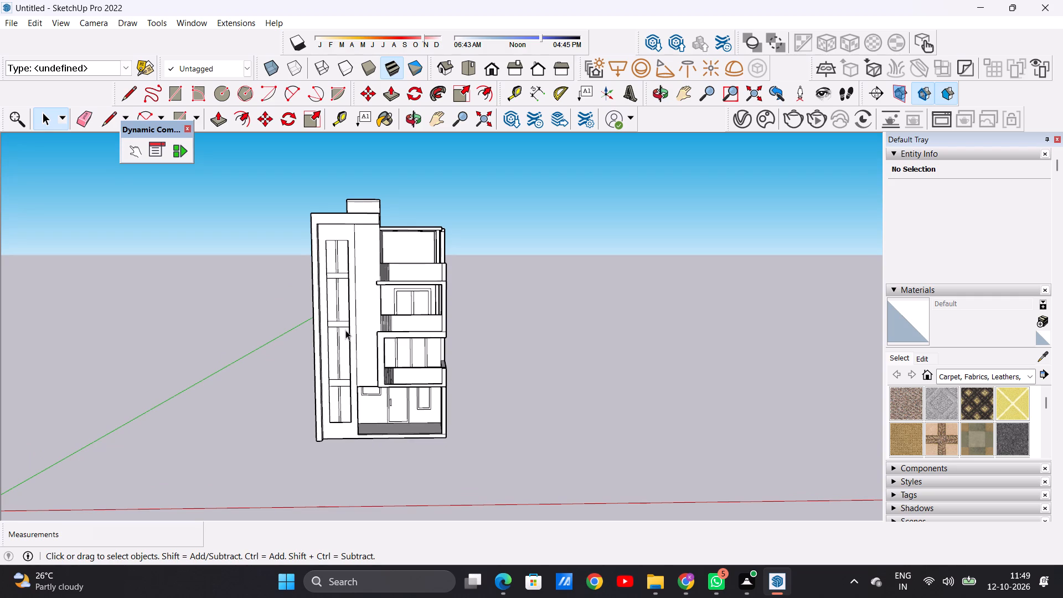
scroll(342, 339, "up", 6)
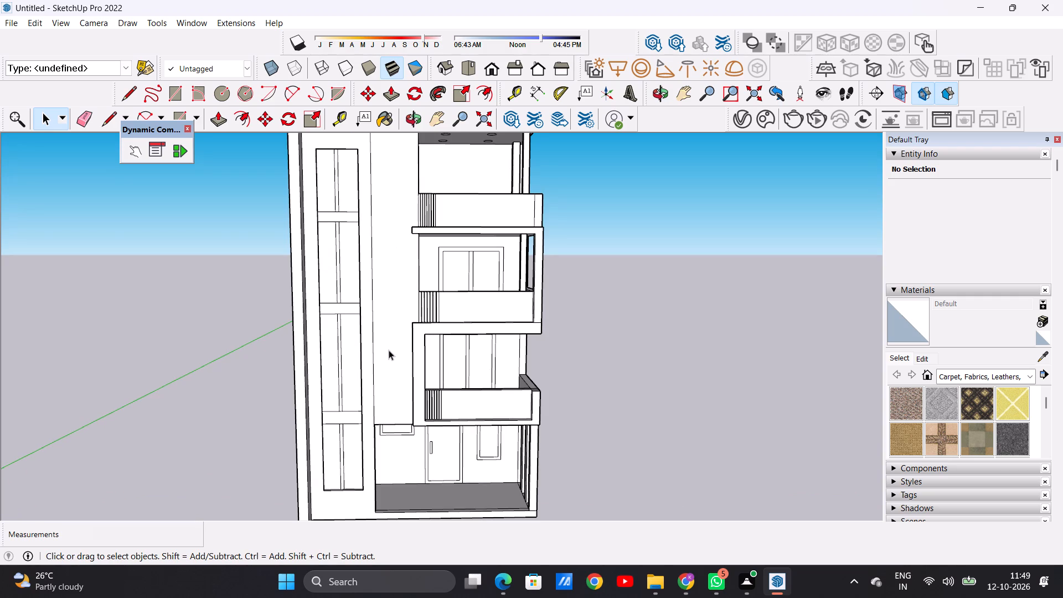
scroll(340, 332, "down", 4)
scroll(387, 372, "up", 4)
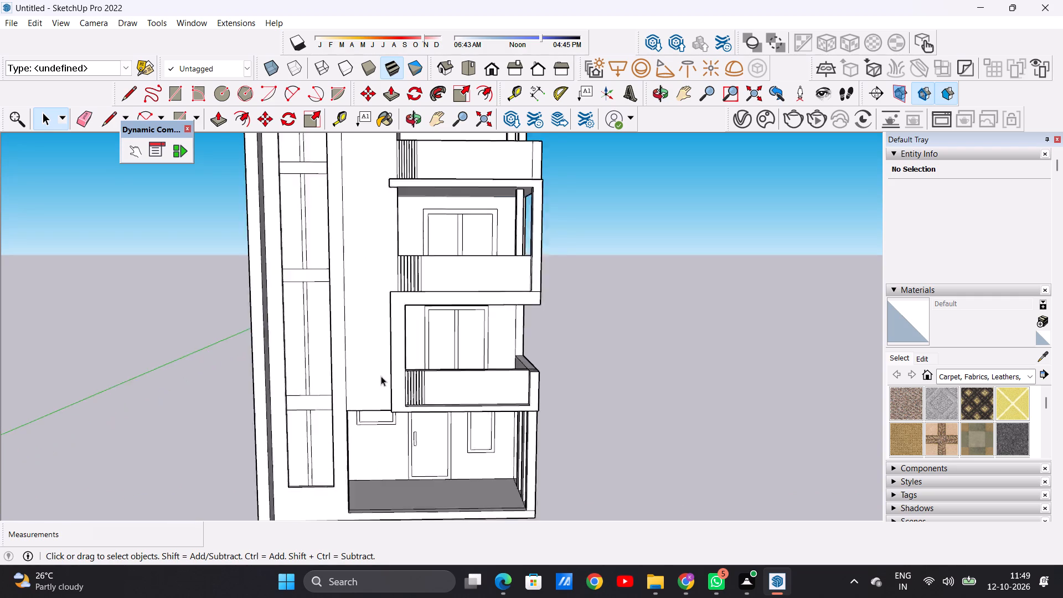
scroll(381, 376, "up", 2)
middle_click_drag(346, 398, 267, 404)
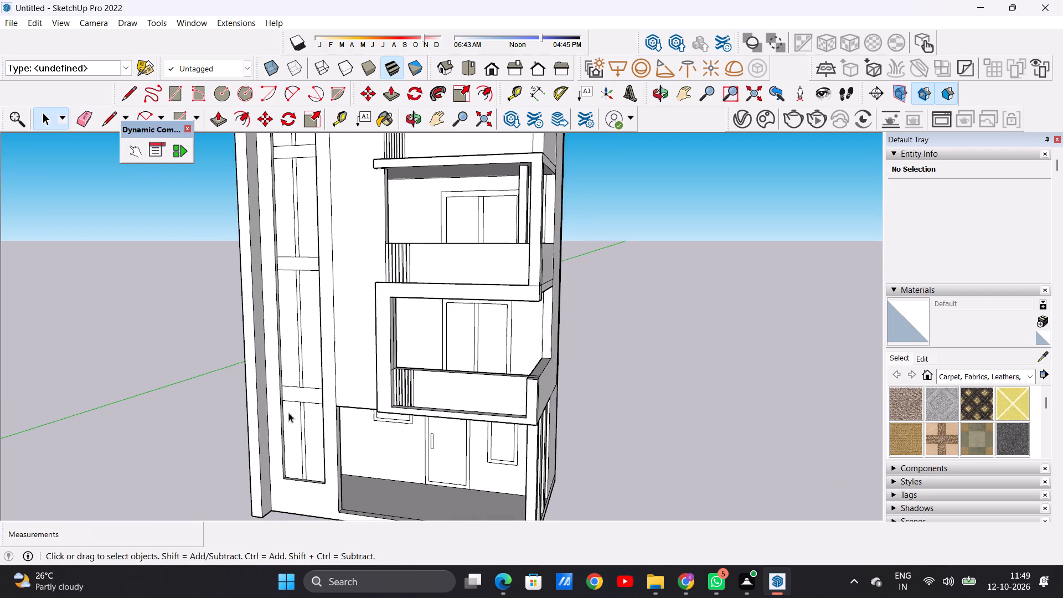
scroll(310, 421, "down", 6)
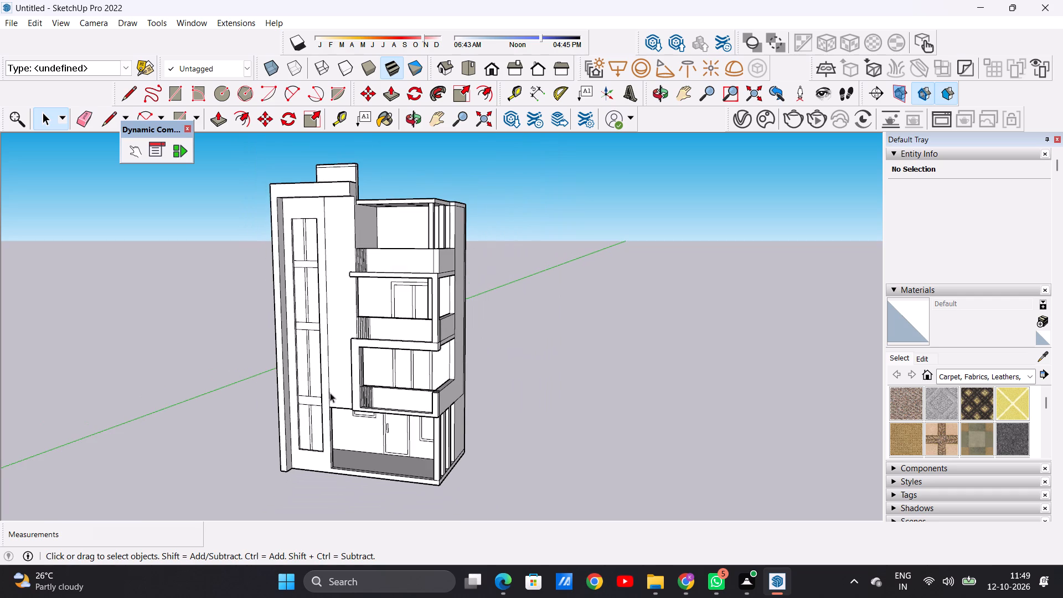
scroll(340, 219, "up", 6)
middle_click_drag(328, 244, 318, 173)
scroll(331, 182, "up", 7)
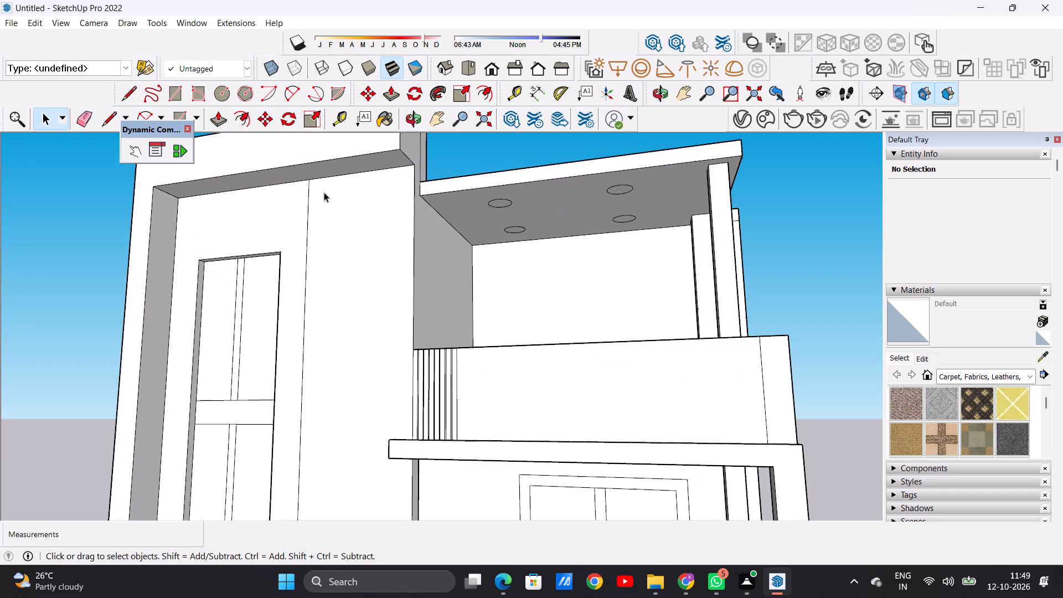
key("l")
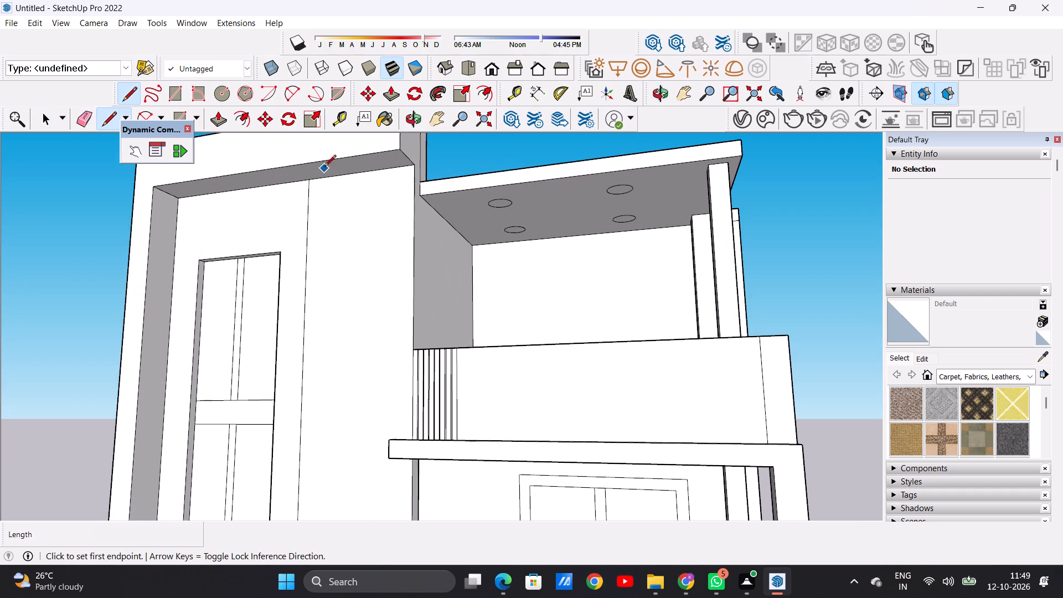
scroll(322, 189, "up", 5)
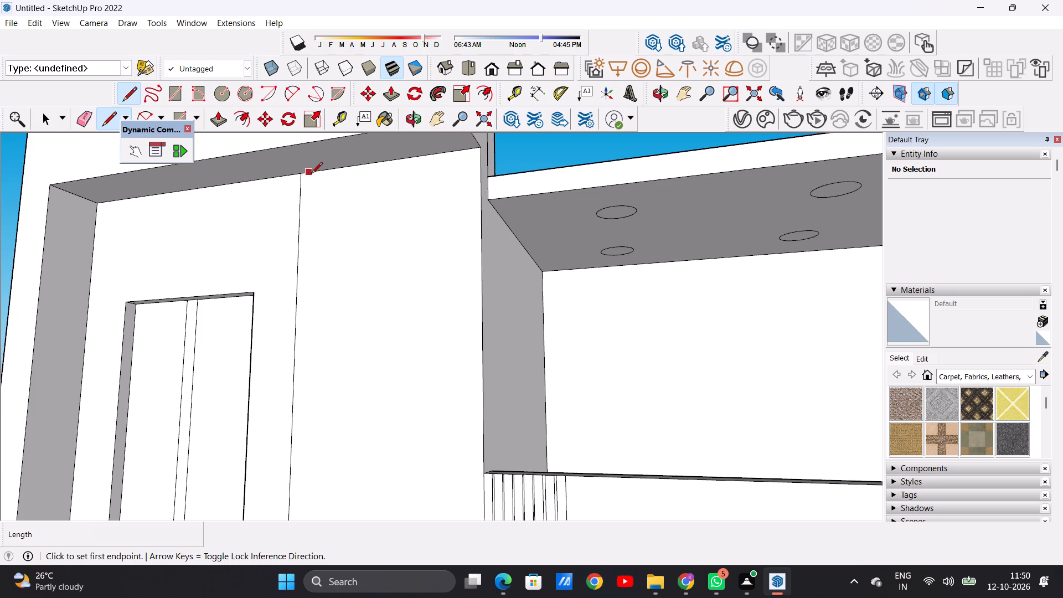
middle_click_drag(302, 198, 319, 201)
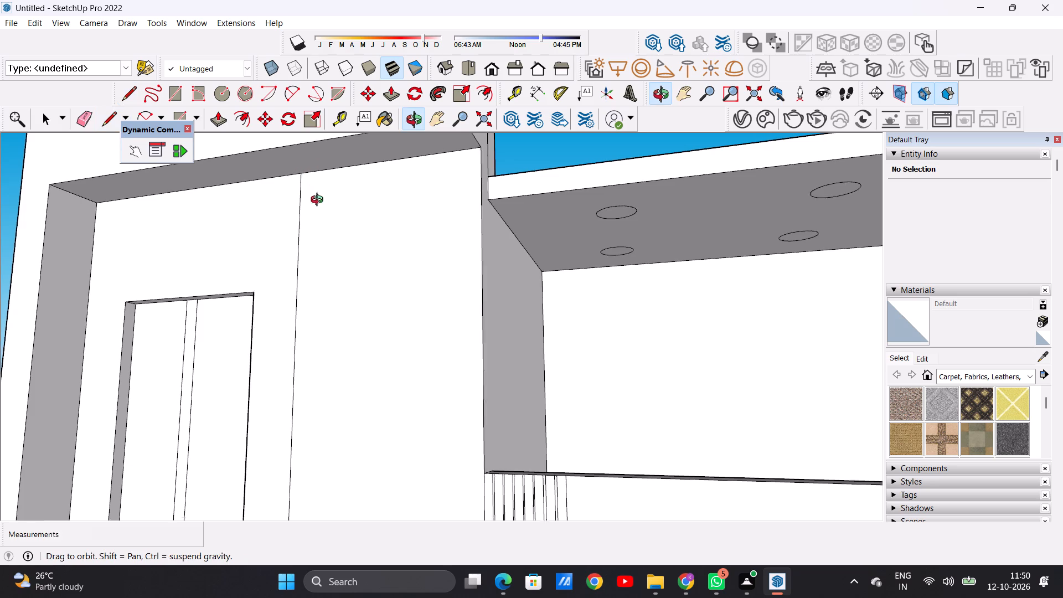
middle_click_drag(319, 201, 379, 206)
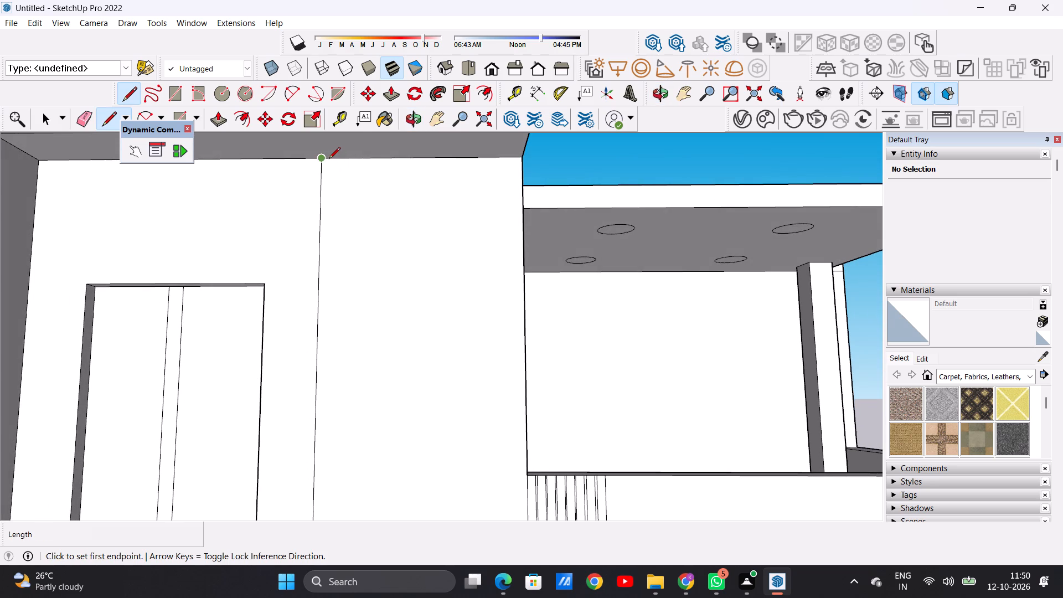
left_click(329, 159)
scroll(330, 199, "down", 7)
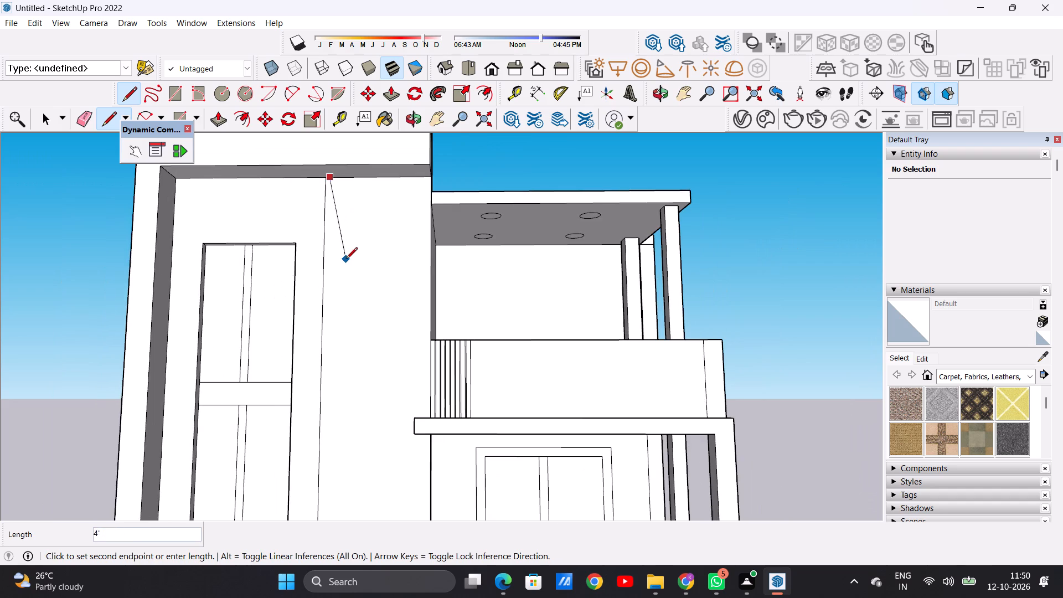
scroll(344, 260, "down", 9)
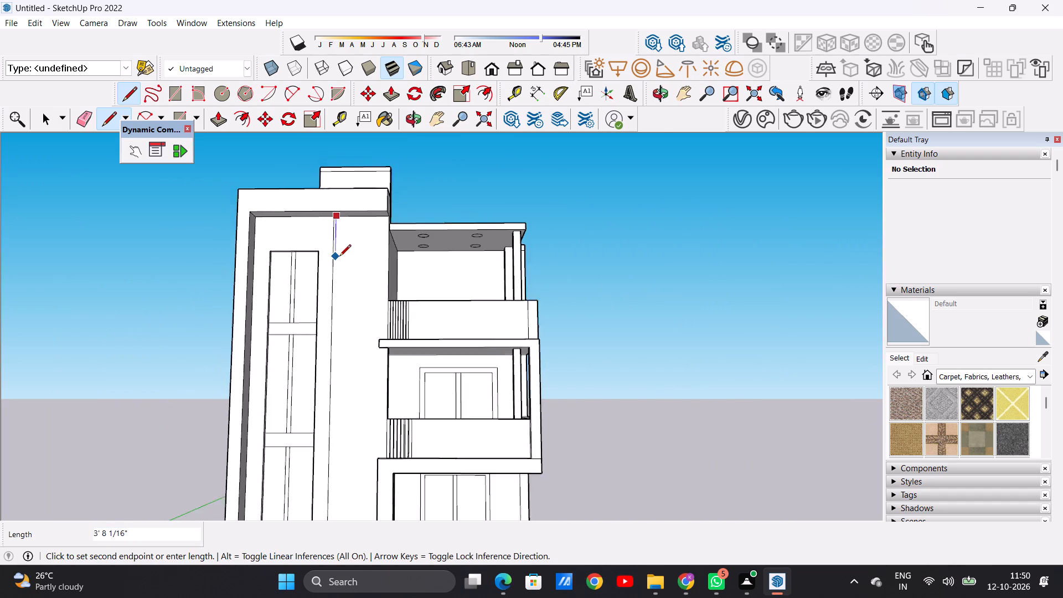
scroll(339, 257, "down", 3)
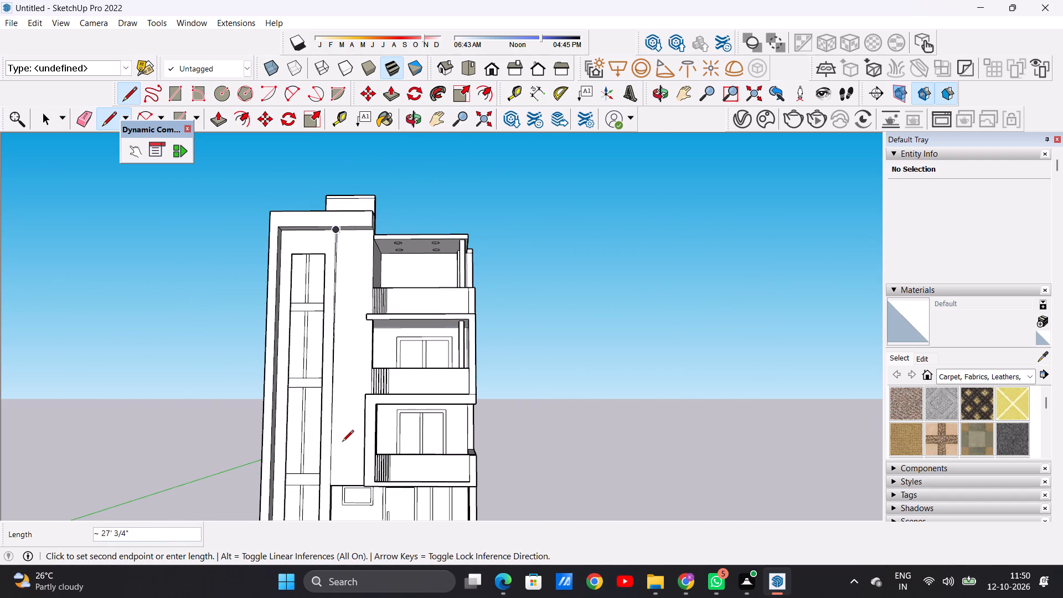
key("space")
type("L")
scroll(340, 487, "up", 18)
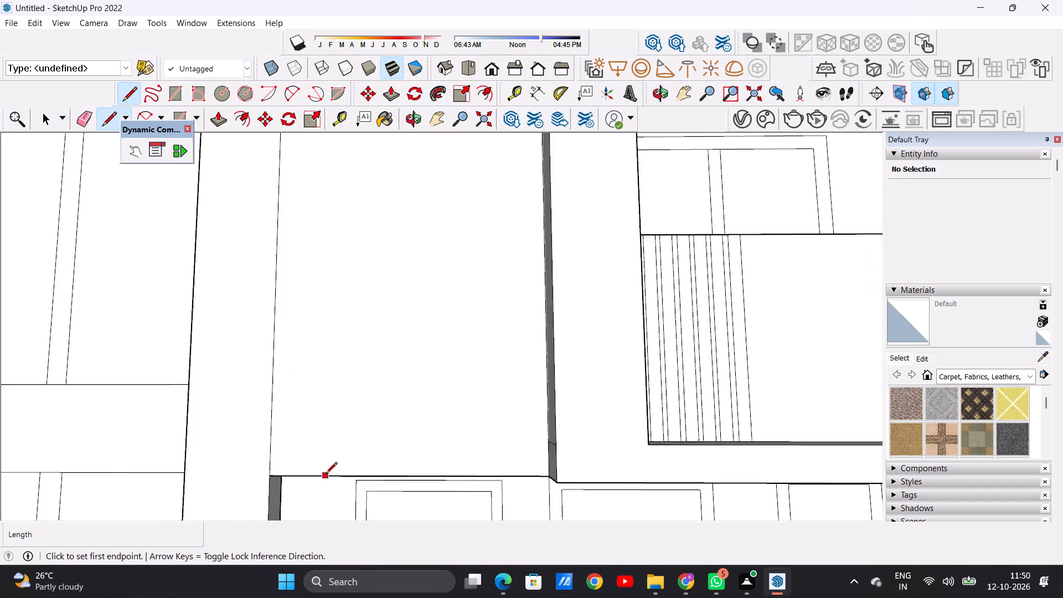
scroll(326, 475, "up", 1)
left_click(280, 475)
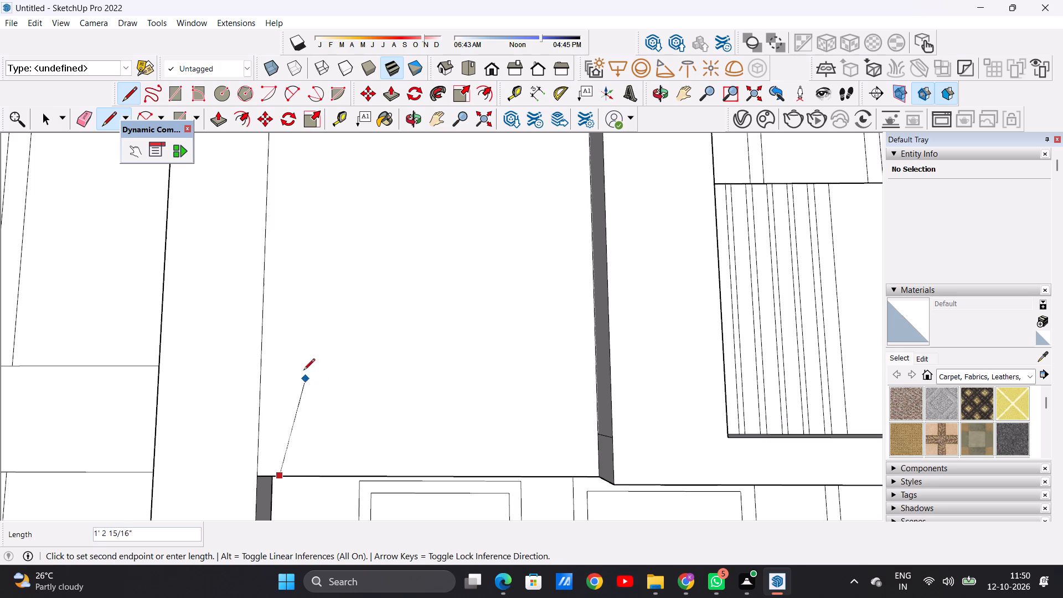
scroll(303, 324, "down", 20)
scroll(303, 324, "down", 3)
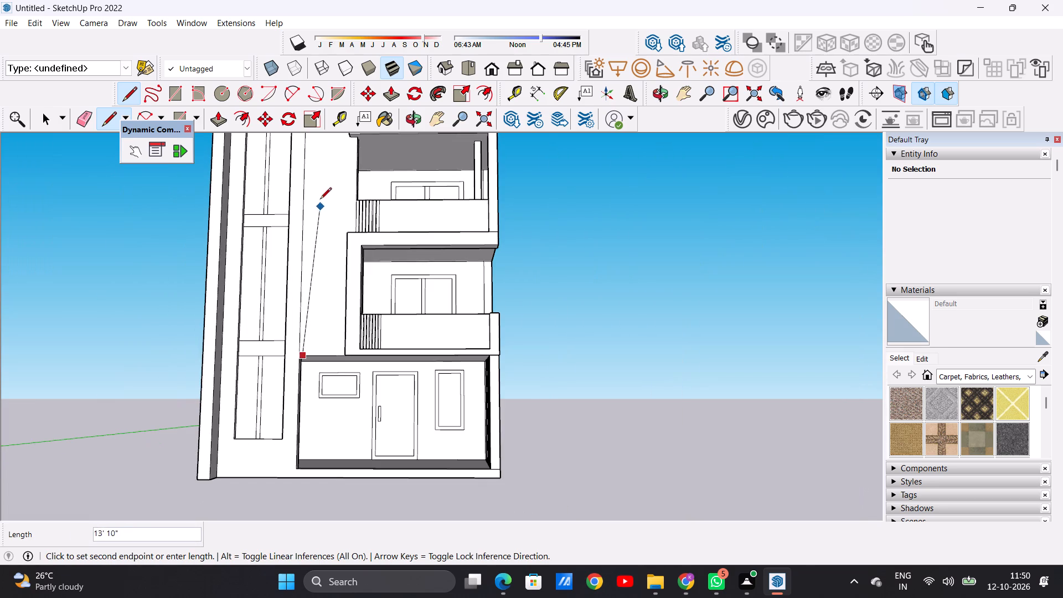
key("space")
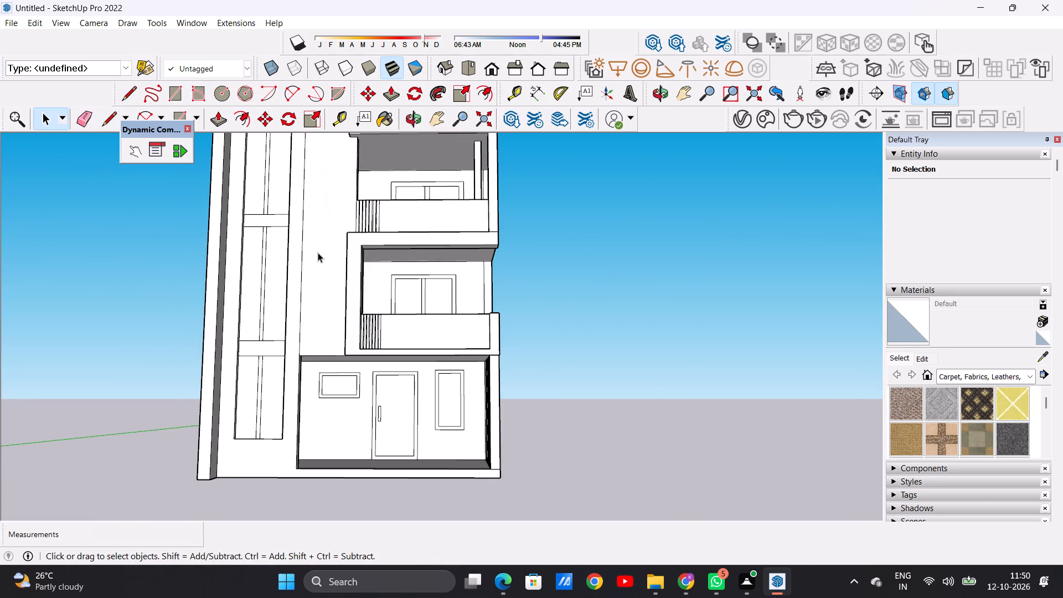
Draw a vertical line about 32' 3 3/8" long up the front wall, close beside the existing vertical line between recessed panel and balconies.
key("l")
scroll(321, 347, "up", 20)
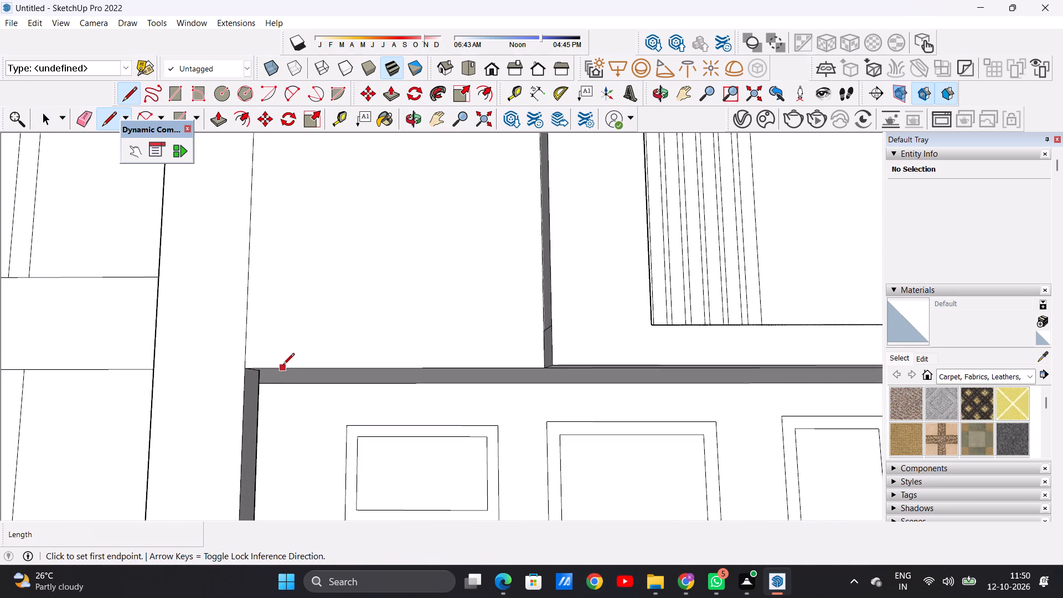
left_click(283, 365)
scroll(278, 335, "down", 20)
scroll(278, 335, "down", 4)
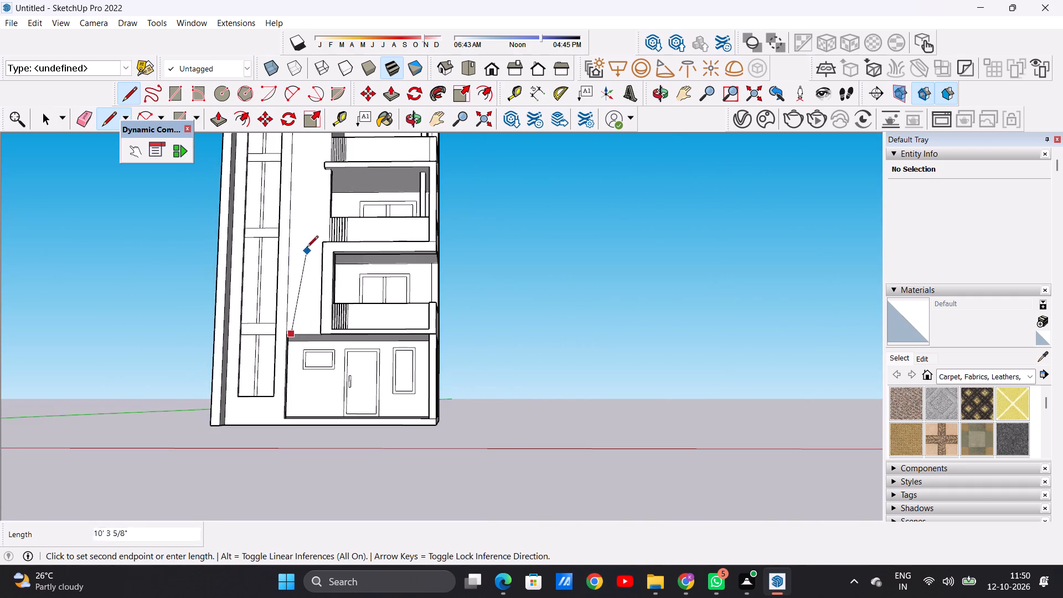
scroll(309, 235, "down", 13)
scroll(306, 183, "down", 1)
scroll(306, 183, "up", 14)
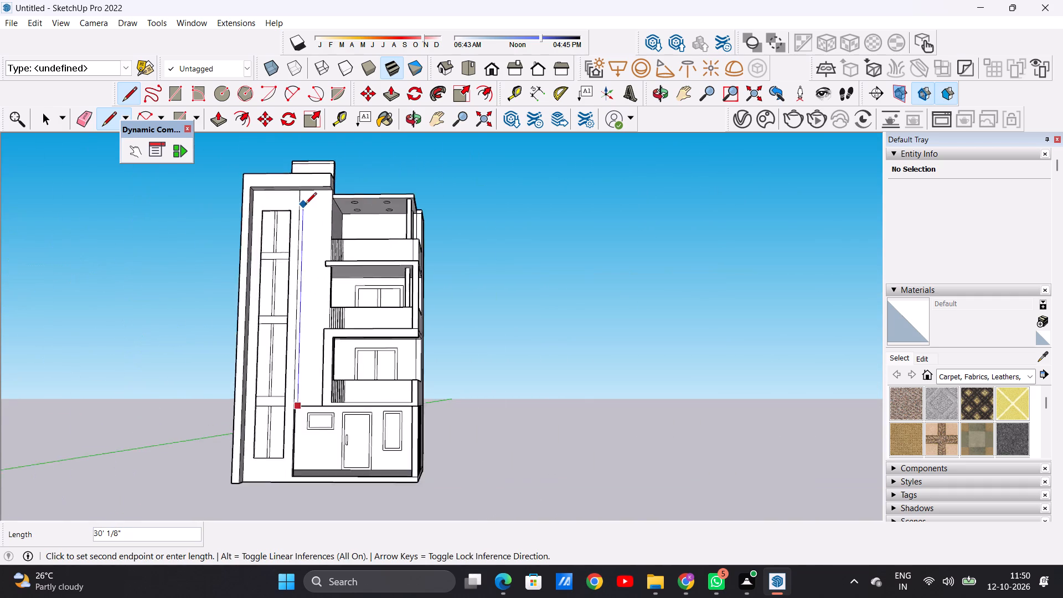
scroll(305, 205, "up", 5)
scroll(305, 205, "down", 1)
scroll(305, 205, "up", 4)
left_click(300, 161)
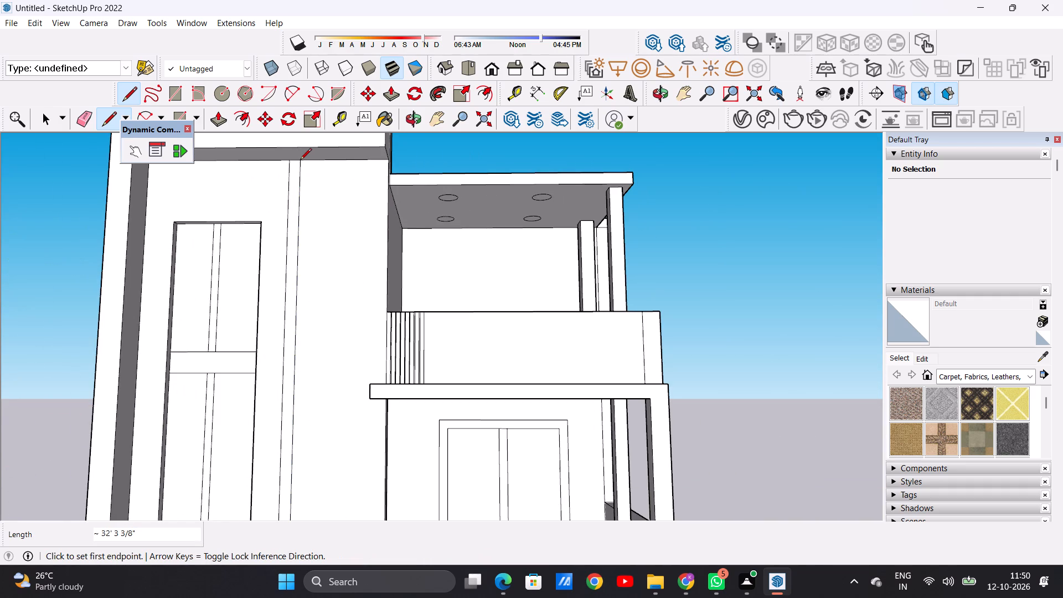
key("space")
Copy the narrow full-height strip about 7 3/8" along the wall's lower edge toward the balconies, leaving a slim gap.
scroll(327, 278, "down", 14)
middle_click_drag(293, 358, 315, 409)
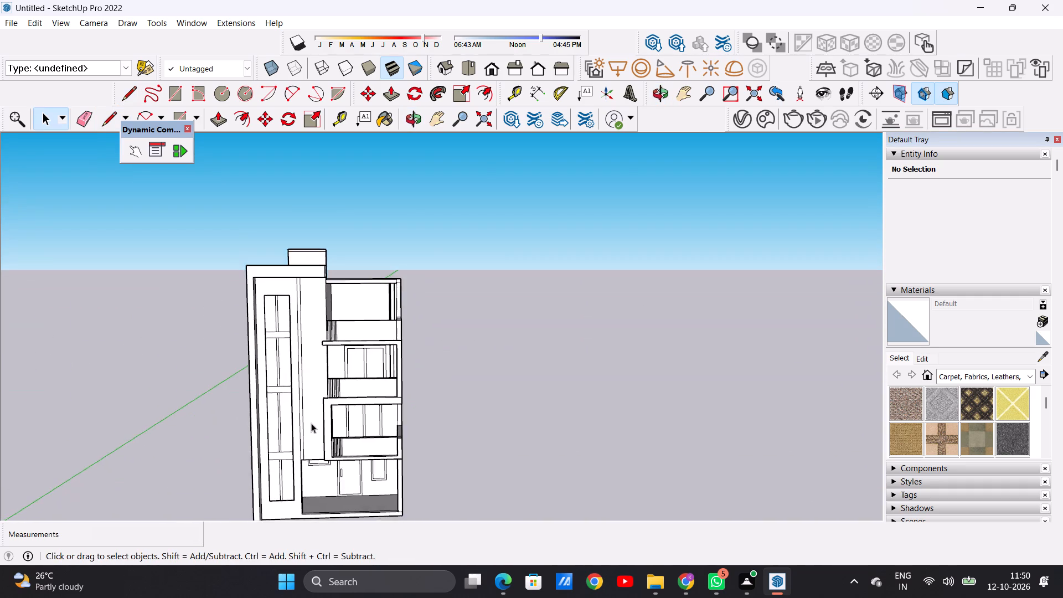
scroll(311, 423, "up", 15)
double_click(294, 465)
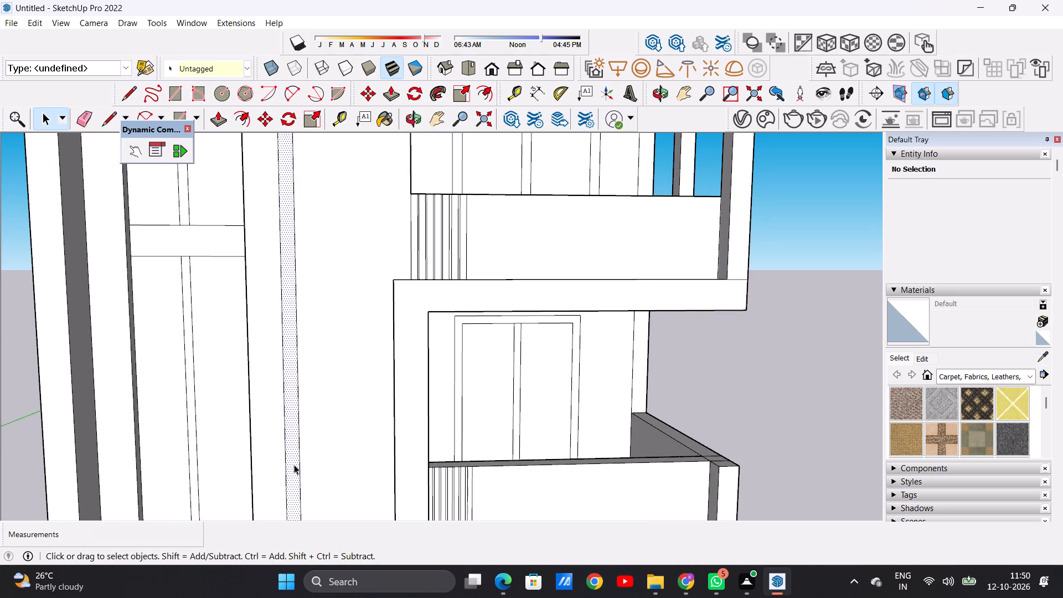
scroll(309, 405, "down", 13)
scroll(302, 470, "up", 11)
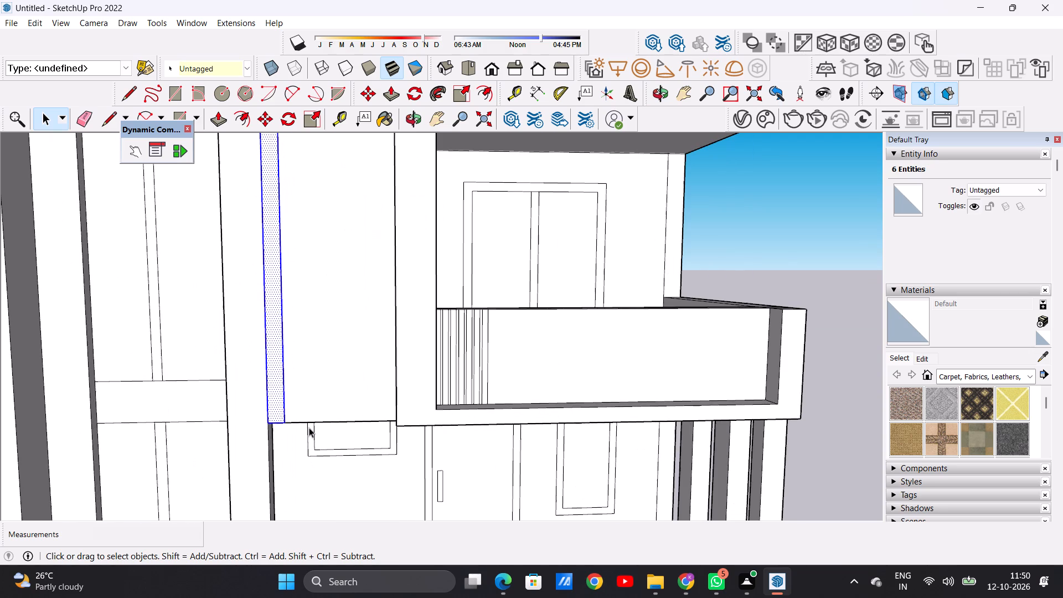
key("m")
scroll(294, 430, "up", 5)
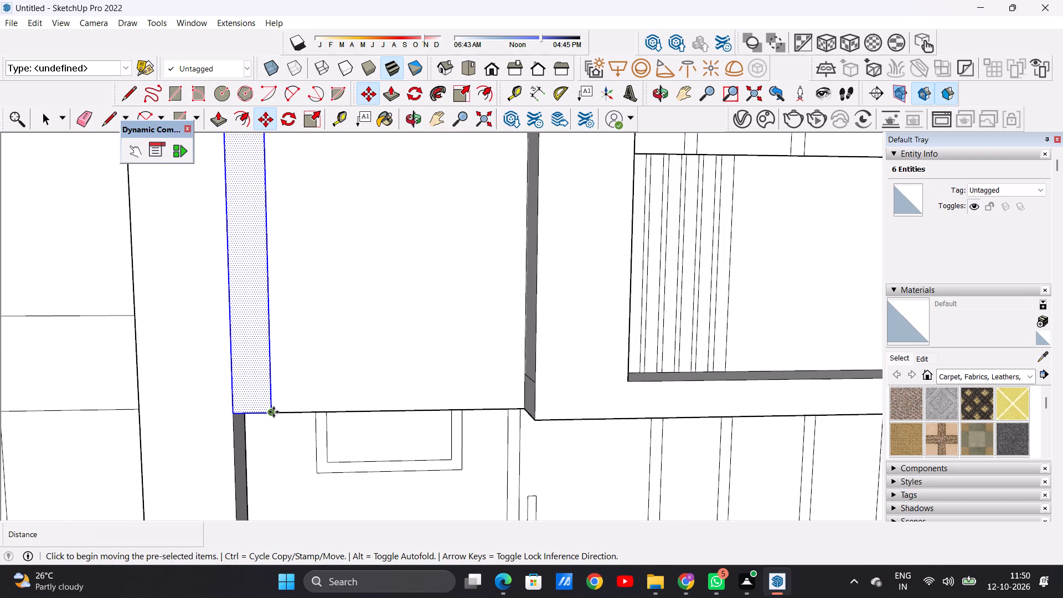
left_click(274, 412)
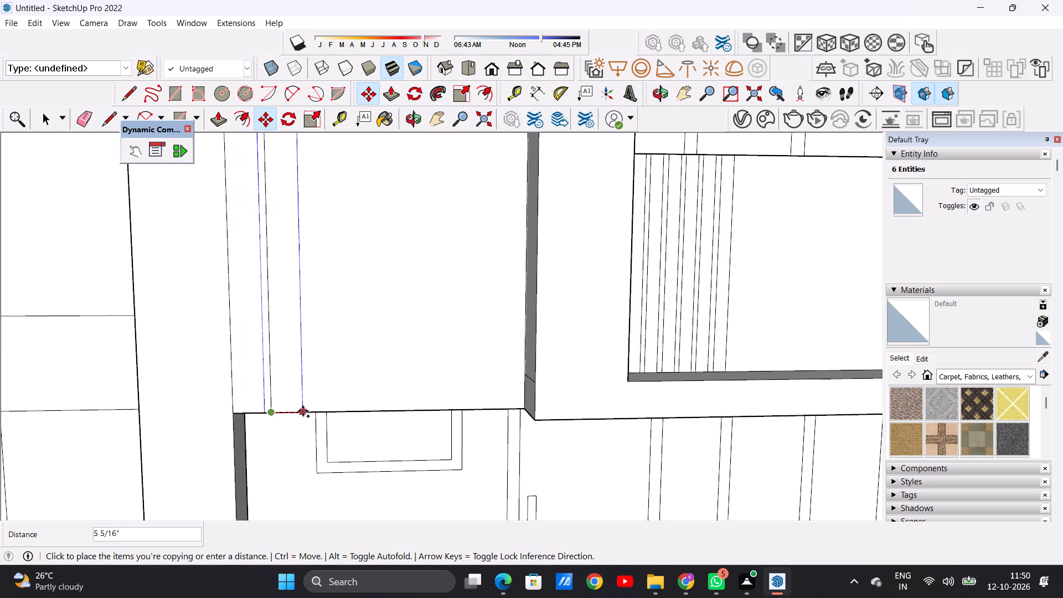
left_click(314, 413)
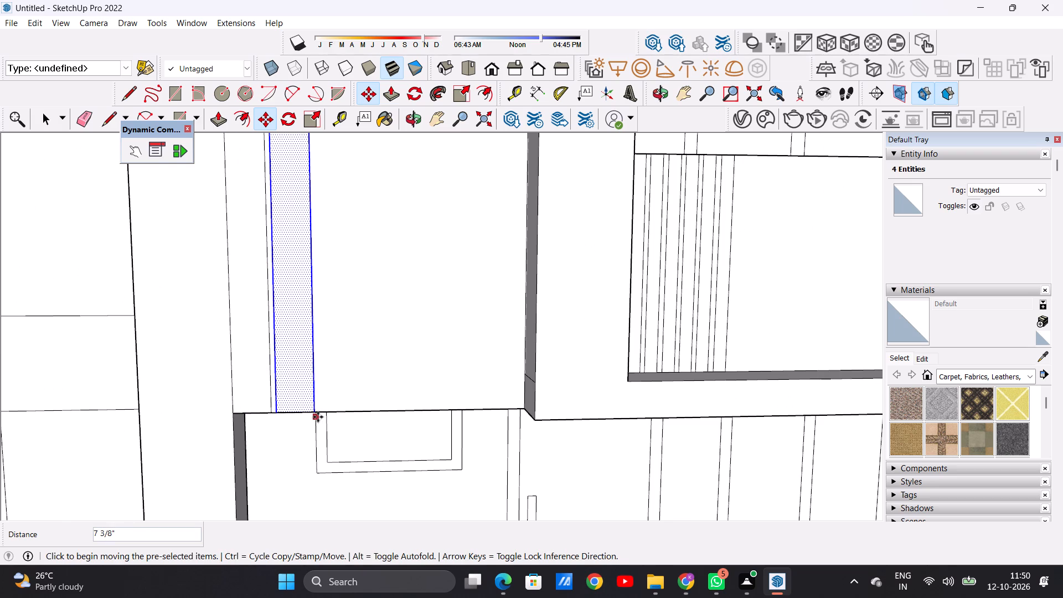
left_click(318, 417)
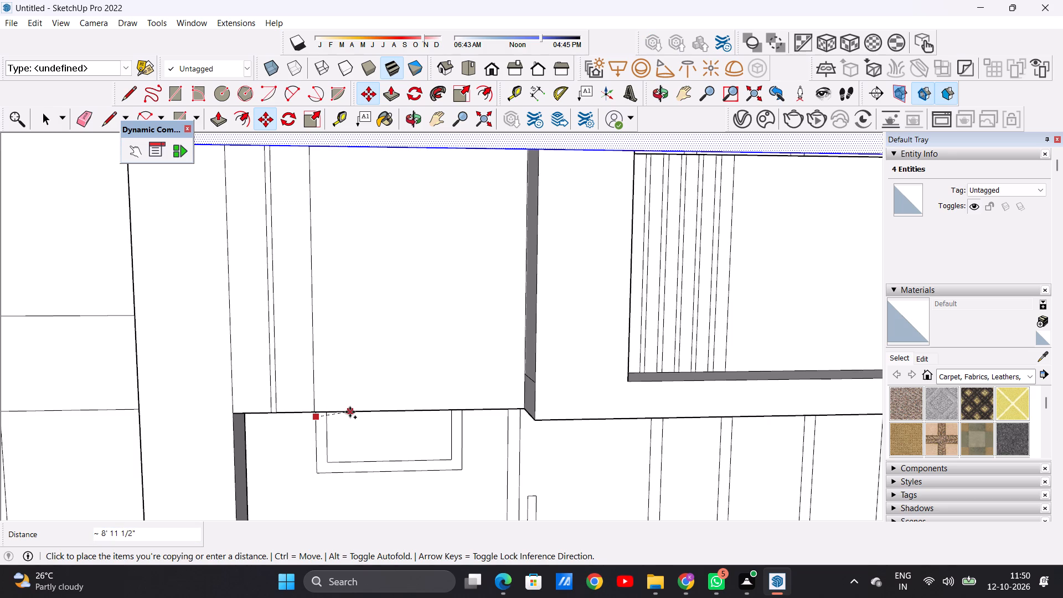
key("space")
Copy the second vertical strip about 7 1/16" further along the wall's lower edge toward the balconies.
scroll(306, 413, "down", 8)
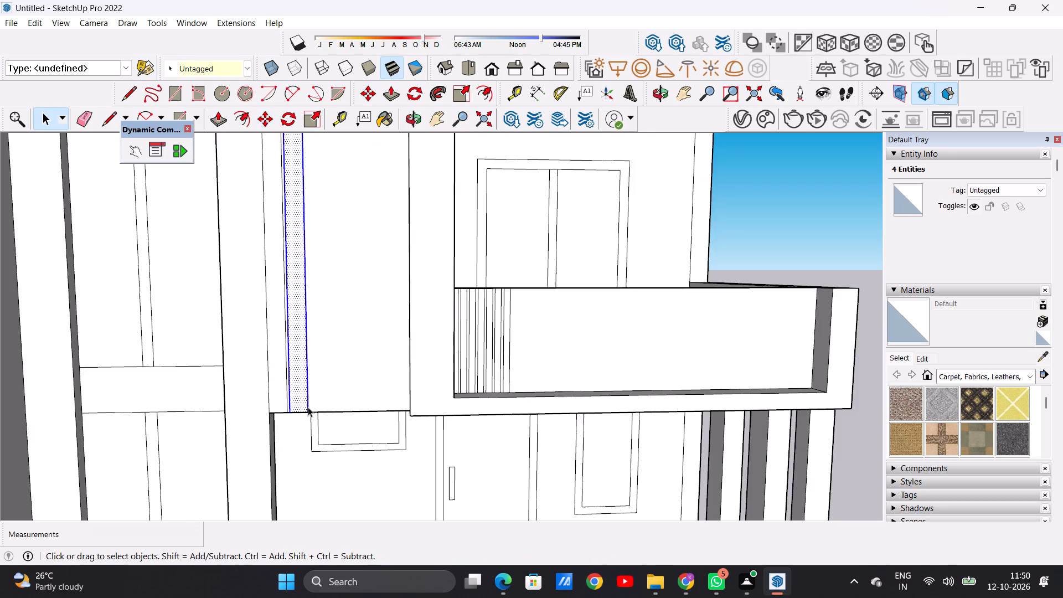
scroll(312, 406, "up", 16)
key("m")
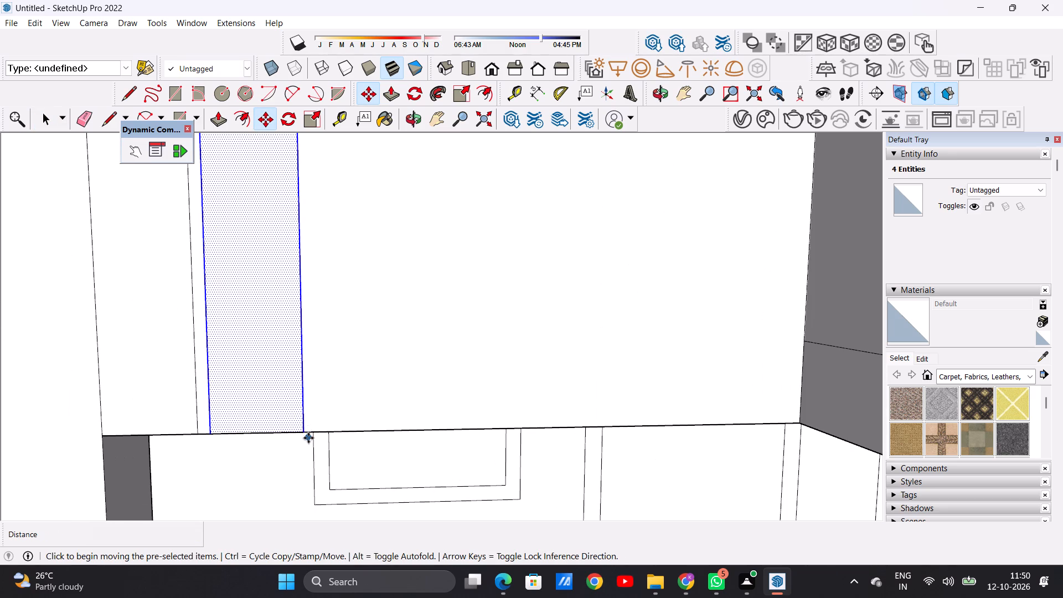
left_click(304, 434)
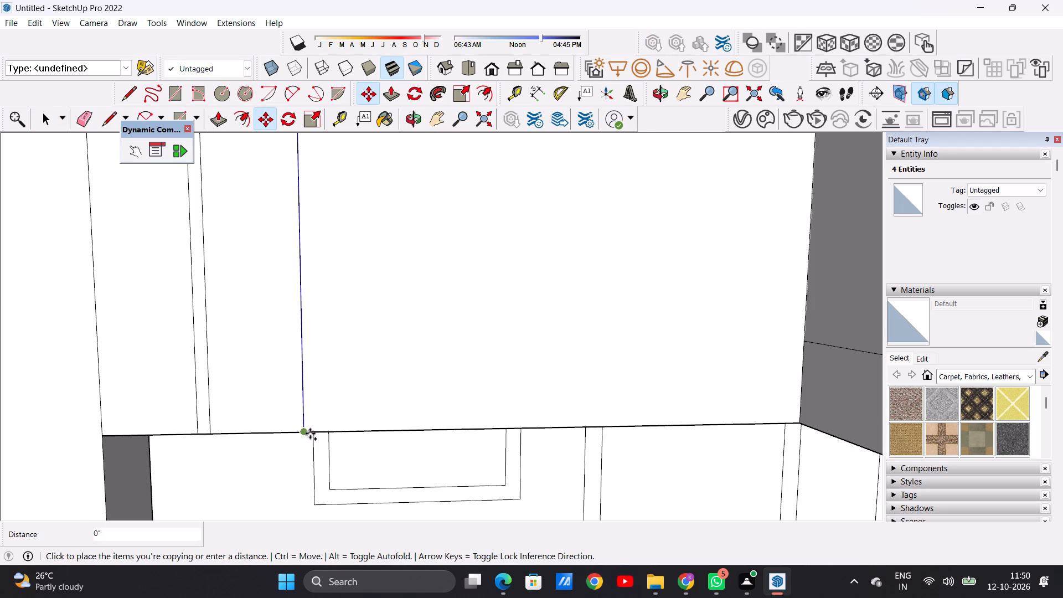
left_click(403, 430)
Copy the third strip about 7 7/8" toward the balconies, shift the copy back about 3/4", and clear the selection.
left_click(404, 431)
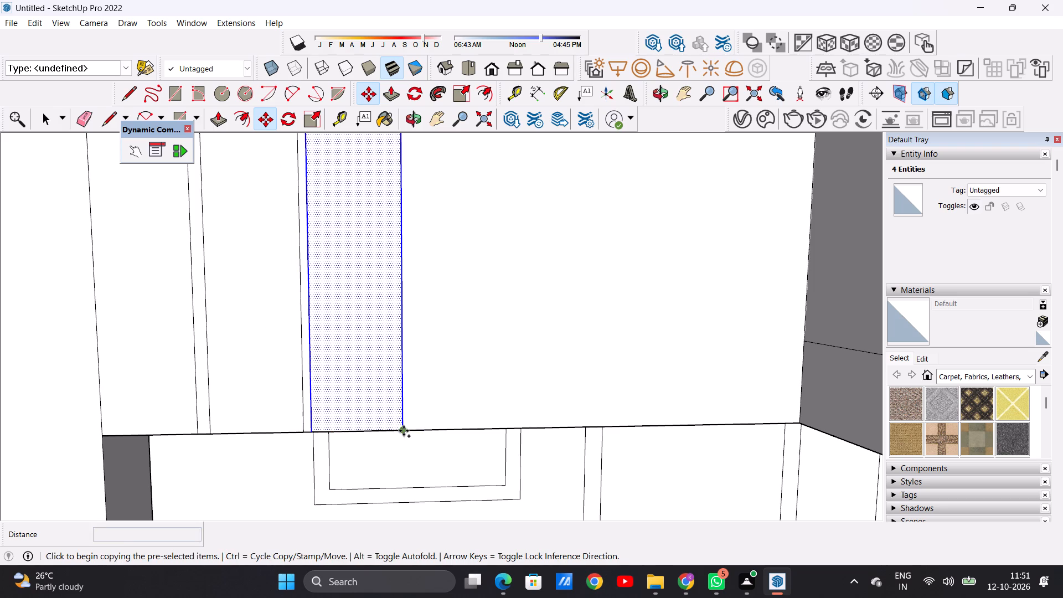
left_click(510, 423)
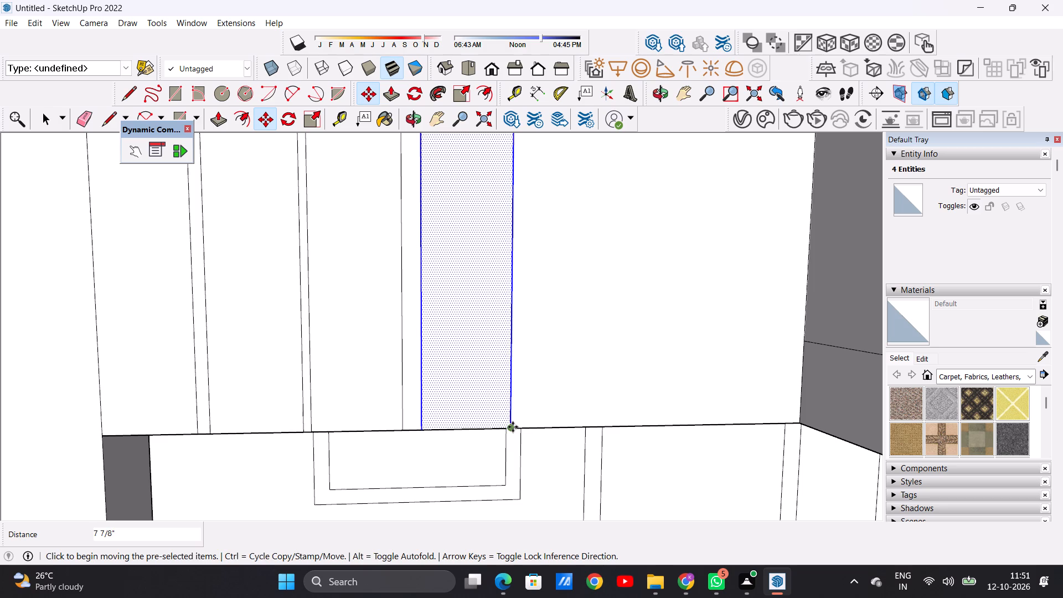
left_click(513, 427)
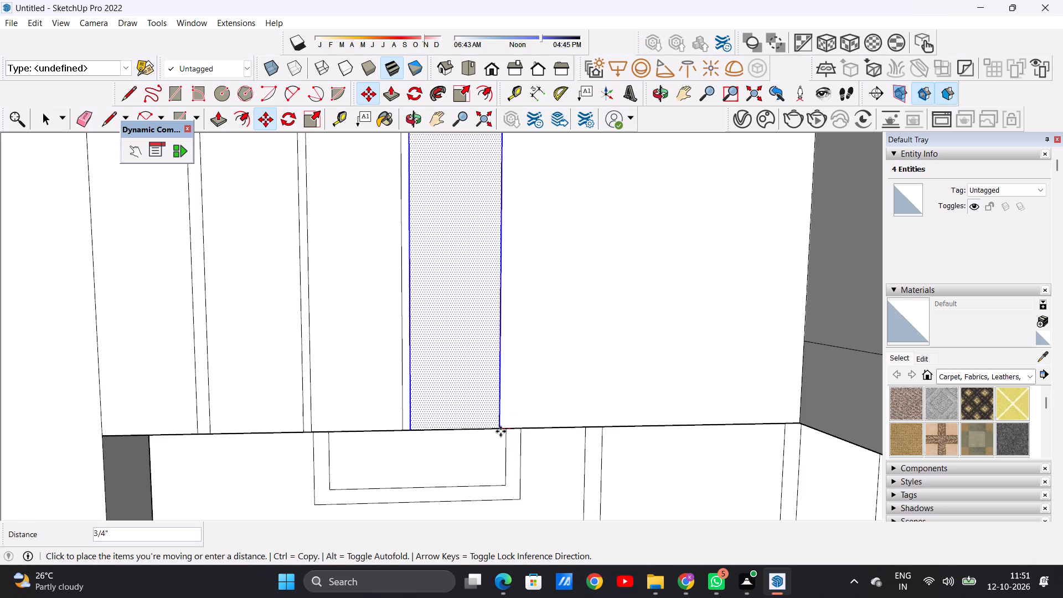
left_click(501, 431)
key("space")
scroll(210, 427, "down", 2)
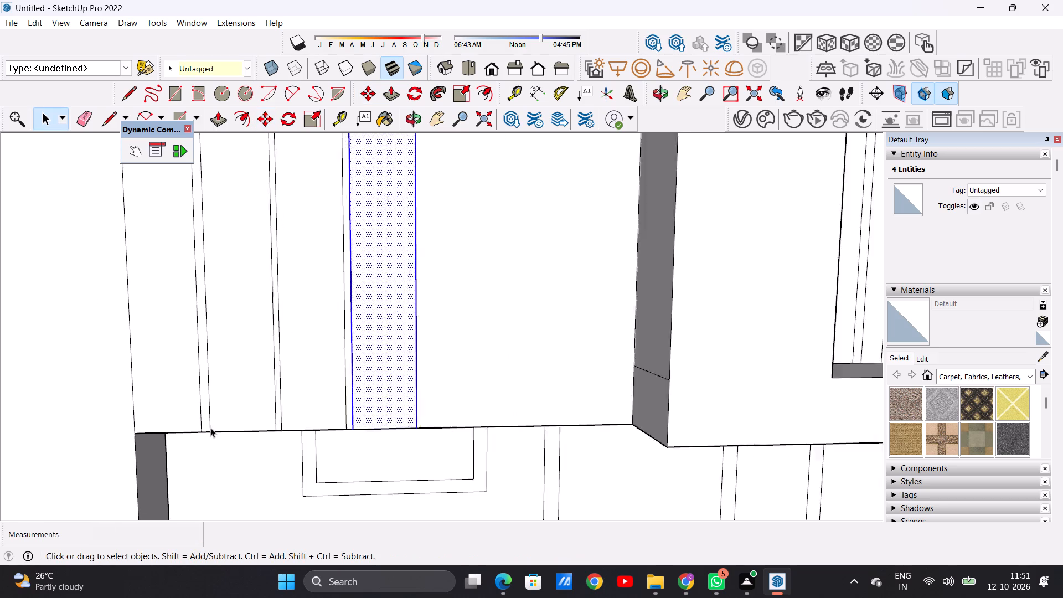
scroll(210, 427, "down", 8)
scroll(218, 404, "up", 1)
scroll(218, 404, "down", 20)
scroll(218, 404, "down", 5)
left_click(564, 291)
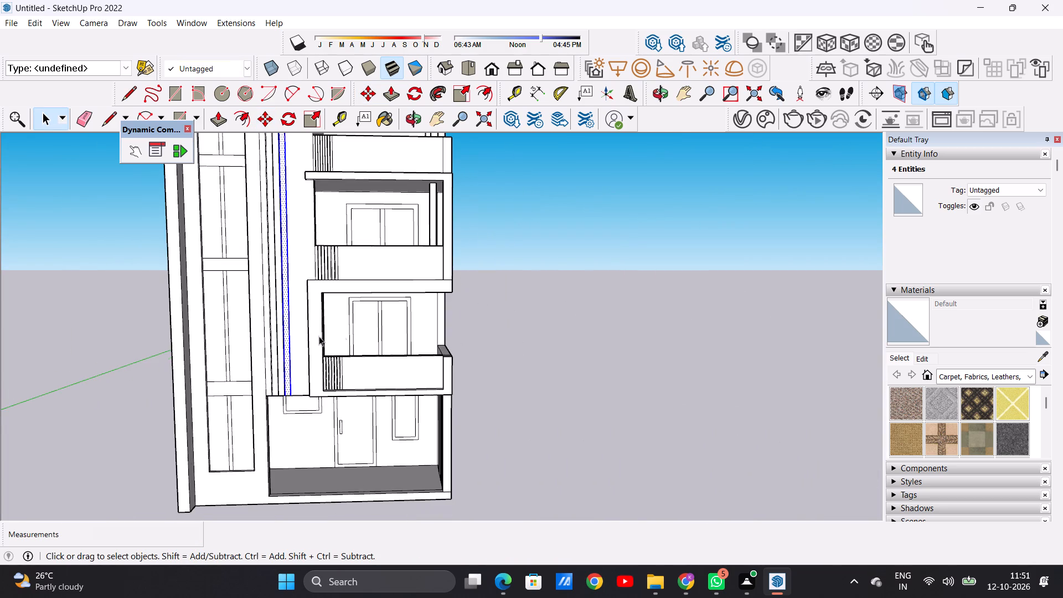
Copy the last full-height strip about 7 7/8" along the front wall's lower edge toward the balconies, leaving a slim gap.
scroll(285, 341, "down", 6)
scroll(275, 306, "up", 8)
middle_click_drag(285, 307, 288, 357)
scroll(284, 358, "down", 14)
scroll(290, 349, "up", 7)
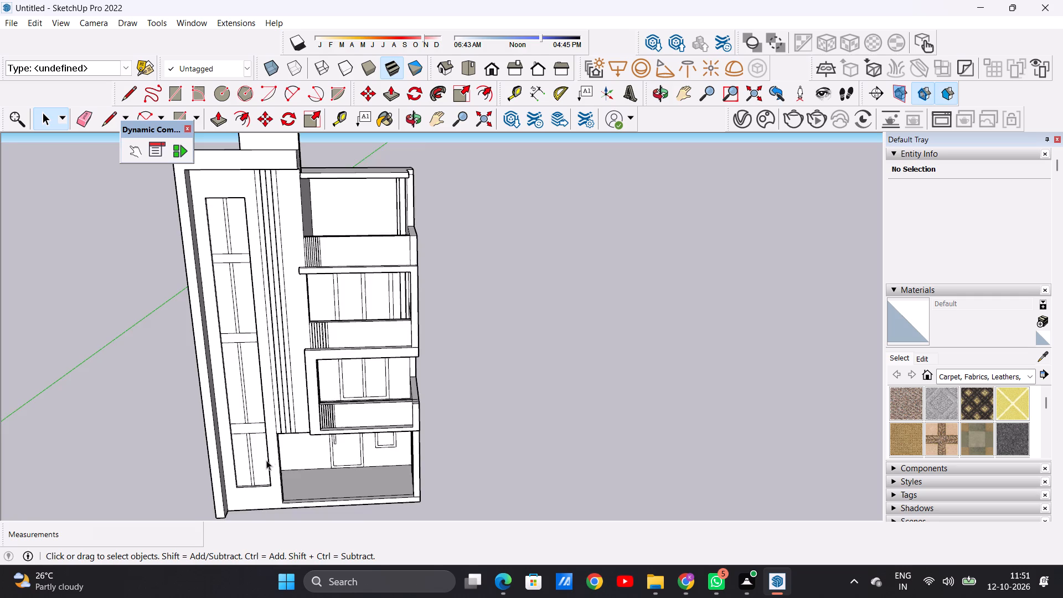
scroll(303, 416, "up", 18)
scroll(295, 434, "down", 1)
scroll(295, 434, "up", 3)
double_click(290, 426)
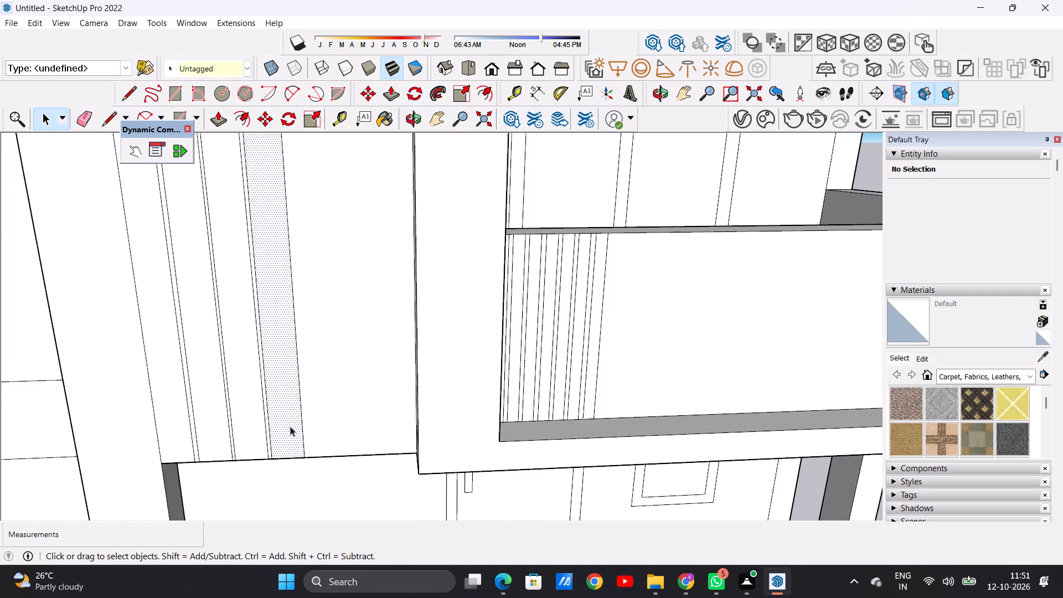
key("m")
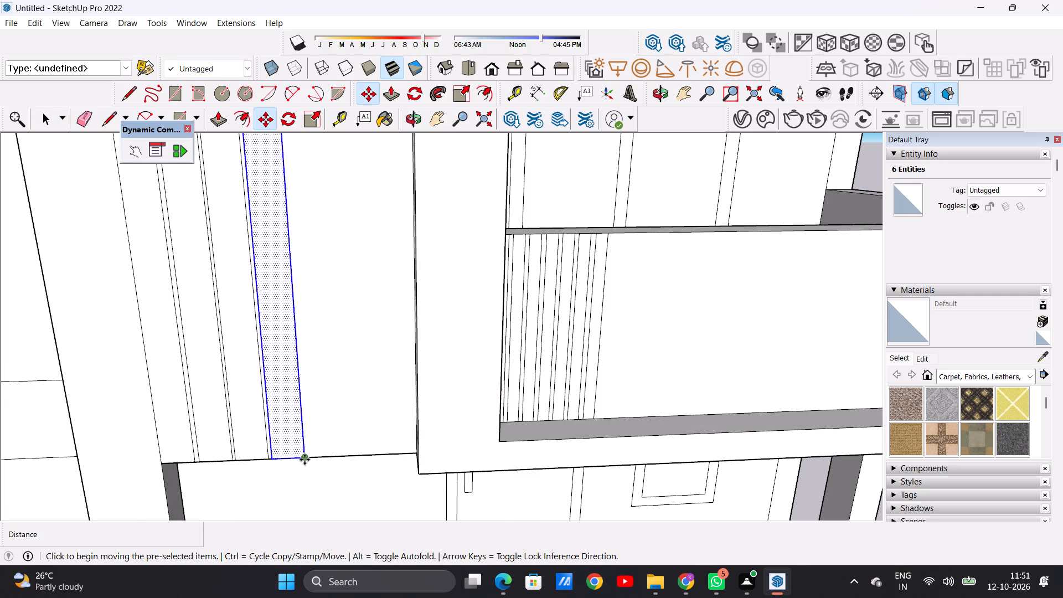
left_click(305, 457)
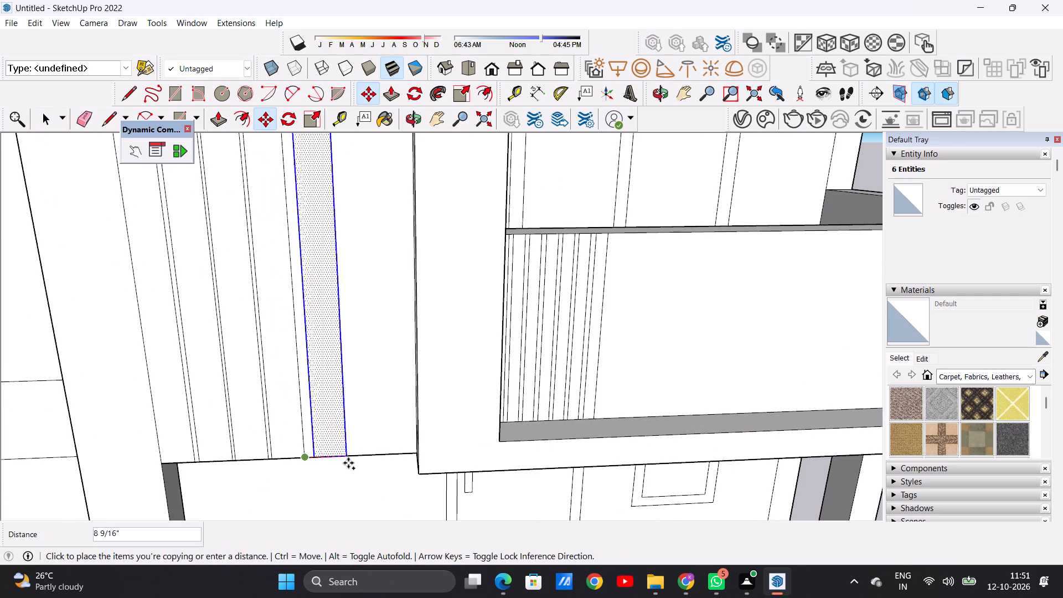
left_click(344, 462)
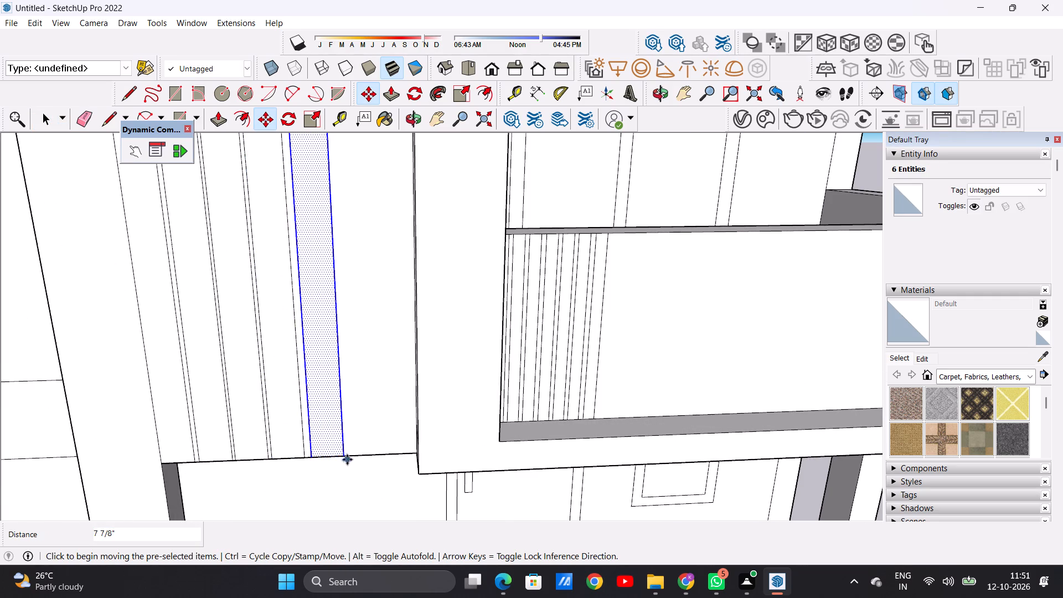
Copy the strip twice more toward the balconies, the second copy about 7 7/16" along to meet the wall's corner, and clear the selection.
left_click(345, 458)
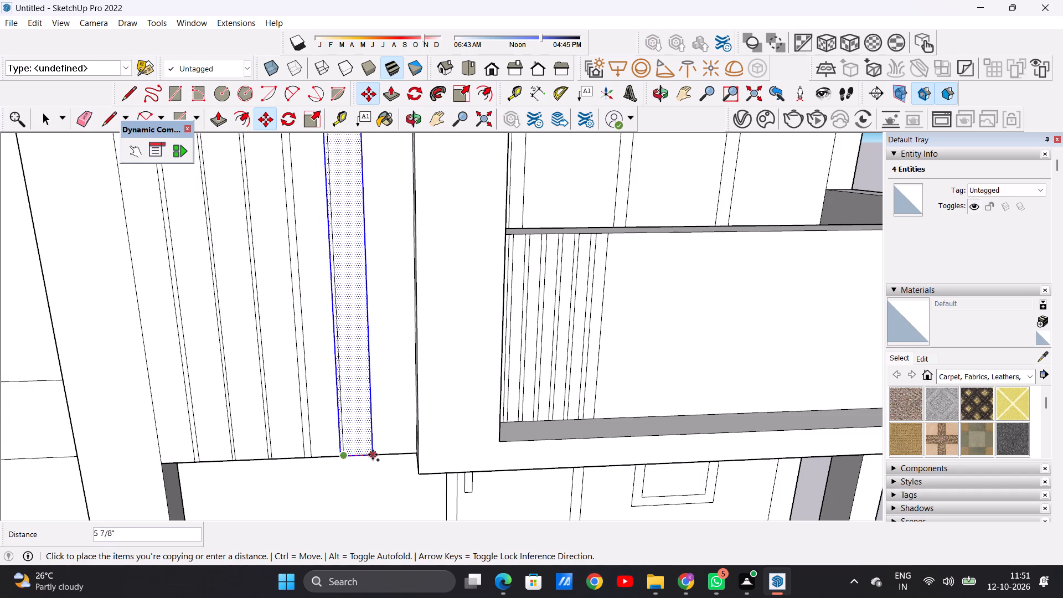
left_click(379, 455)
left_click(379, 455)
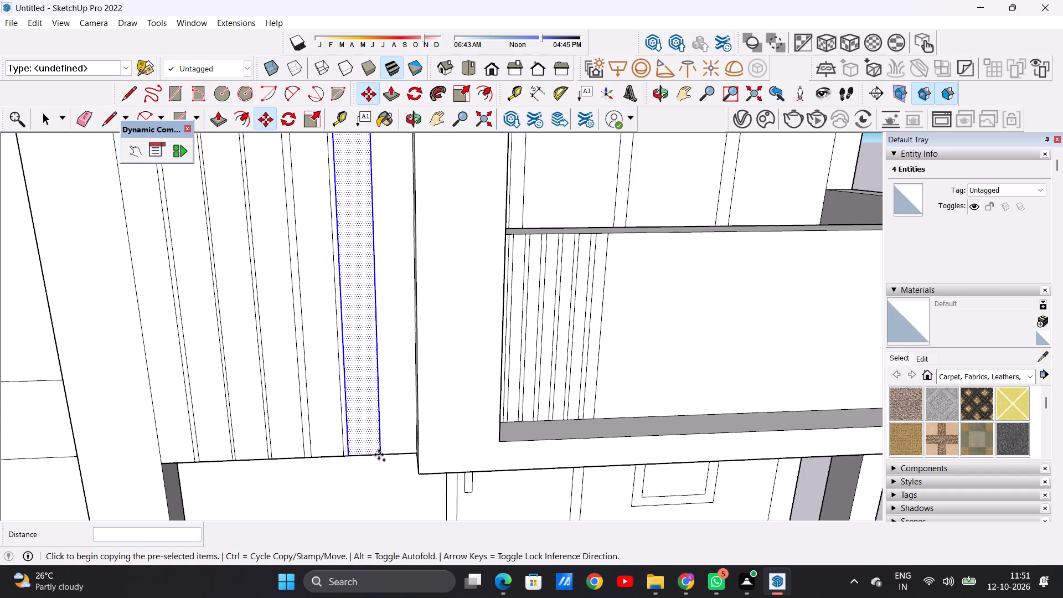
left_click(412, 455)
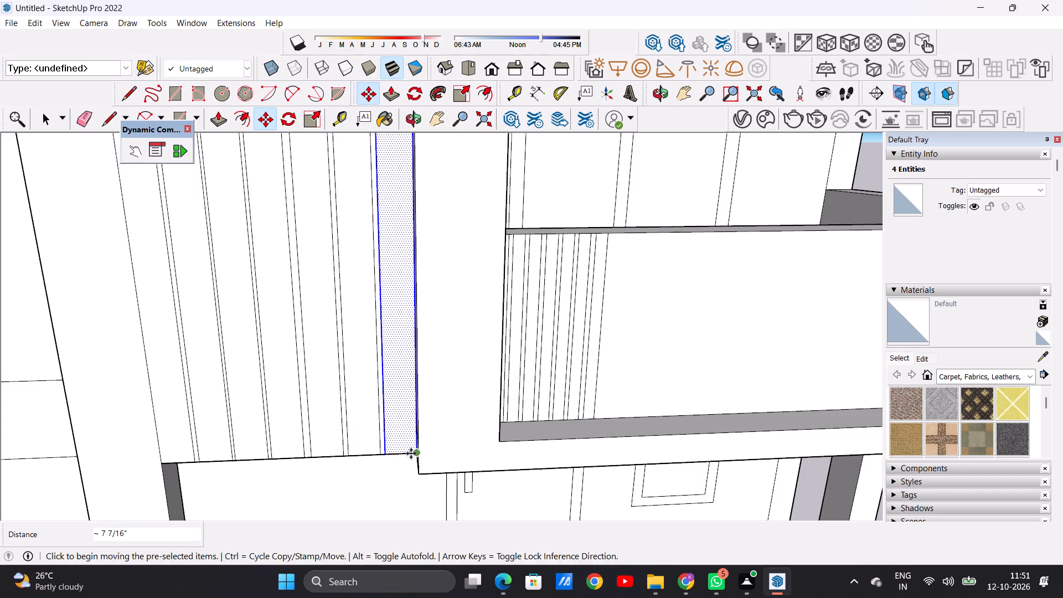
key("space")
scroll(367, 442, "down", 18)
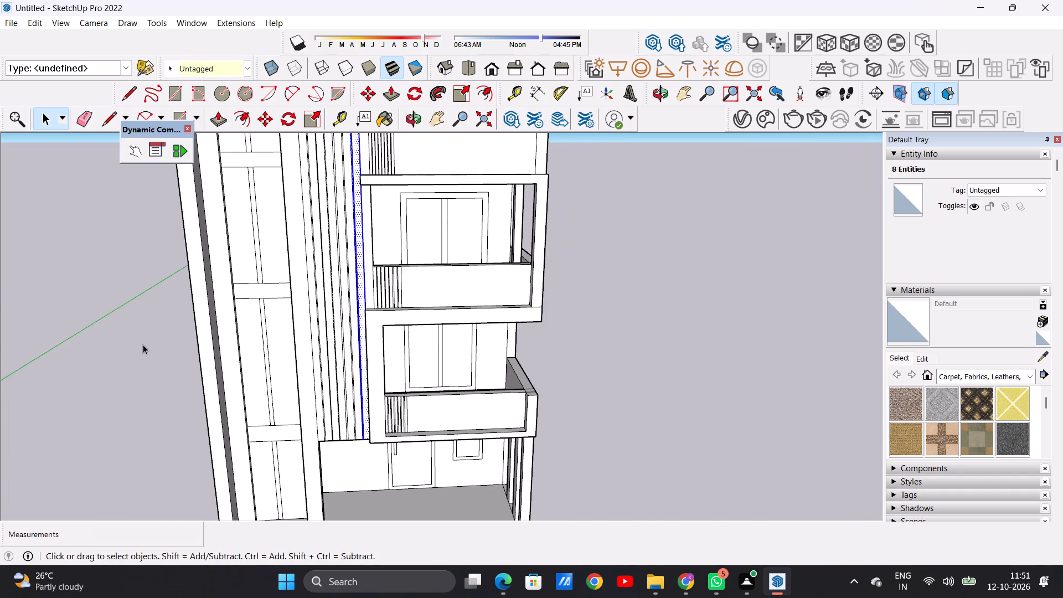
left_click(143, 344)
Examine the vertical strips and the whole building from the front, sides and above, and check the project brief.
scroll(247, 381, "down", 6)
scroll(320, 313, "up", 8)
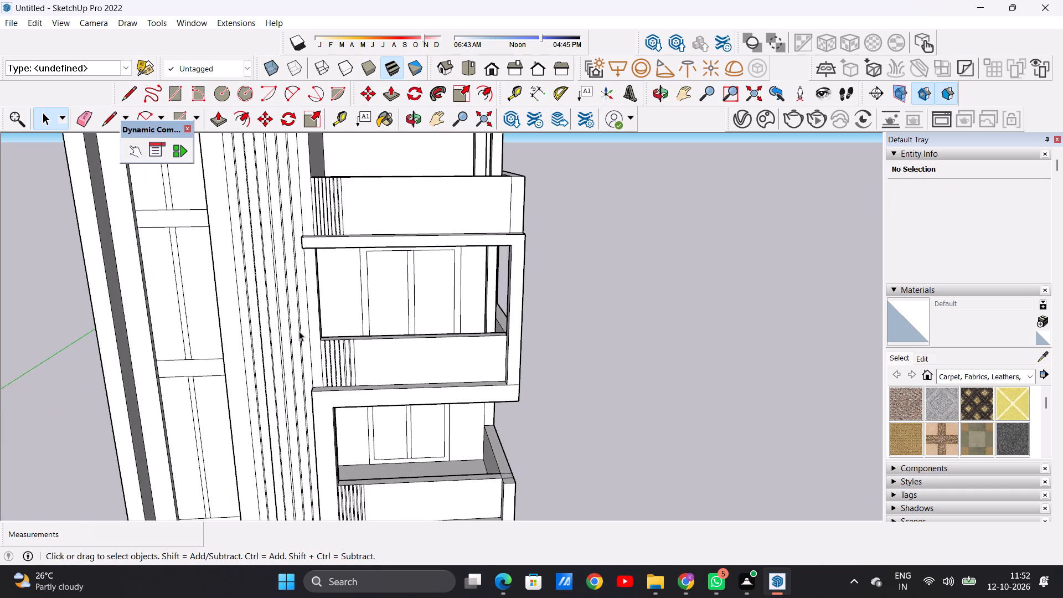
middle_click_drag(269, 356, 375, 370)
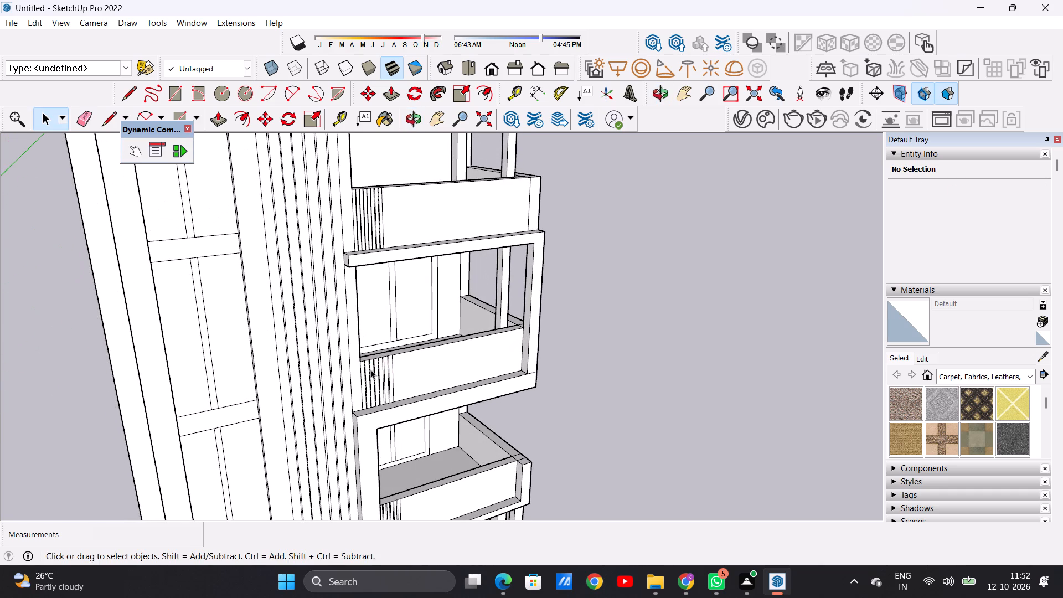
scroll(361, 354, "down", 4)
middle_click_drag(366, 379, 290, 371)
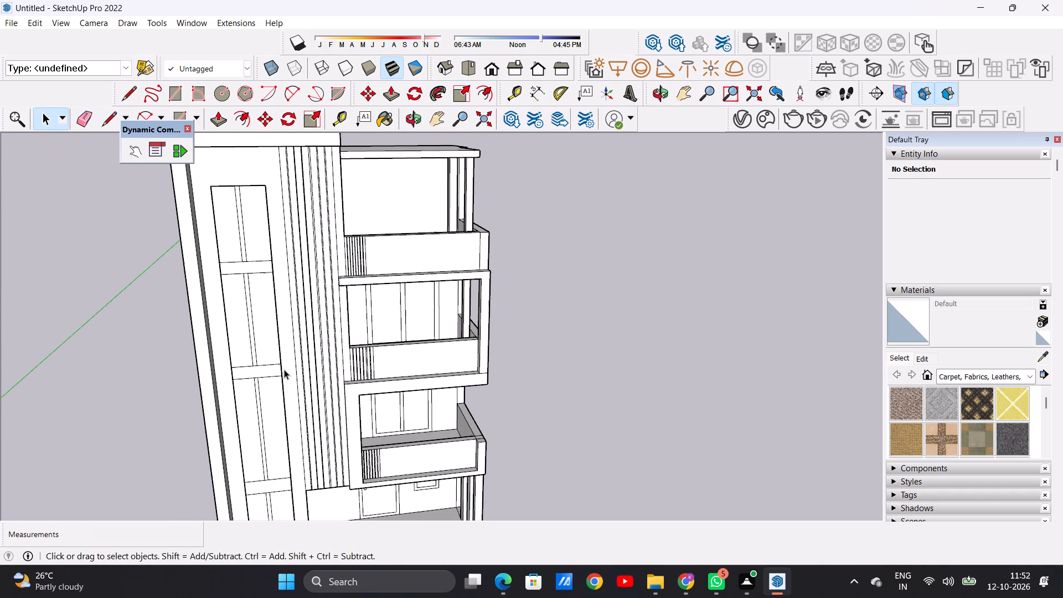
scroll(321, 331, "down", 10)
middle_click_drag(351, 342, 221, 310)
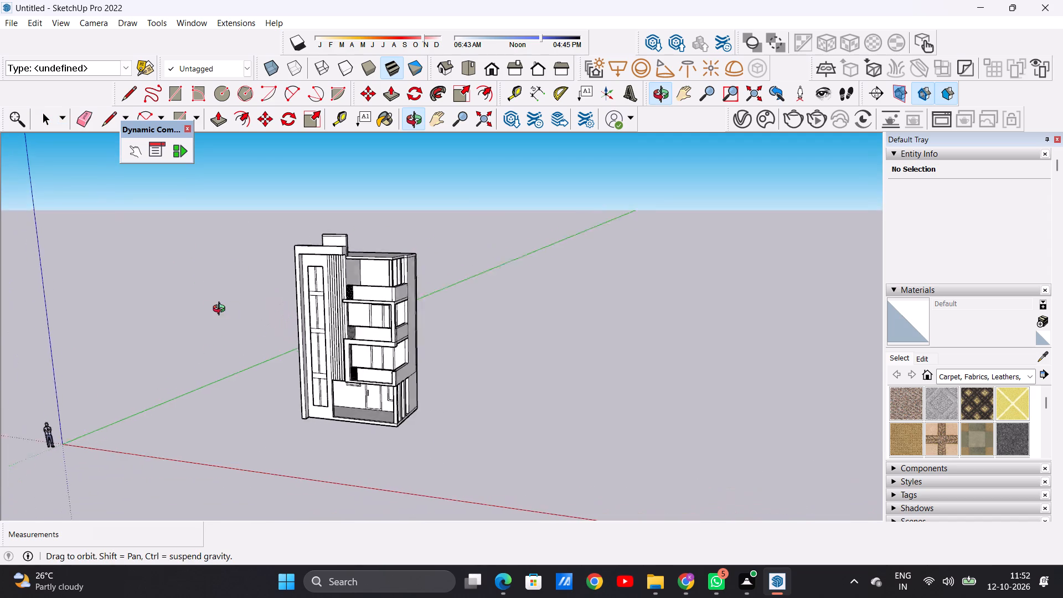
middle_click_drag(221, 310, 378, 335)
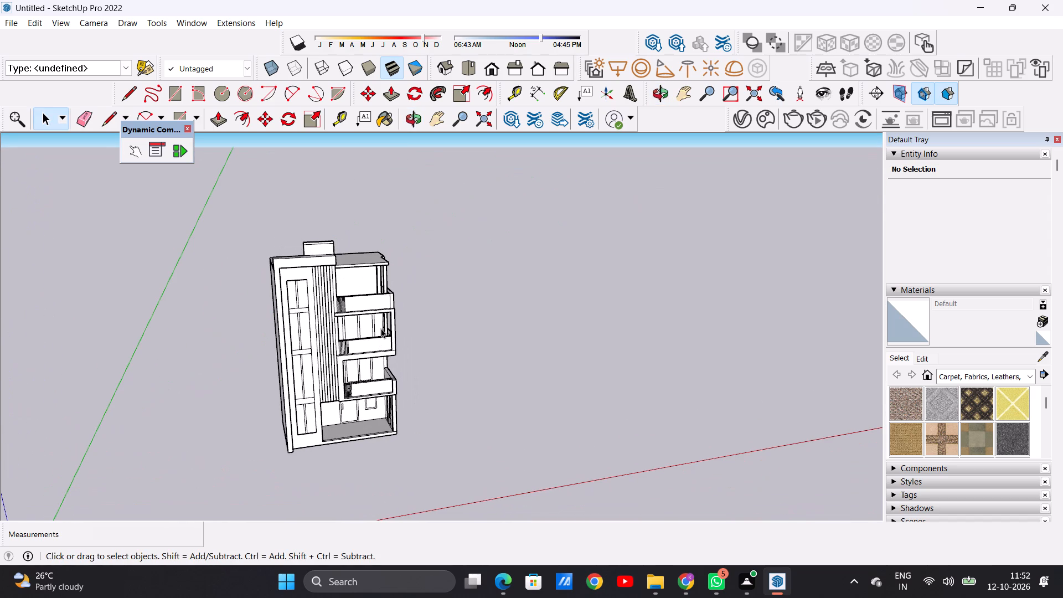
scroll(395, 322, "down", 4)
middle_click_drag(352, 358, 335, 353)
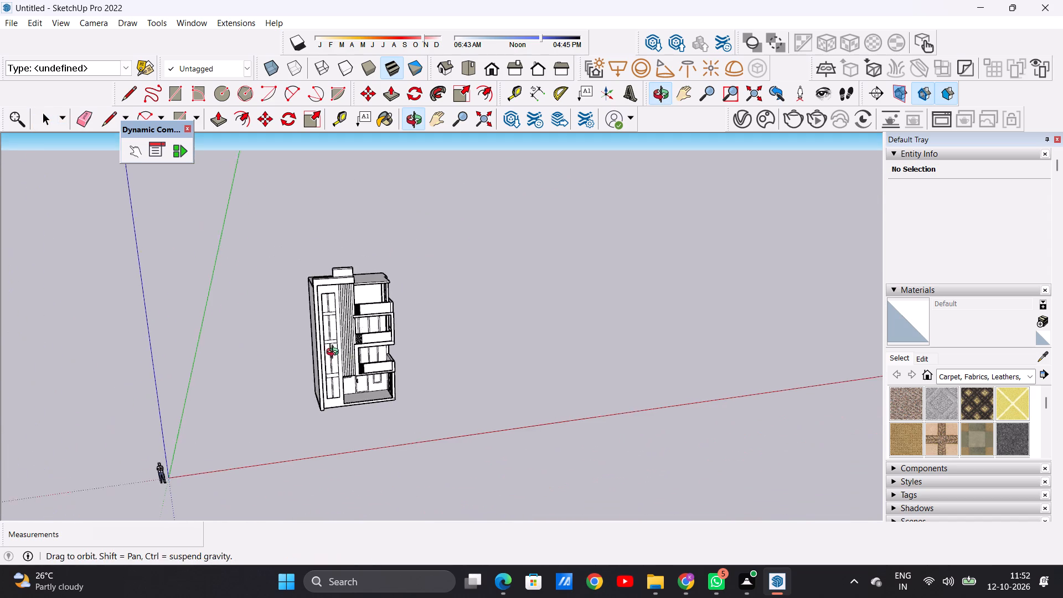
middle_click_drag(335, 353, 275, 323)
scroll(366, 308, "up", 10)
scroll(343, 305, "down", 1)
scroll(343, 305, "up", 11)
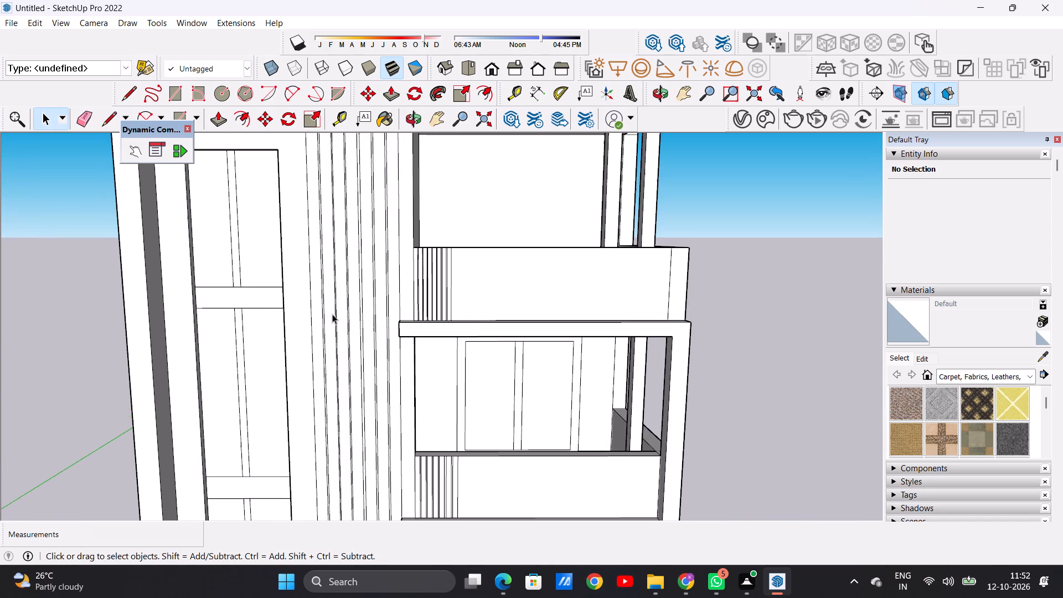
scroll(334, 323, "down", 5)
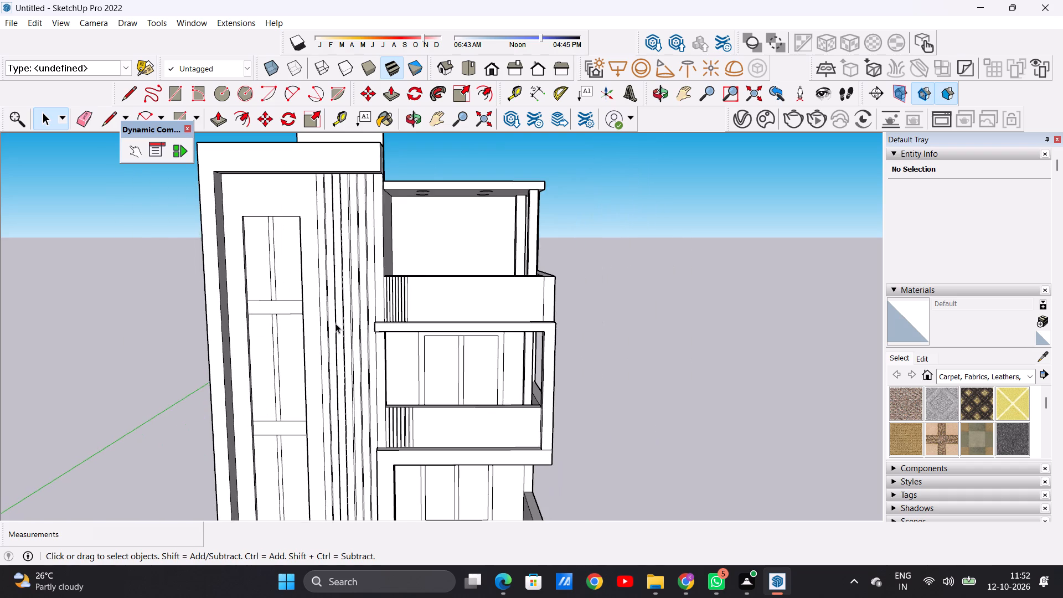
middle_click_drag(419, 337, 388, 369)
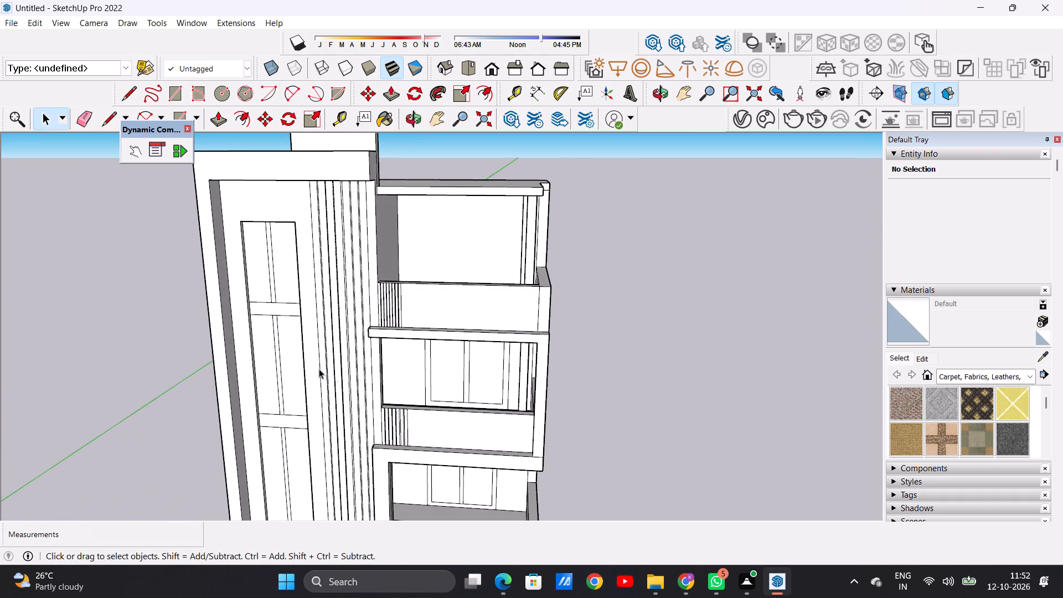
scroll(319, 366, "down", 13)
middle_click_drag(341, 422, 377, 342)
scroll(349, 274, "up", 5)
middle_click_drag(347, 292, 524, 407)
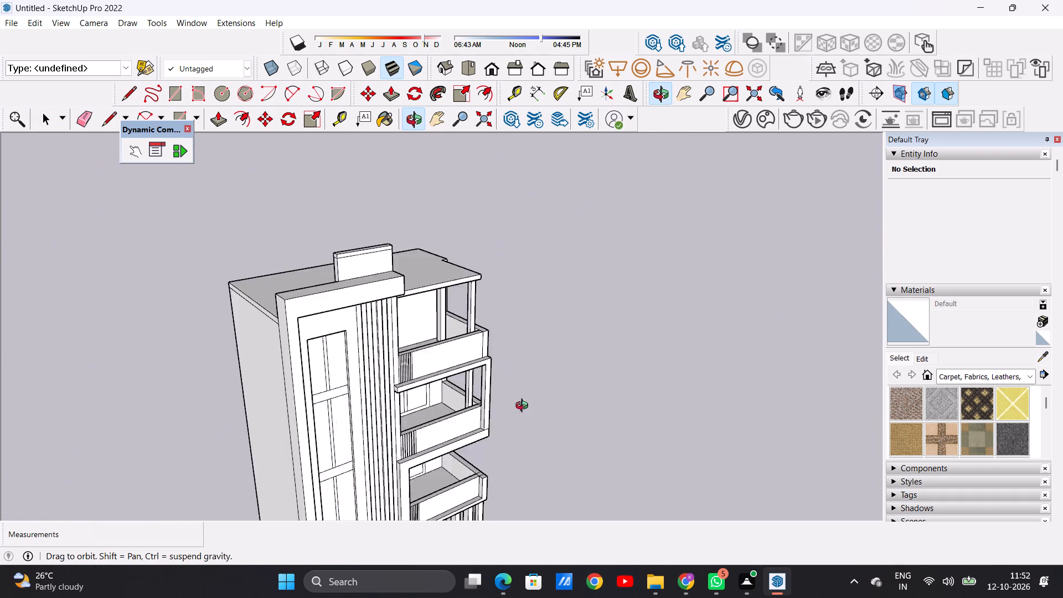
middle_click_drag(524, 407, 335, 325)
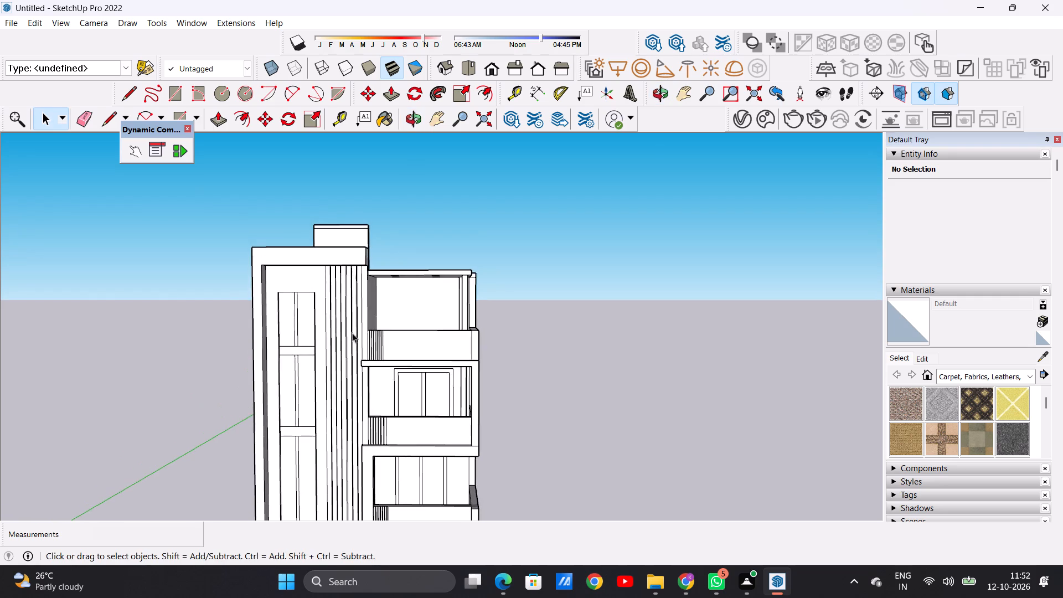
scroll(380, 342, "down", 11)
scroll(401, 426, "up", 8)
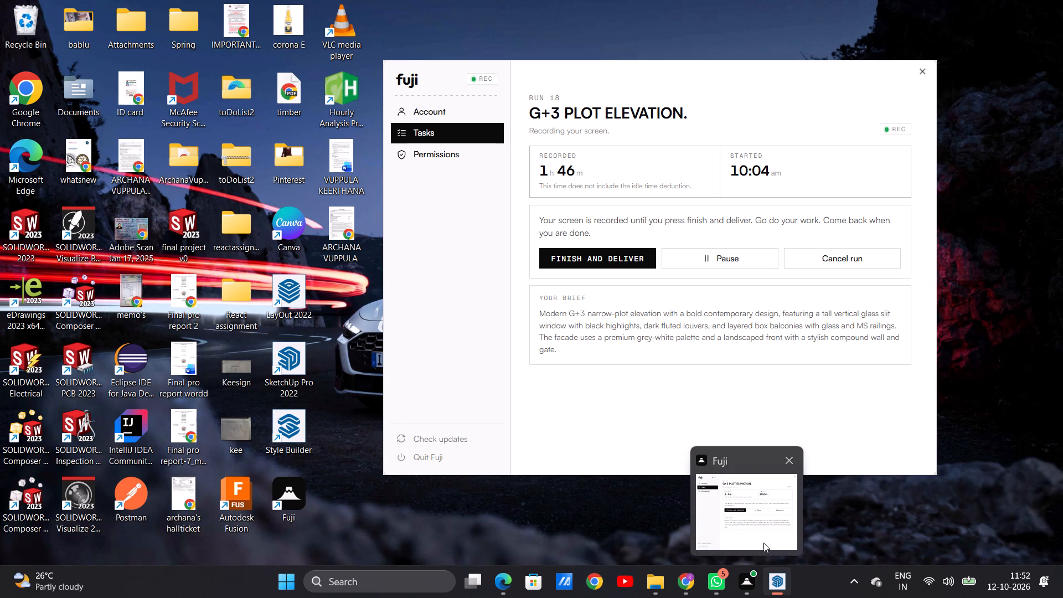
left_click(745, 502)
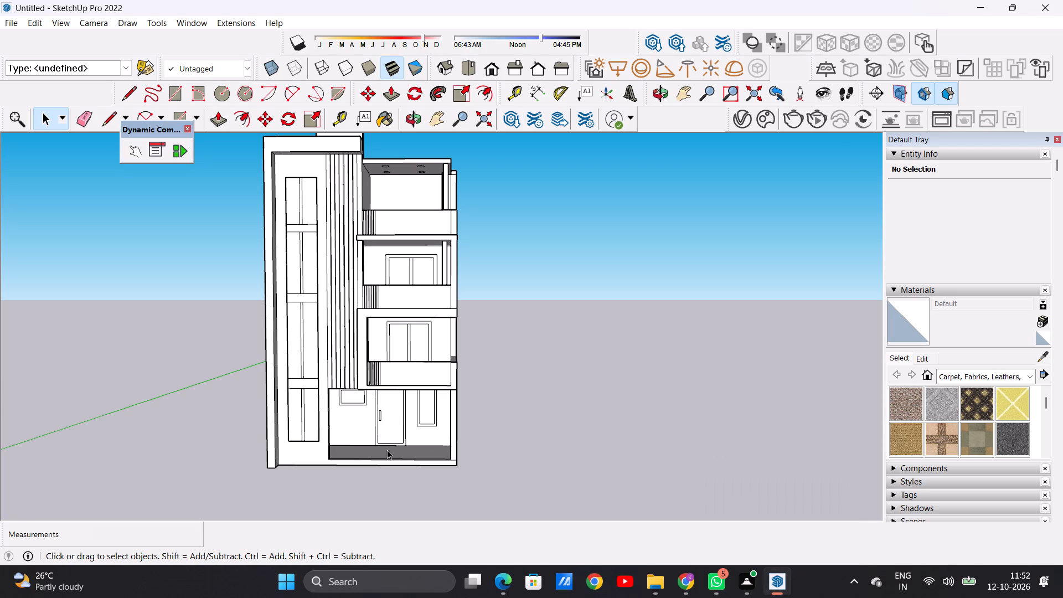
scroll(383, 450, "up", 4)
scroll(541, 421, "down", 20)
middle_click_drag(422, 401, 352, 515)
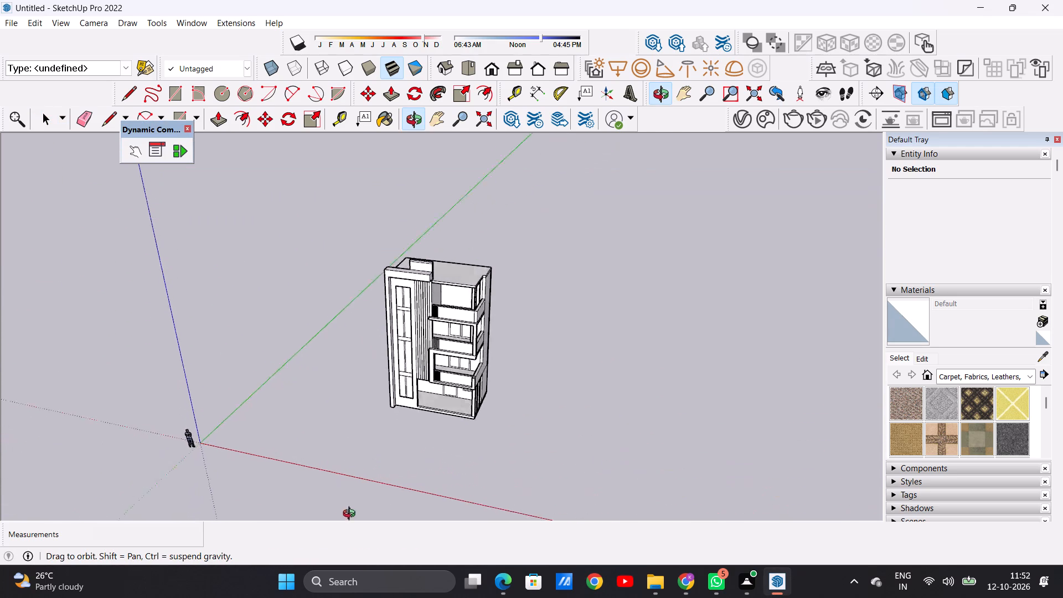
middle_click_drag(352, 515, 404, 565)
scroll(442, 417, "up", 8)
scroll(442, 416, "down", 6)
middle_click_drag(431, 373, 435, 455)
scroll(445, 397, "up", 8)
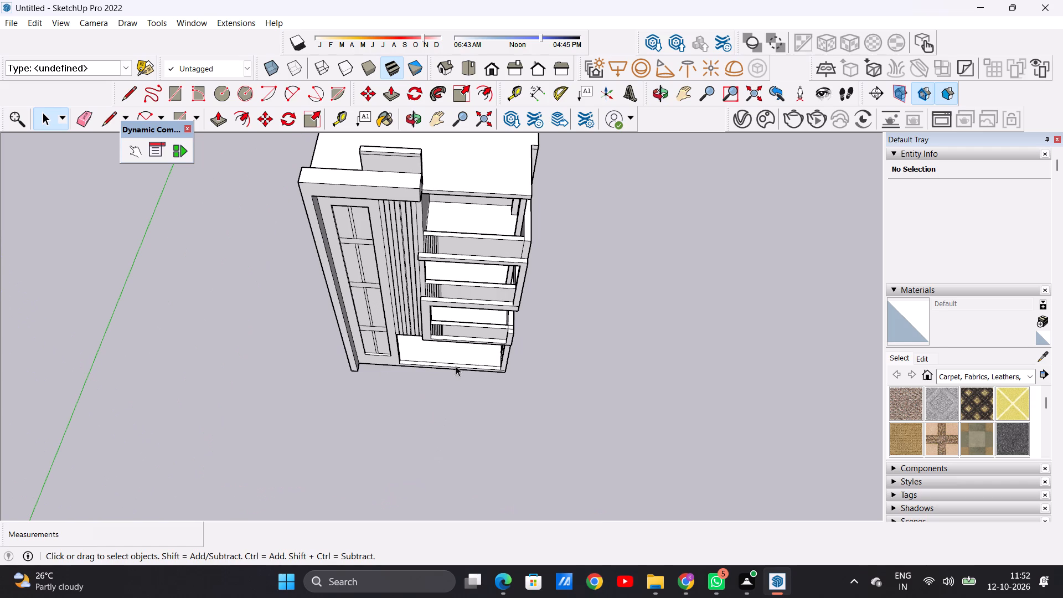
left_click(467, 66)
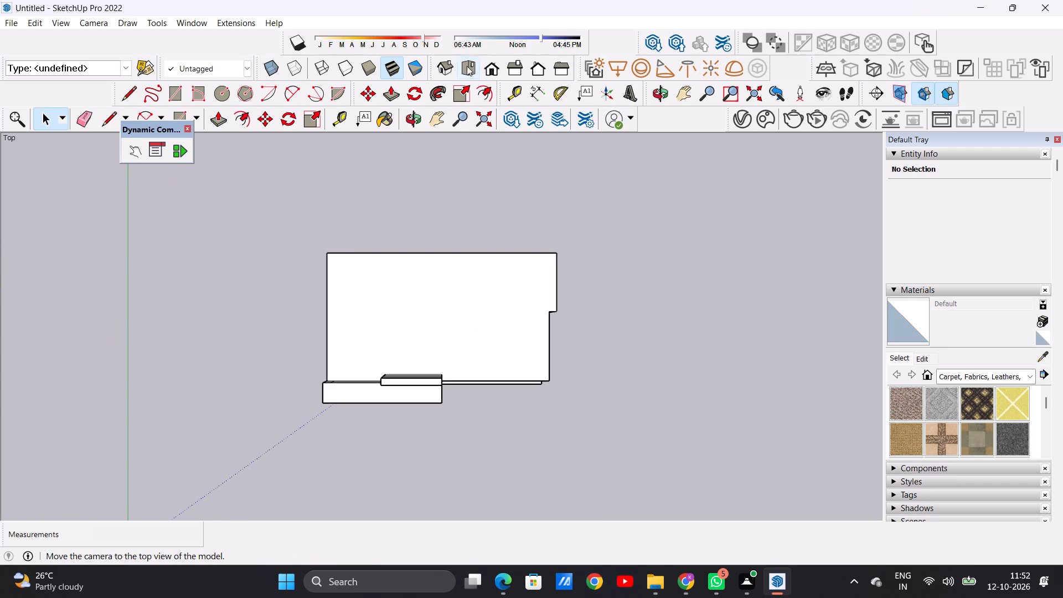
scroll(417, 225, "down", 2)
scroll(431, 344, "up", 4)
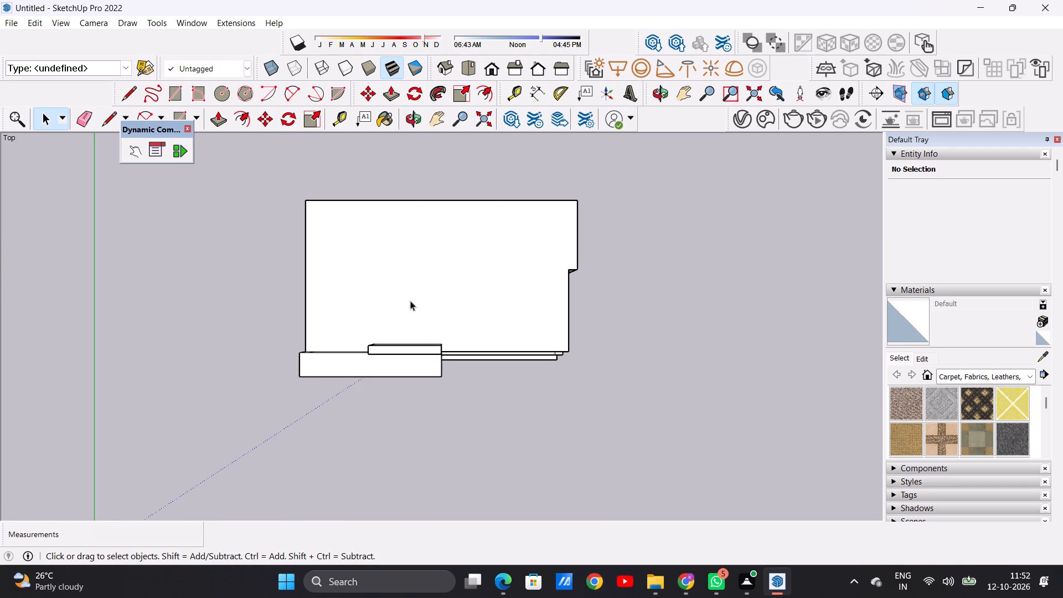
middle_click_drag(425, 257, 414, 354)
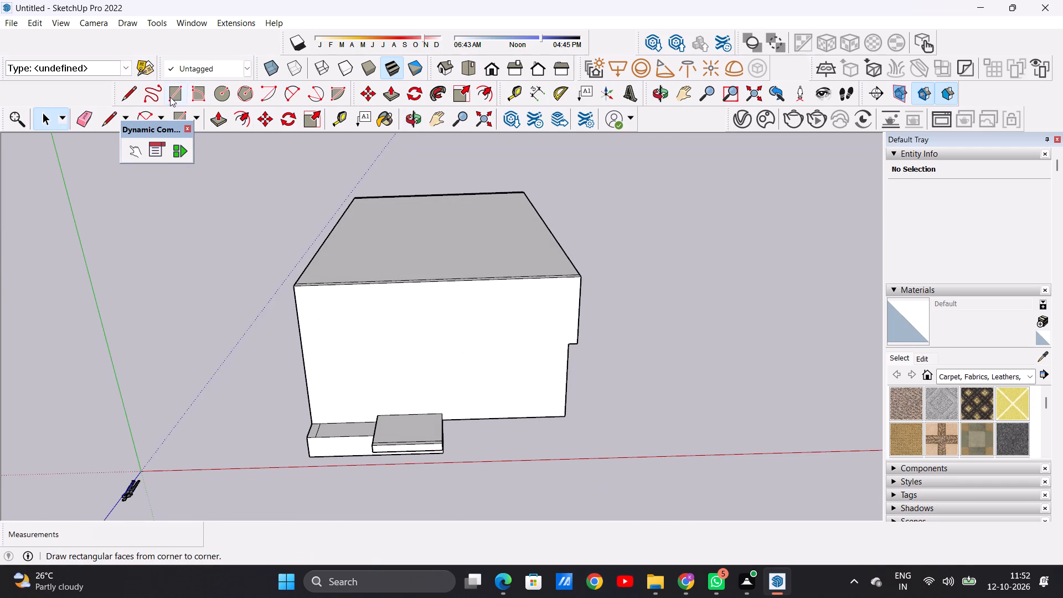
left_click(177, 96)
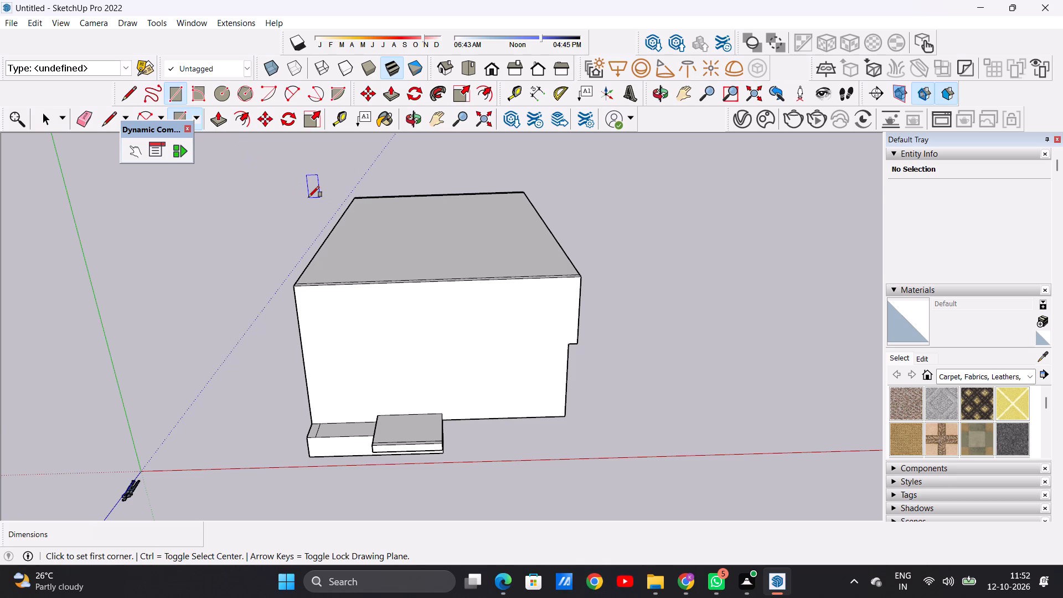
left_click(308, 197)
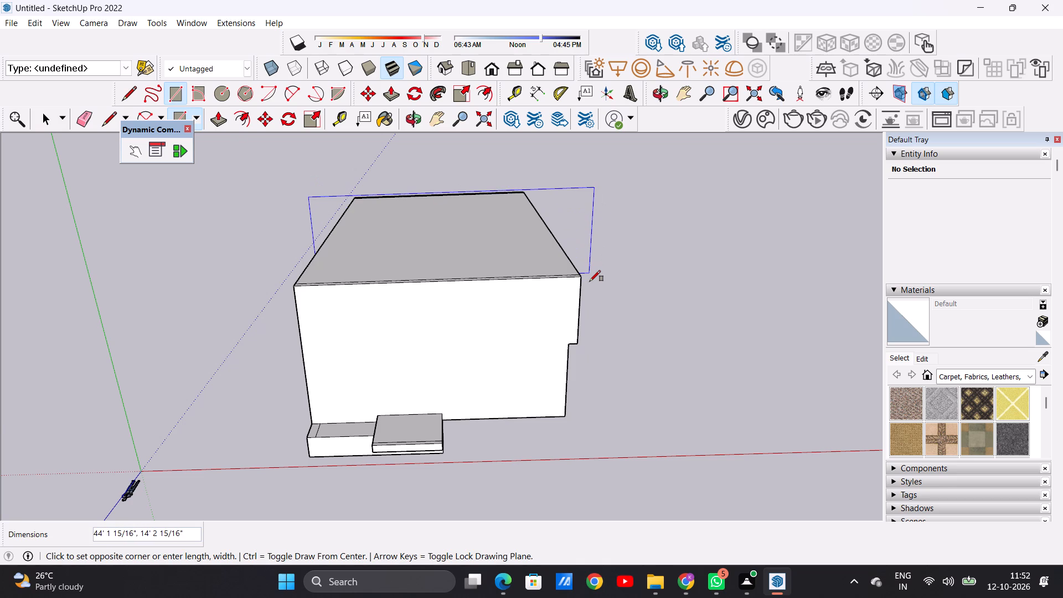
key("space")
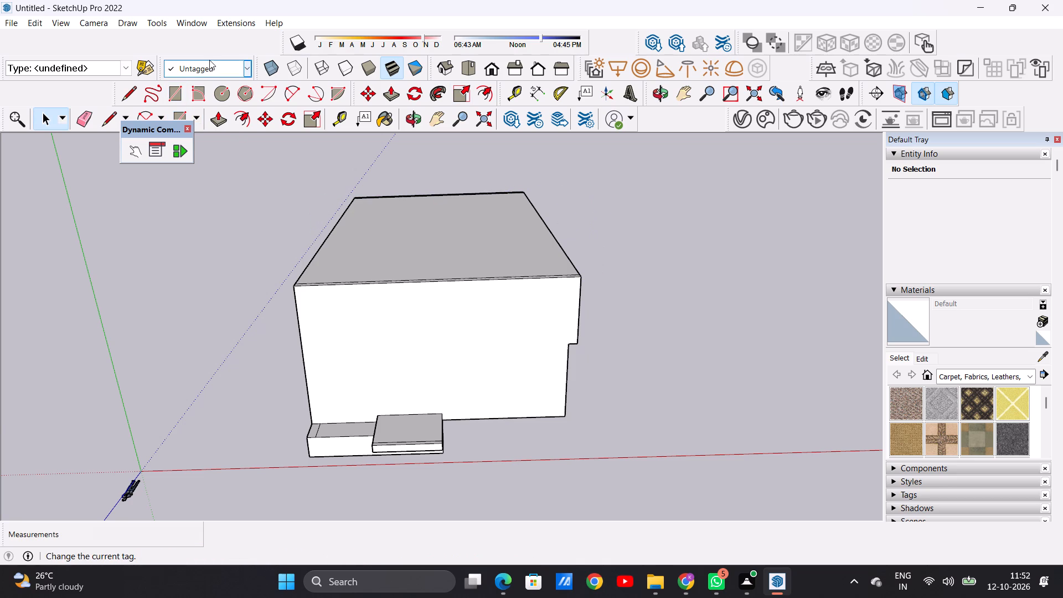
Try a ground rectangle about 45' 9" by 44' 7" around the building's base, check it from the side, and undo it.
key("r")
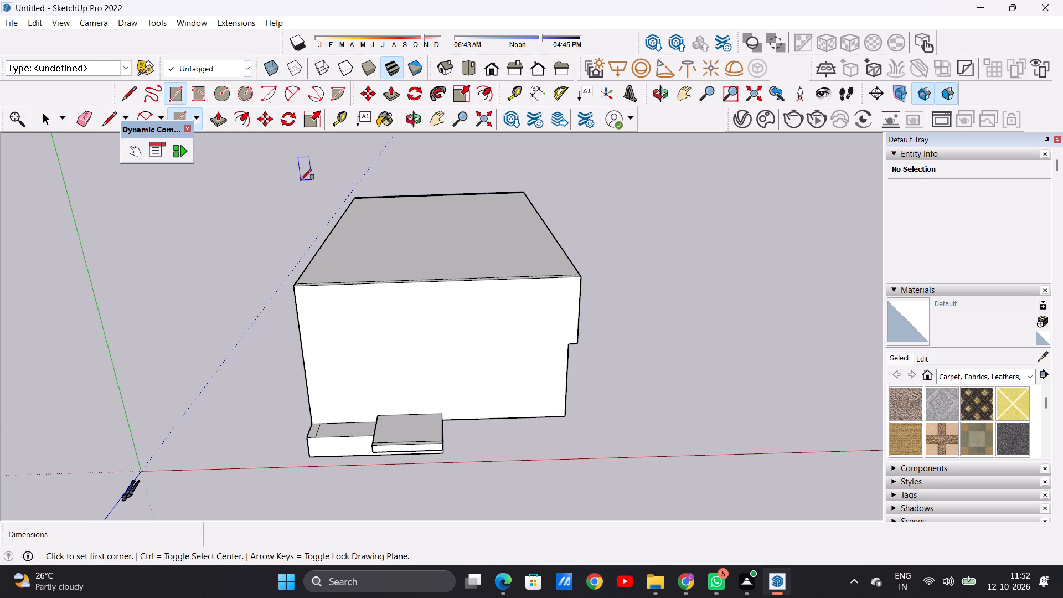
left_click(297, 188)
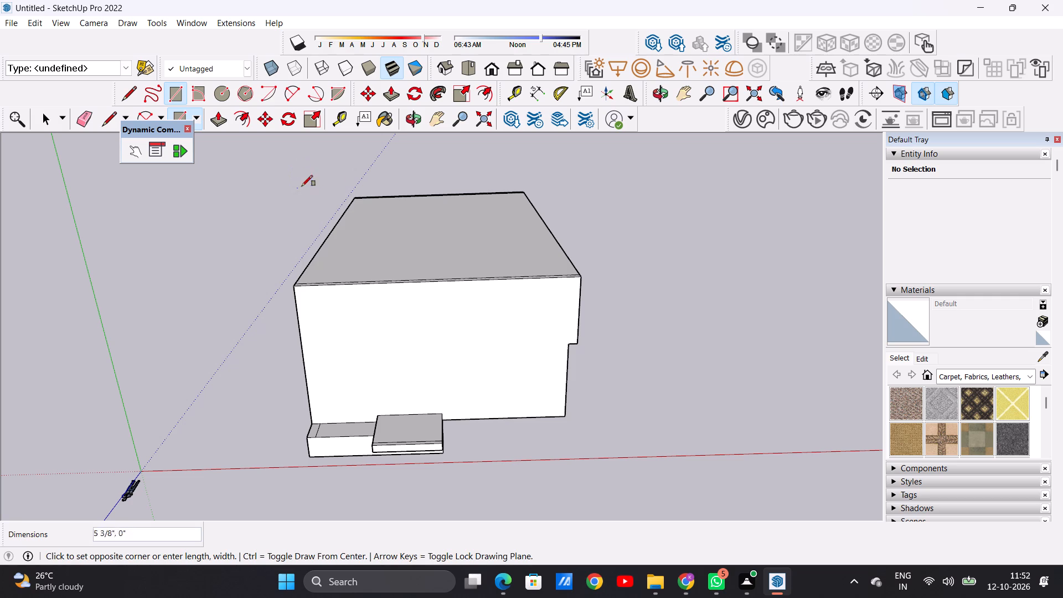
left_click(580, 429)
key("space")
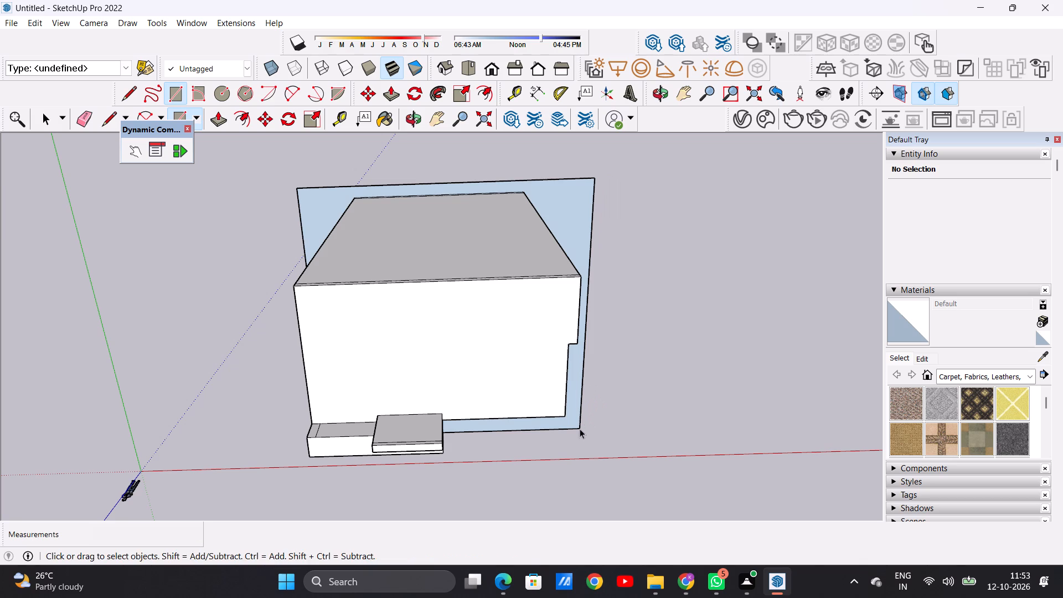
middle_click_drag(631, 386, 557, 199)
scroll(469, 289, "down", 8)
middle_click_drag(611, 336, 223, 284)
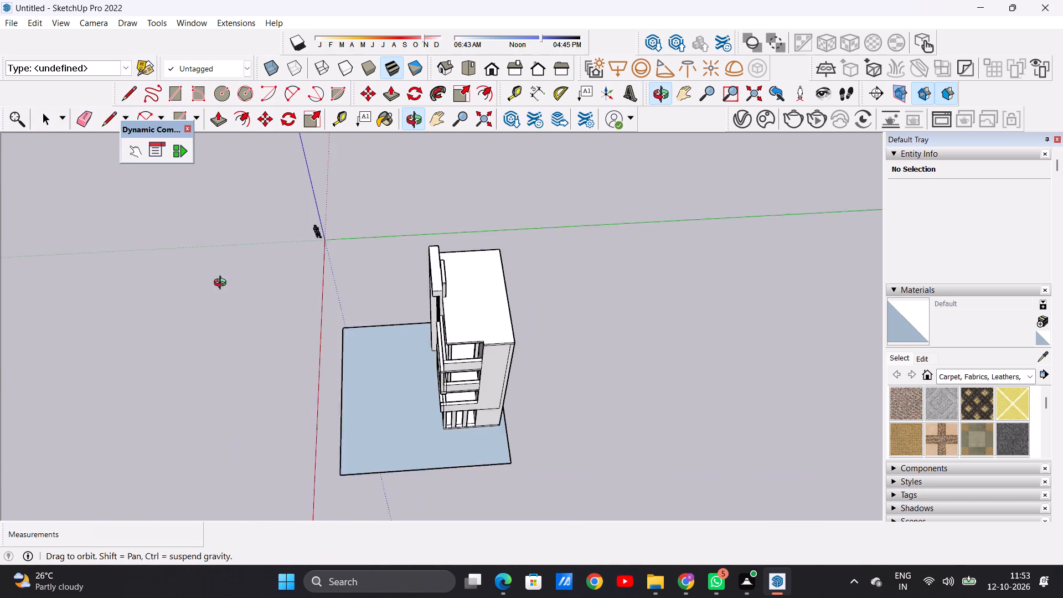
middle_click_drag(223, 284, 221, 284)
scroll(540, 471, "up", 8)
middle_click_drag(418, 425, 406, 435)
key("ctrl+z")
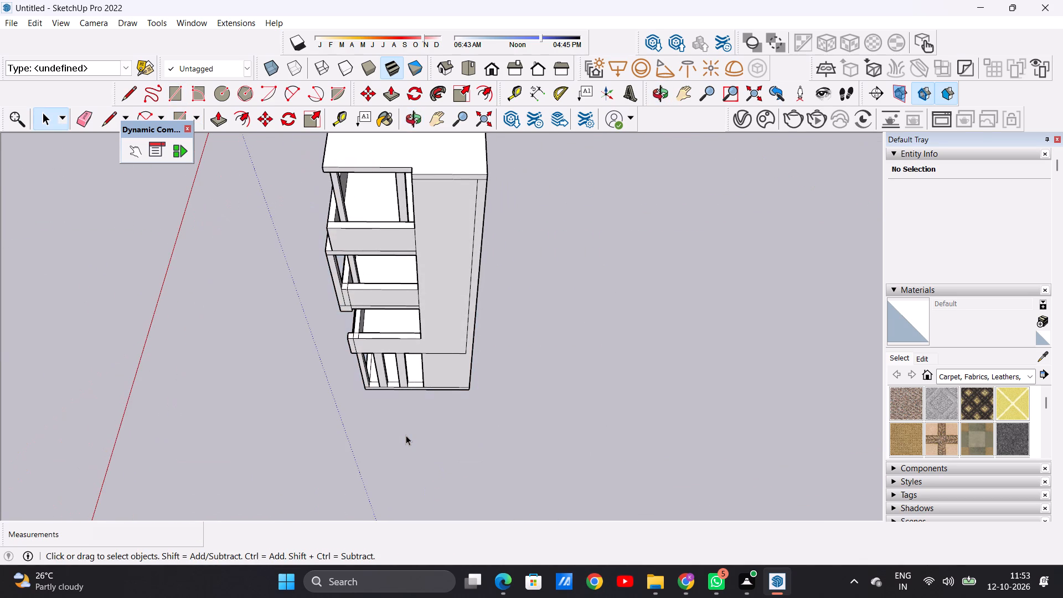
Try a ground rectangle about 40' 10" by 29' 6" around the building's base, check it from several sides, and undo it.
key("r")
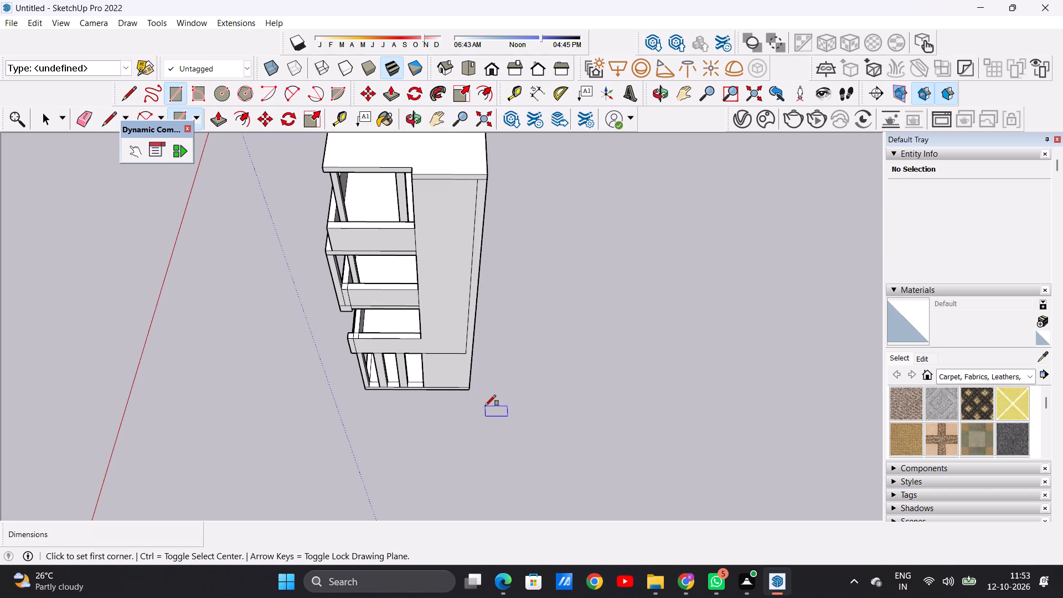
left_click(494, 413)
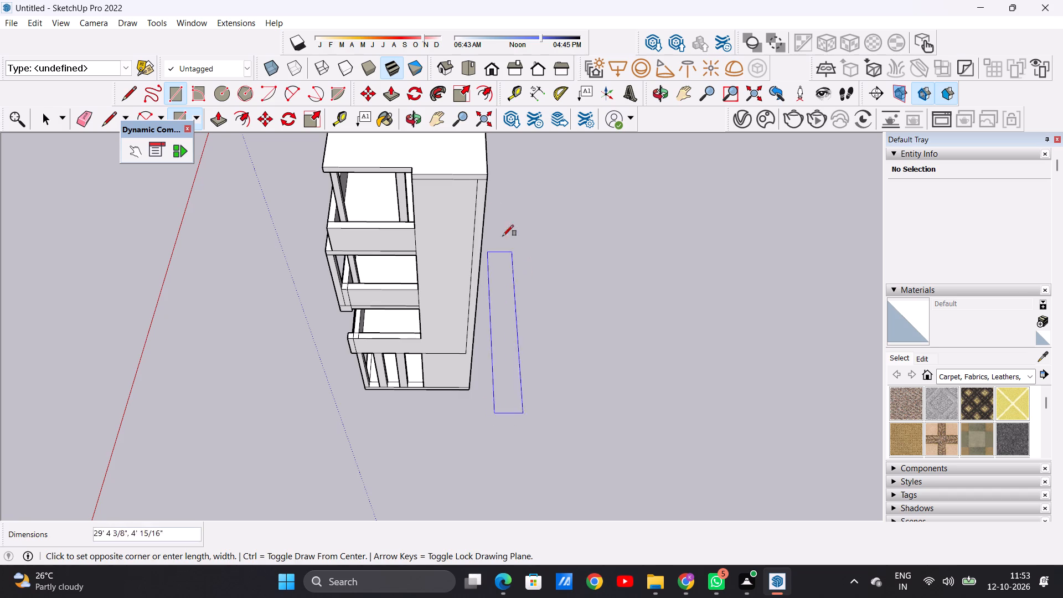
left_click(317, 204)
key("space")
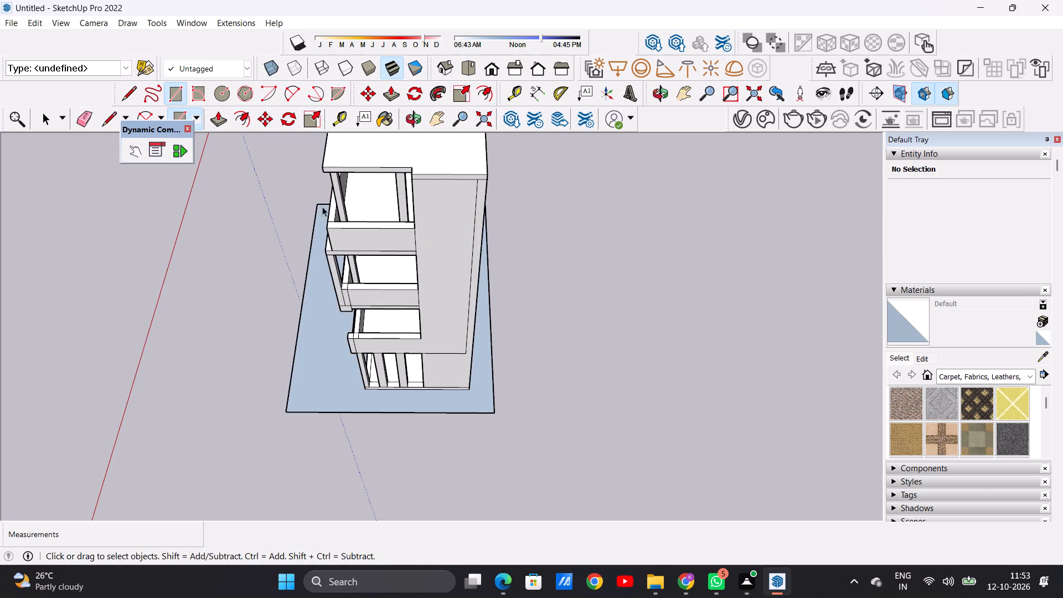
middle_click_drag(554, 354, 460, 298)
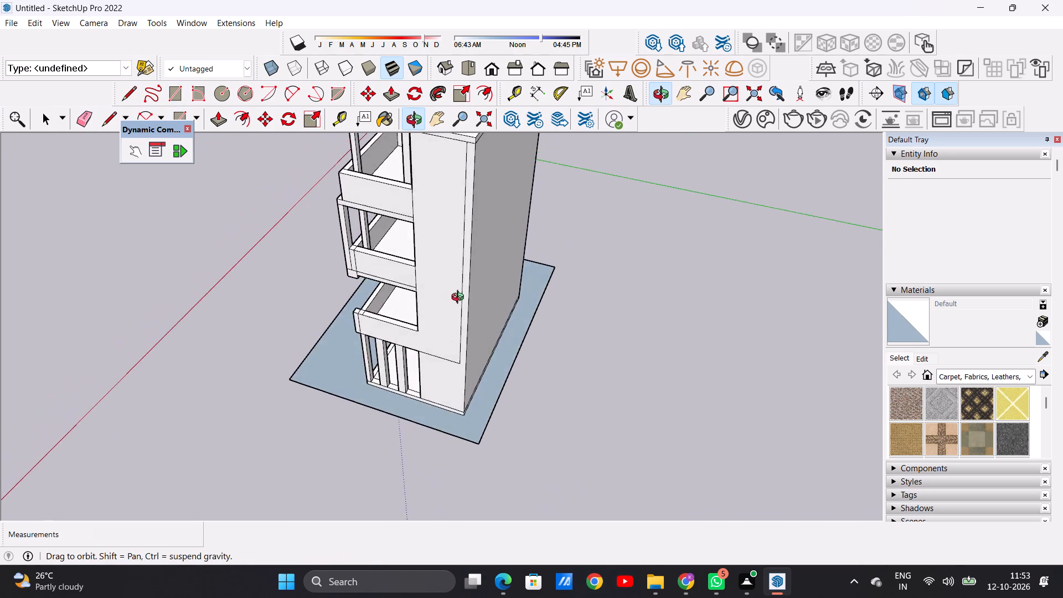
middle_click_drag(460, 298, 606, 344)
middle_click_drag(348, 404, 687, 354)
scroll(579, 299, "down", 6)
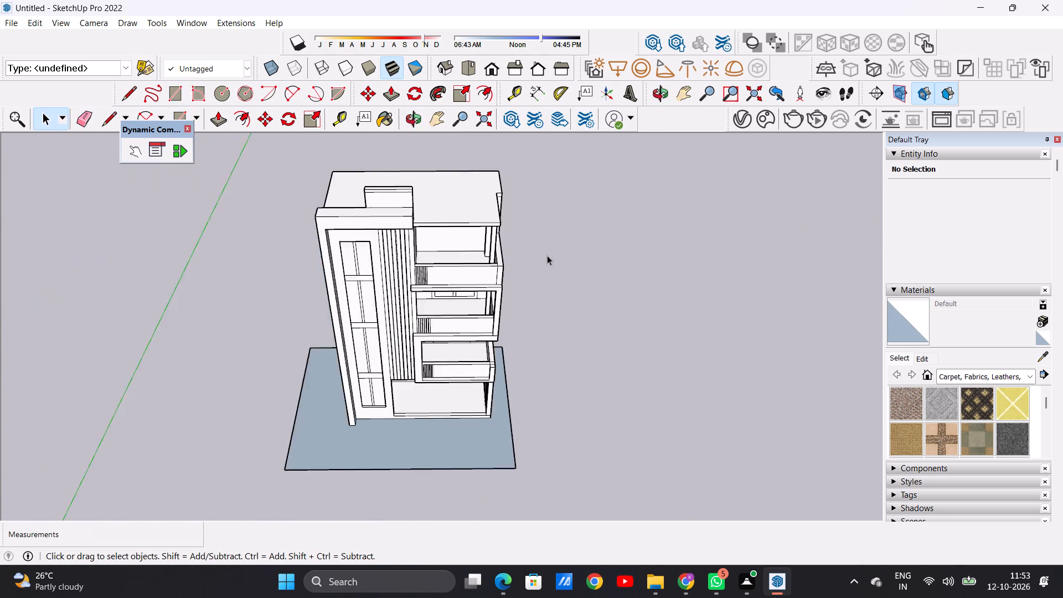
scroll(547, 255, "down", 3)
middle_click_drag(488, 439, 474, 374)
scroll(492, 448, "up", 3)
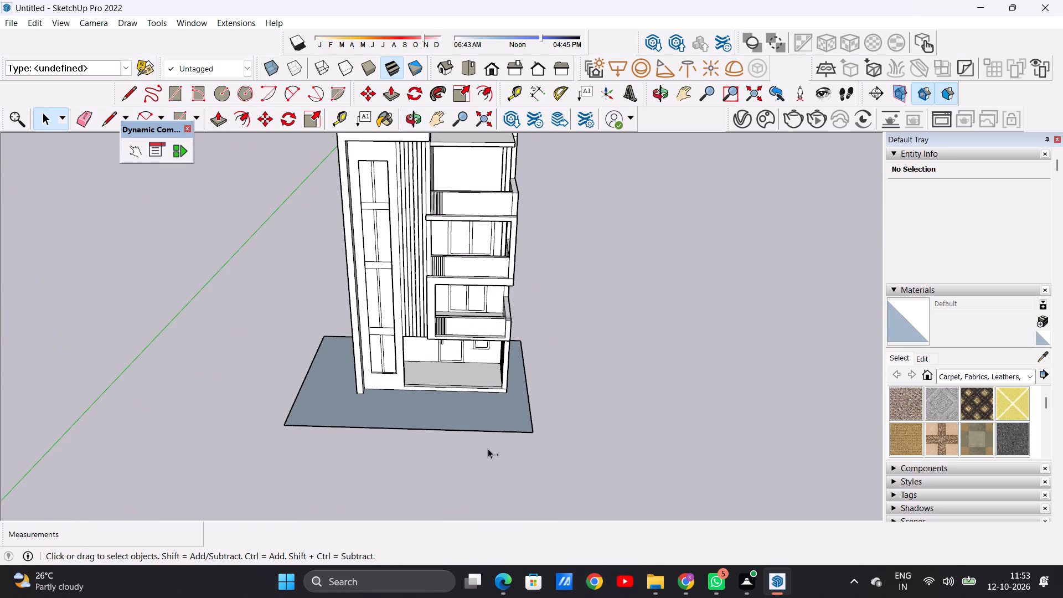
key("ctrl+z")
Draw a ground rectangle around the building from a raised view, with margins at the sides and extra depth in front.
scroll(540, 368, "down", 7)
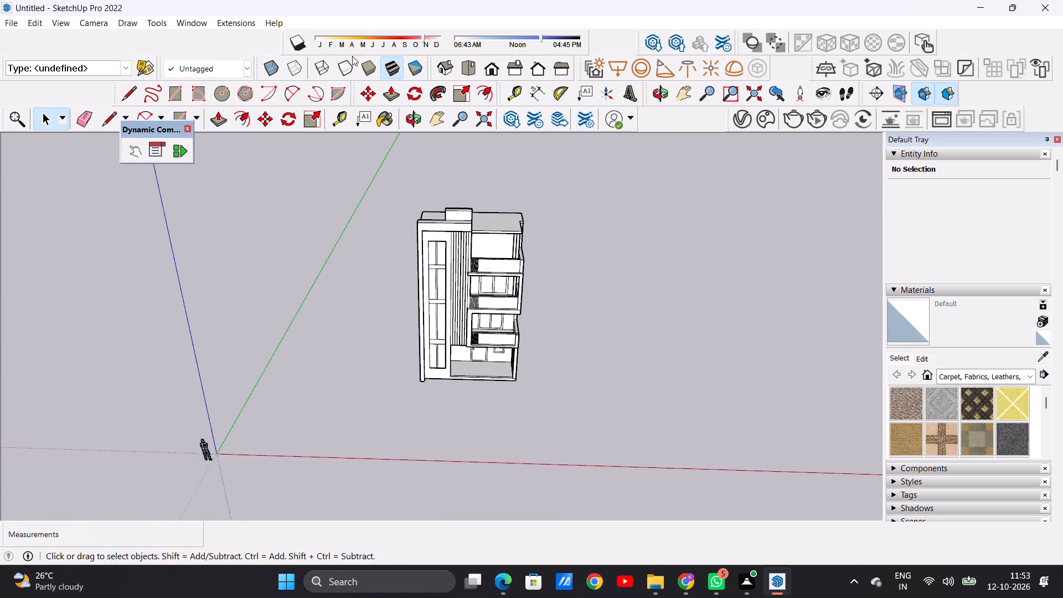
left_click(465, 62)
middle_click_drag(546, 229, 520, 268)
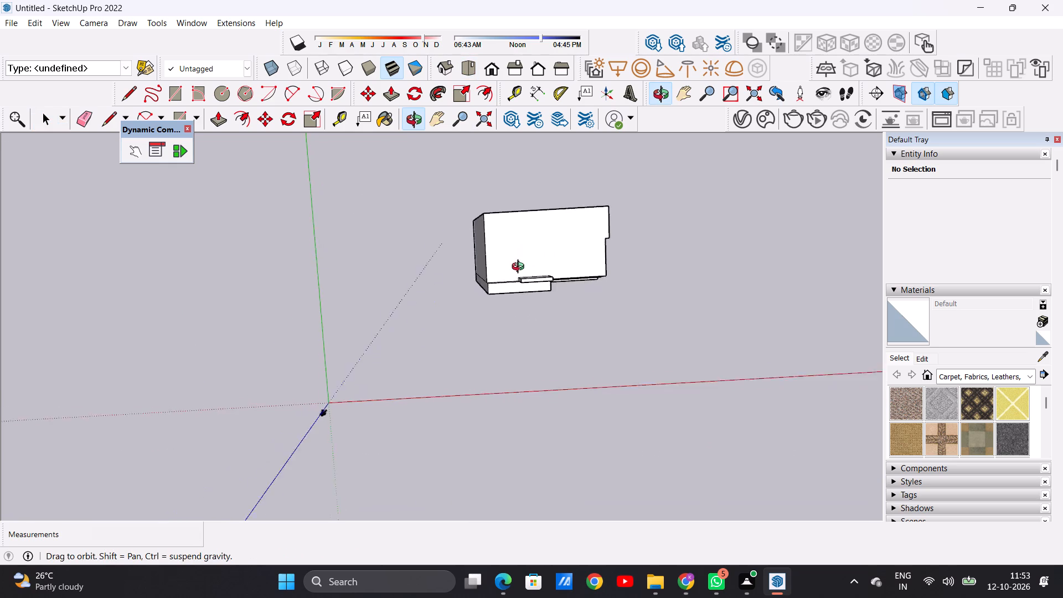
middle_click_drag(520, 268, 445, 274)
left_click(467, 68)
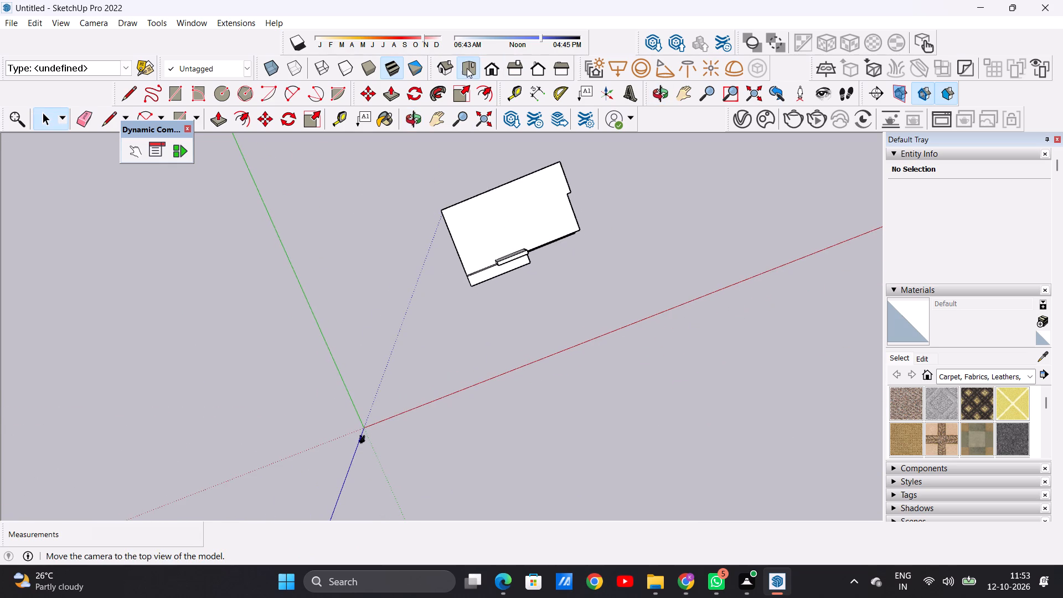
scroll(654, 211, "up", 7)
scroll(412, 237, "down", 1)
middle_click_drag(407, 236, 375, 305)
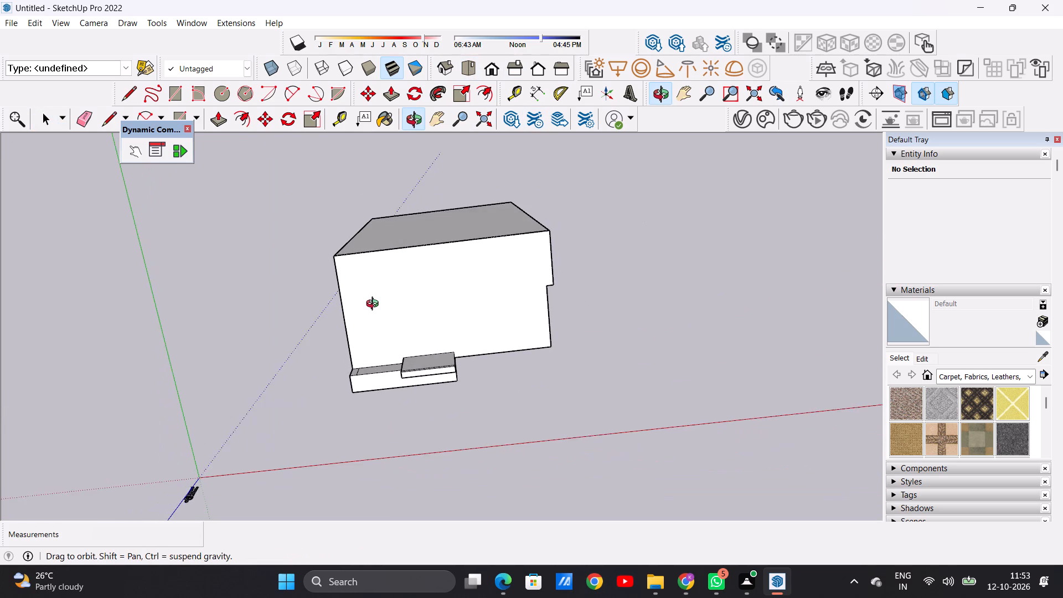
middle_click_drag(375, 305, 374, 295)
key("r")
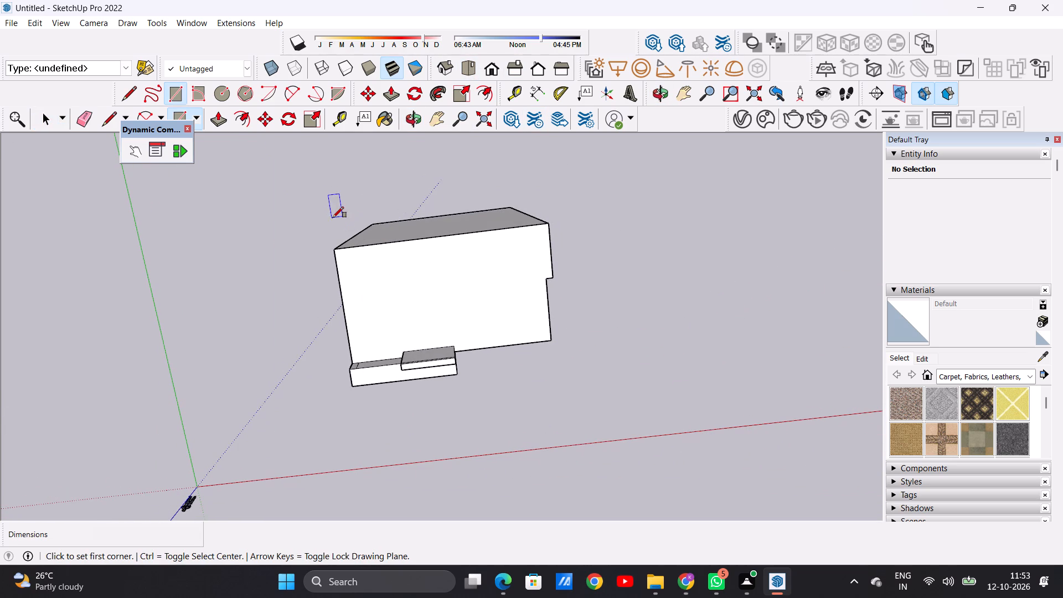
left_click(321, 210)
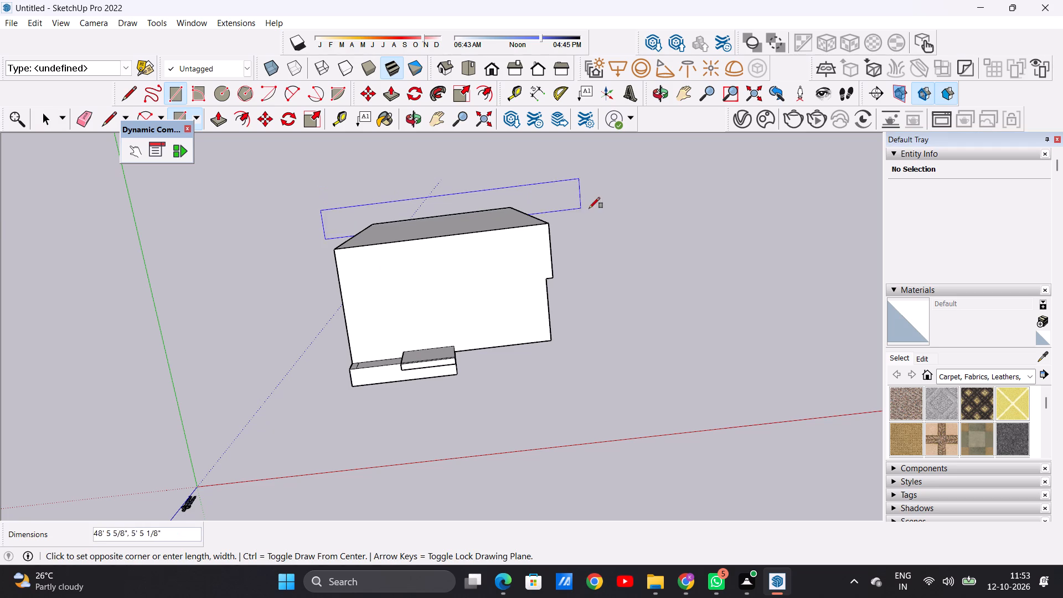
left_click(571, 361)
key("space")
left_click(712, 284)
Examine the building on its ground rectangle from above, the side and the front, including the strips and balconies.
middle_click_drag(528, 416, 509, 348)
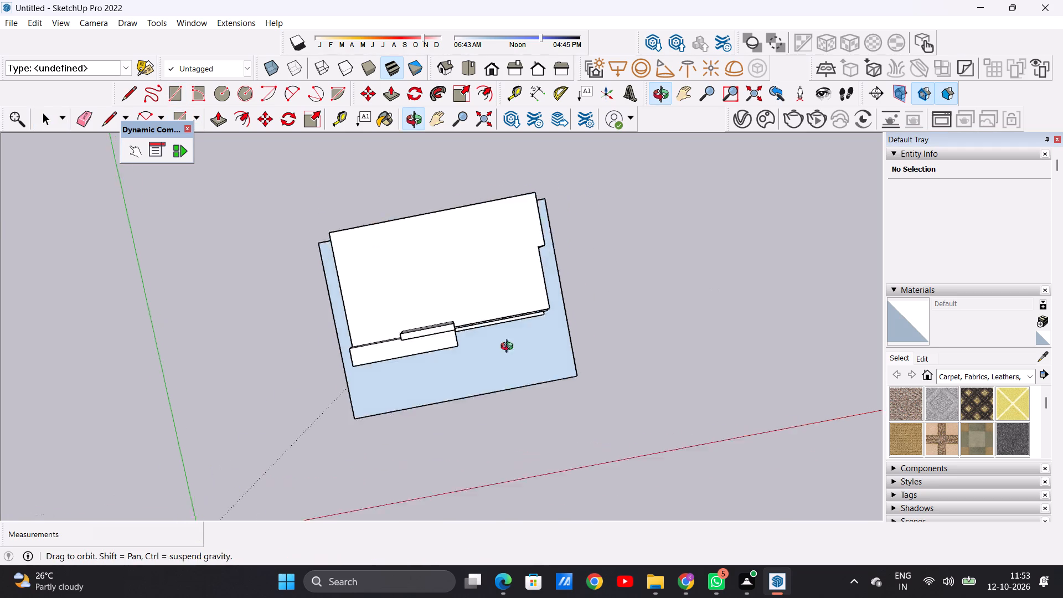
middle_click_drag(509, 348, 497, 255)
middle_click_drag(522, 439, 415, 321)
middle_click_drag(518, 441, 190, 416)
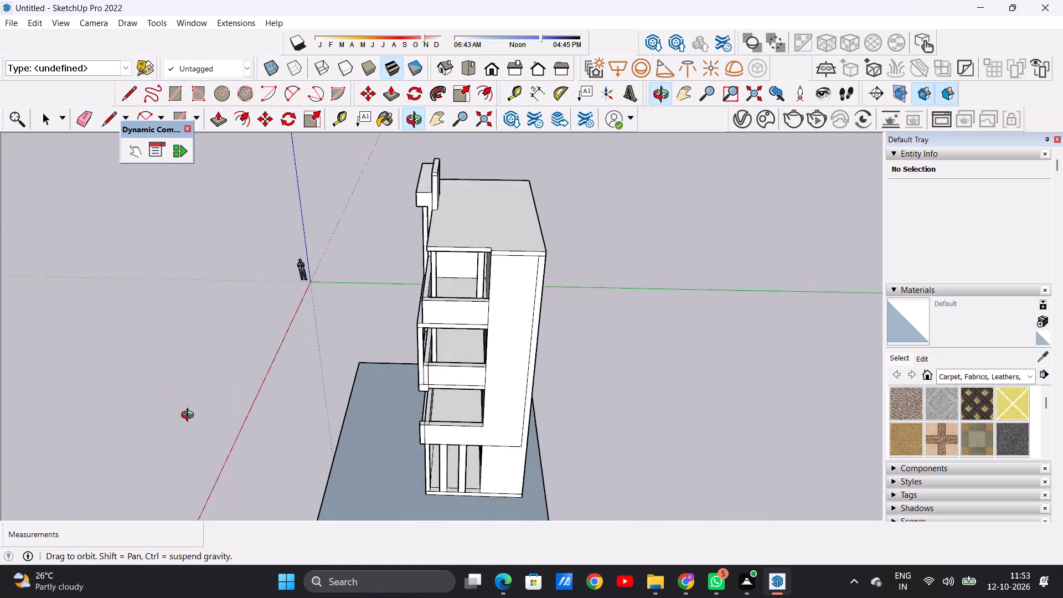
middle_click_drag(190, 416, 551, 429)
scroll(604, 379, "down", 9)
middle_click_drag(535, 427, 536, 372)
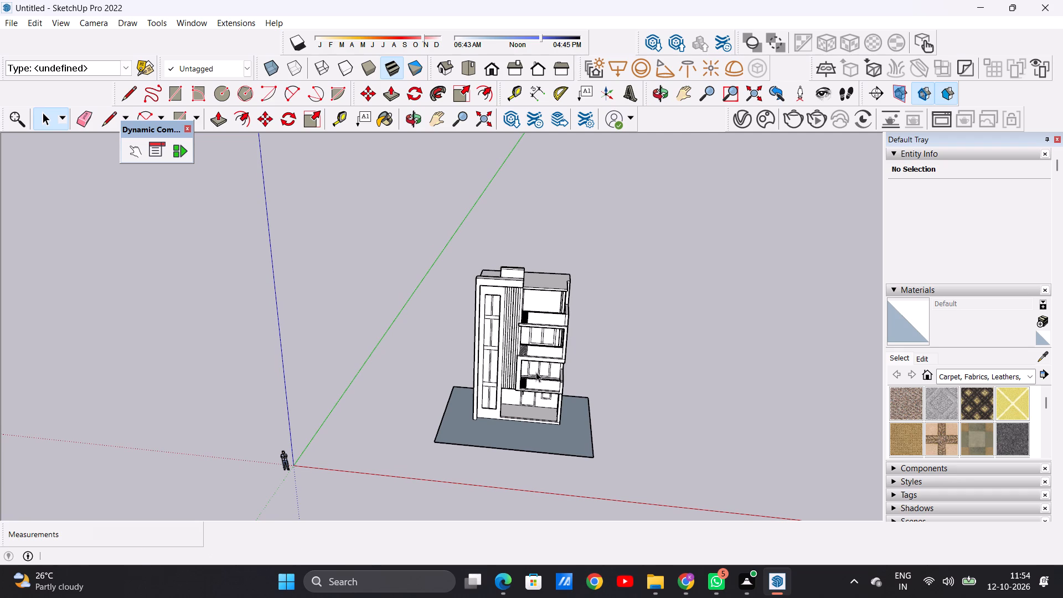
scroll(524, 306, "up", 8)
middle_click_drag(572, 299, 425, 290)
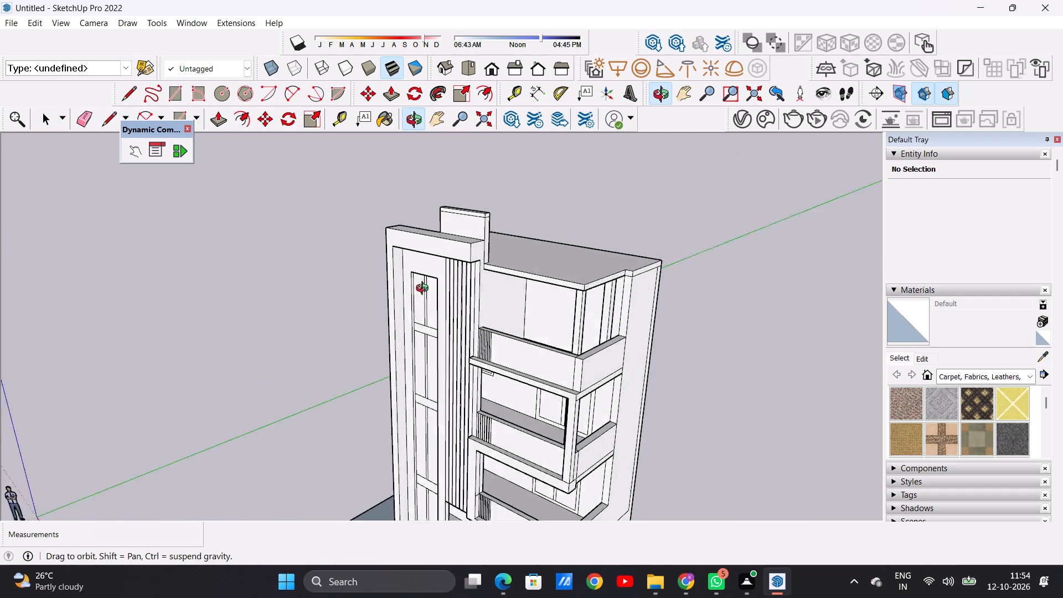
middle_click_drag(425, 290, 553, 287)
scroll(452, 338, "down", 2)
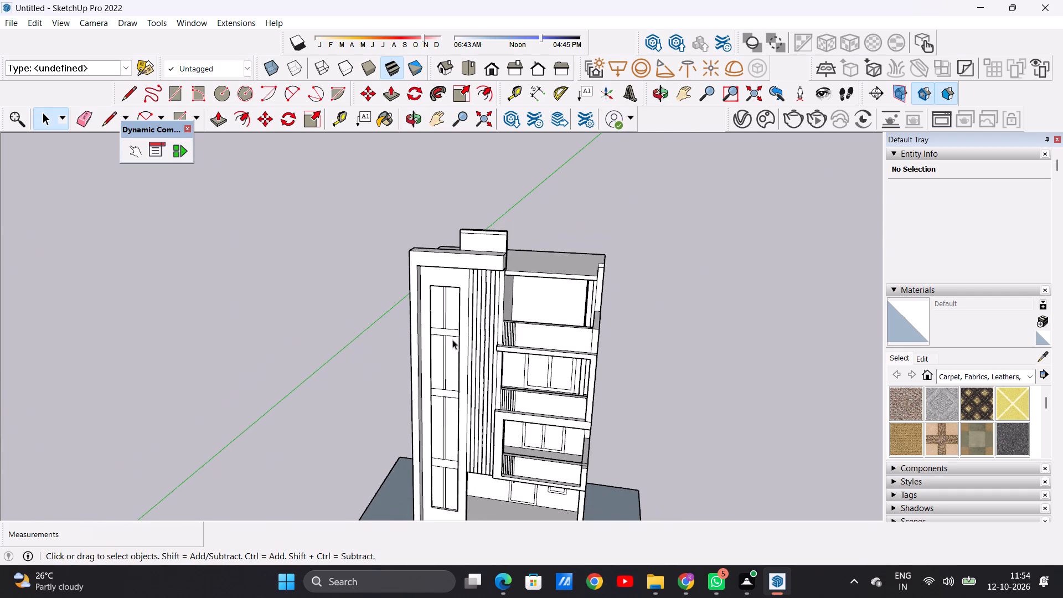
scroll(452, 339, "down", 9)
middle_click_drag(452, 343, 492, 313)
scroll(474, 334, "up", 2)
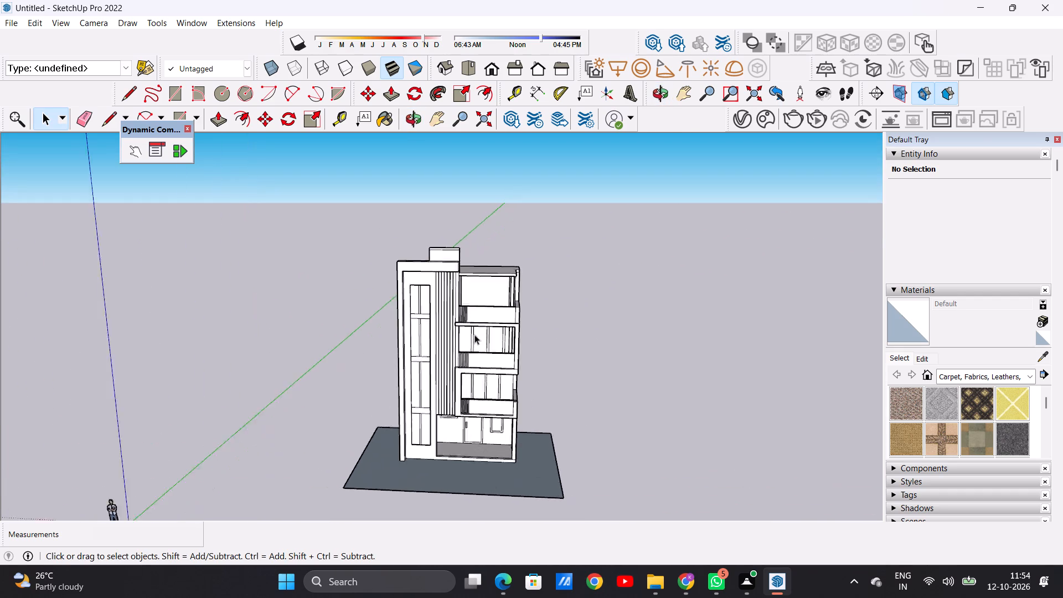
scroll(474, 334, "up", 10)
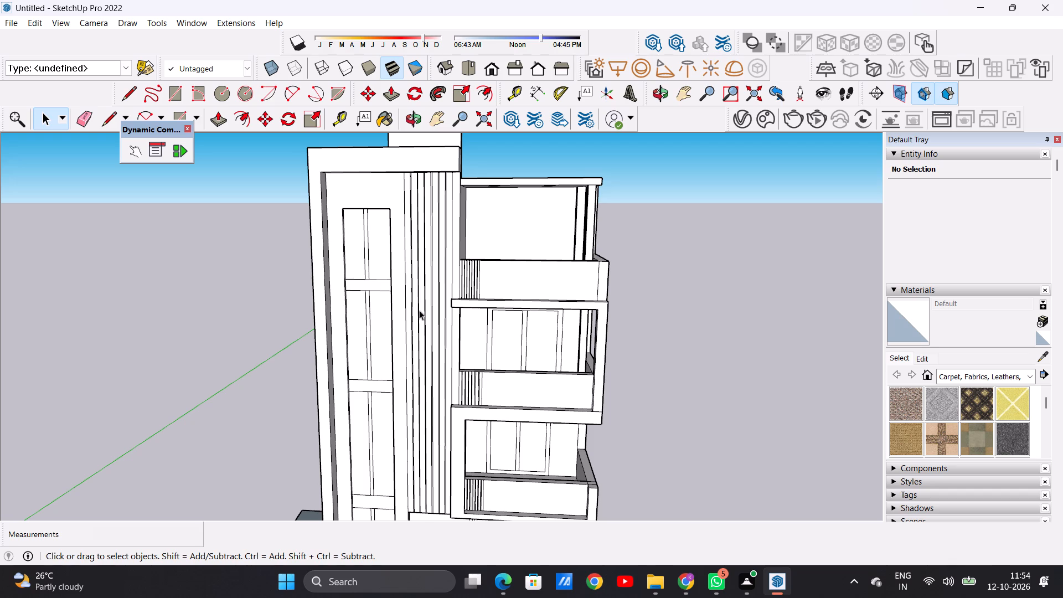
scroll(431, 297, "down", 5)
middle_click_drag(520, 290, 183, 322)
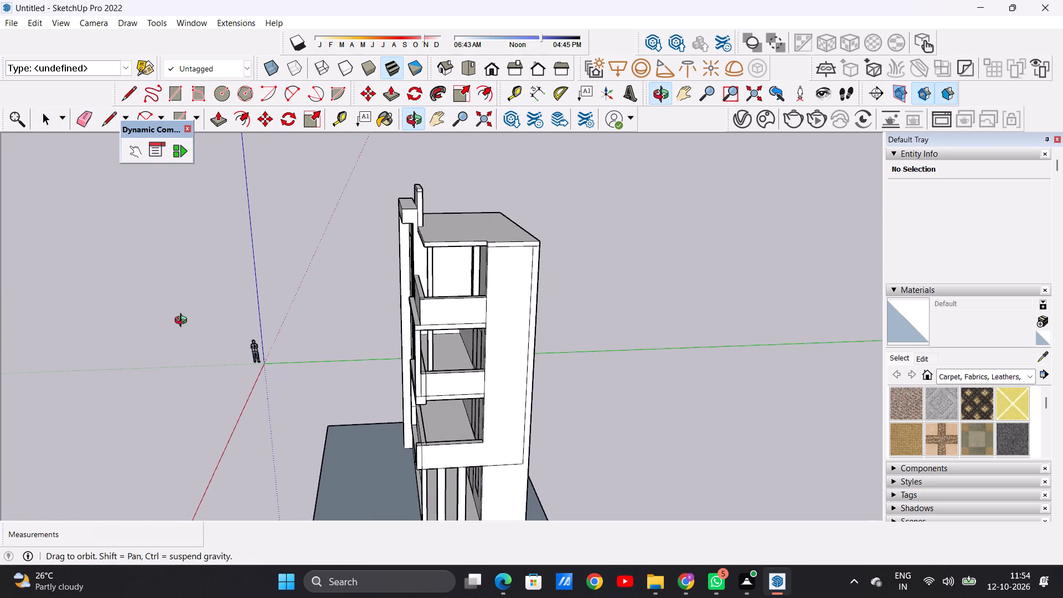
middle_click_drag(183, 322, 534, 293)
scroll(468, 354, "down", 6)
scroll(446, 312, "up", 7)
middle_click_drag(489, 292, 307, 302)
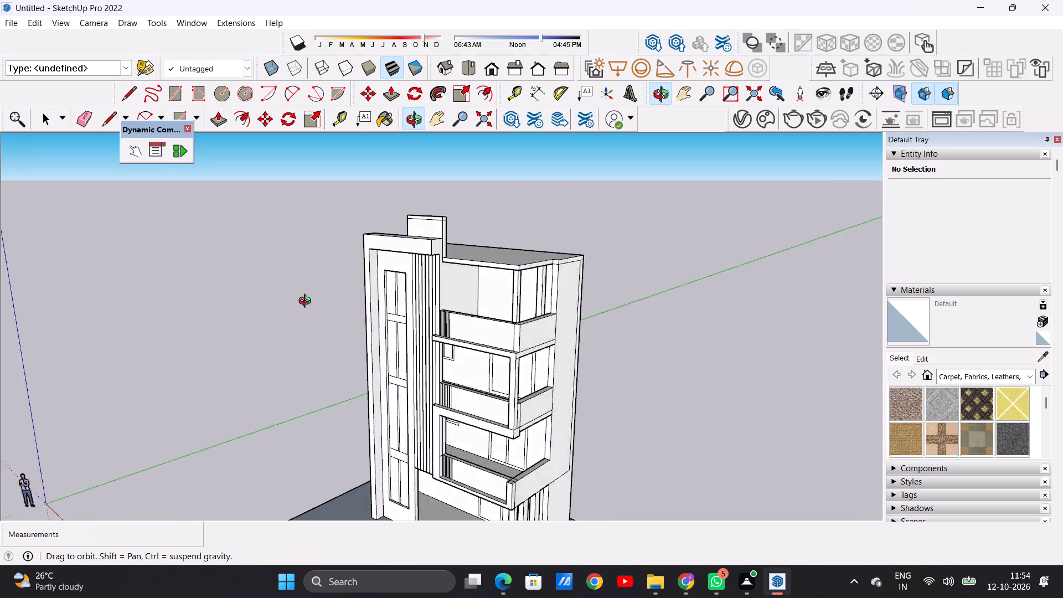
middle_click_drag(307, 302, 472, 262)
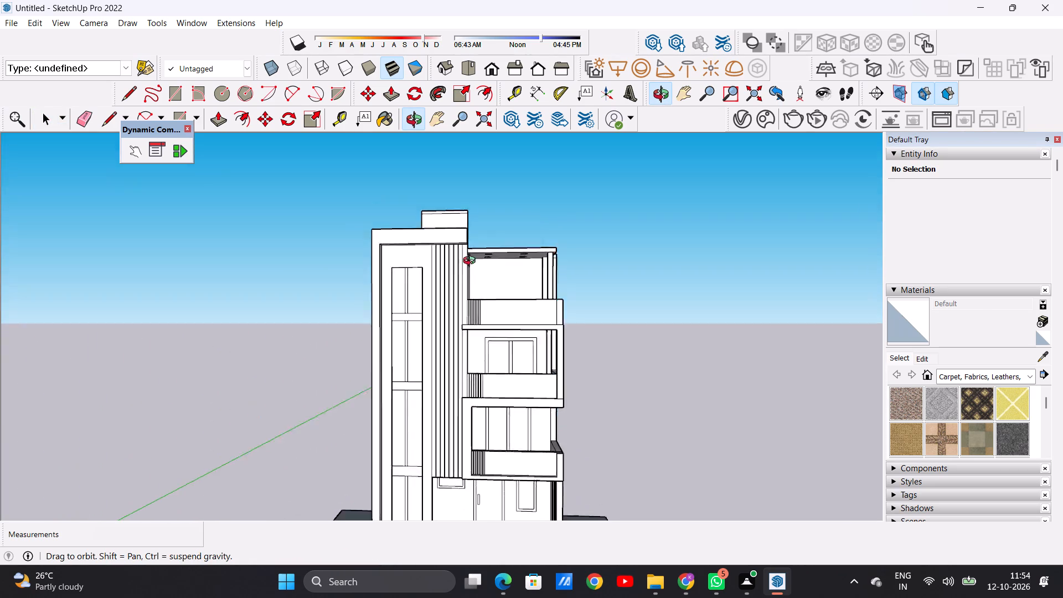
middle_click_drag(472, 262, 437, 312)
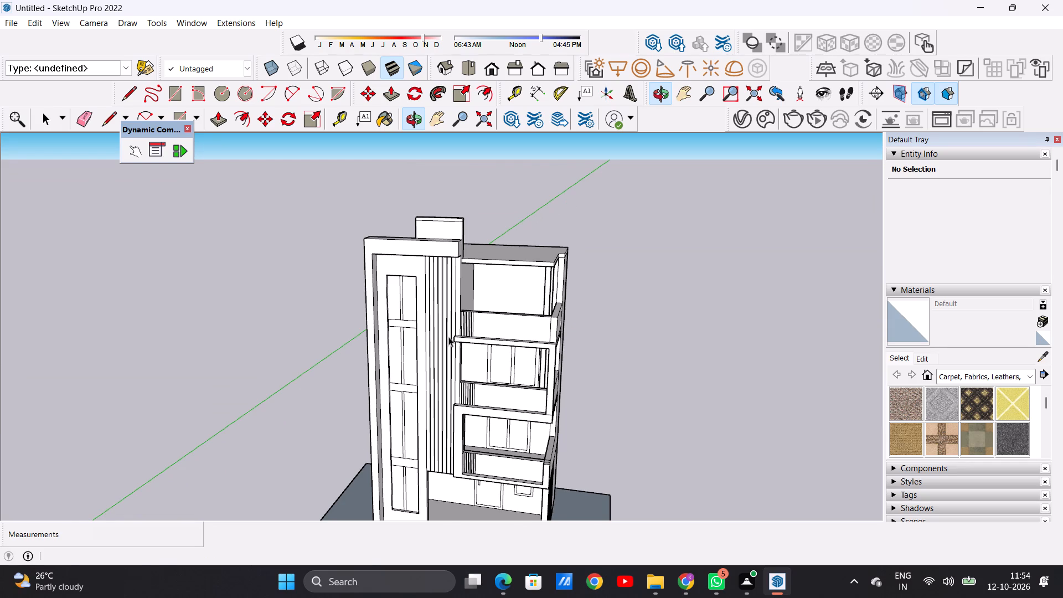
scroll(448, 337, "down", 9)
scroll(448, 405, "up", 3)
scroll(448, 405, "down", 1)
scroll(448, 405, "up", 2)
middle_click_drag(455, 417, 497, 375)
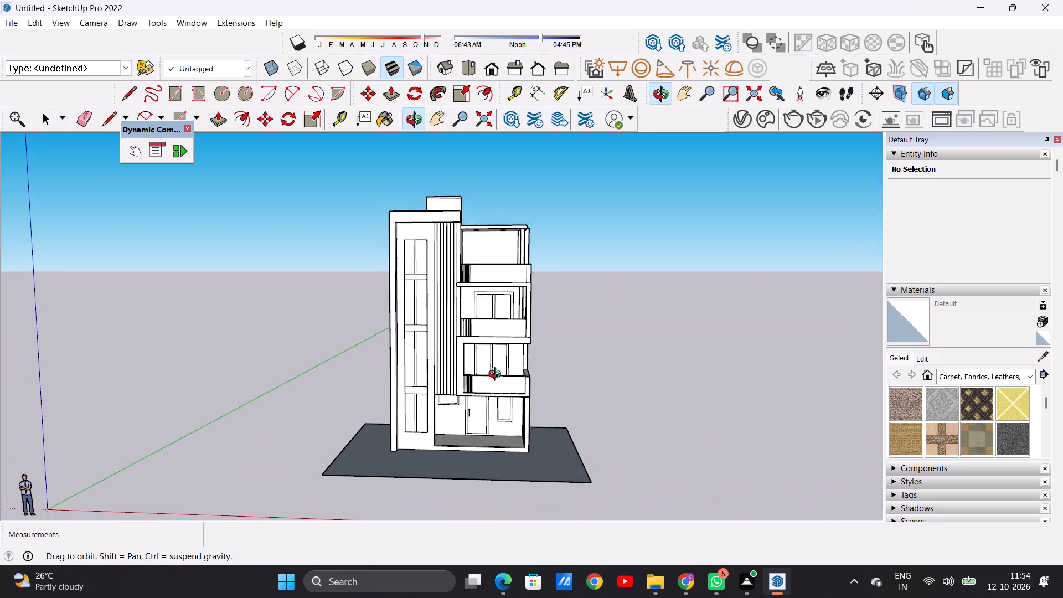
middle_click_drag(497, 375, 486, 391)
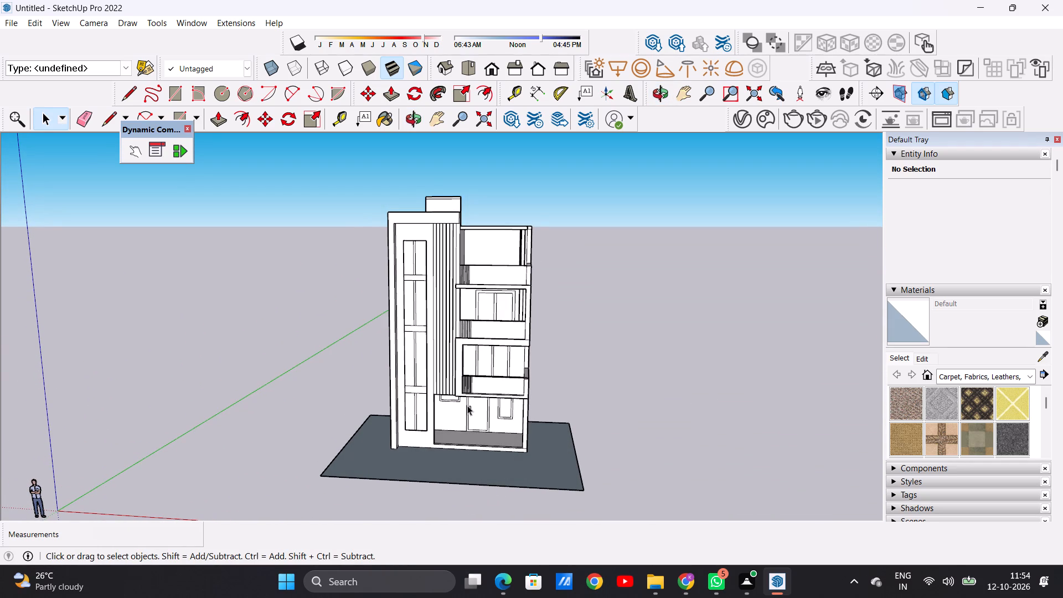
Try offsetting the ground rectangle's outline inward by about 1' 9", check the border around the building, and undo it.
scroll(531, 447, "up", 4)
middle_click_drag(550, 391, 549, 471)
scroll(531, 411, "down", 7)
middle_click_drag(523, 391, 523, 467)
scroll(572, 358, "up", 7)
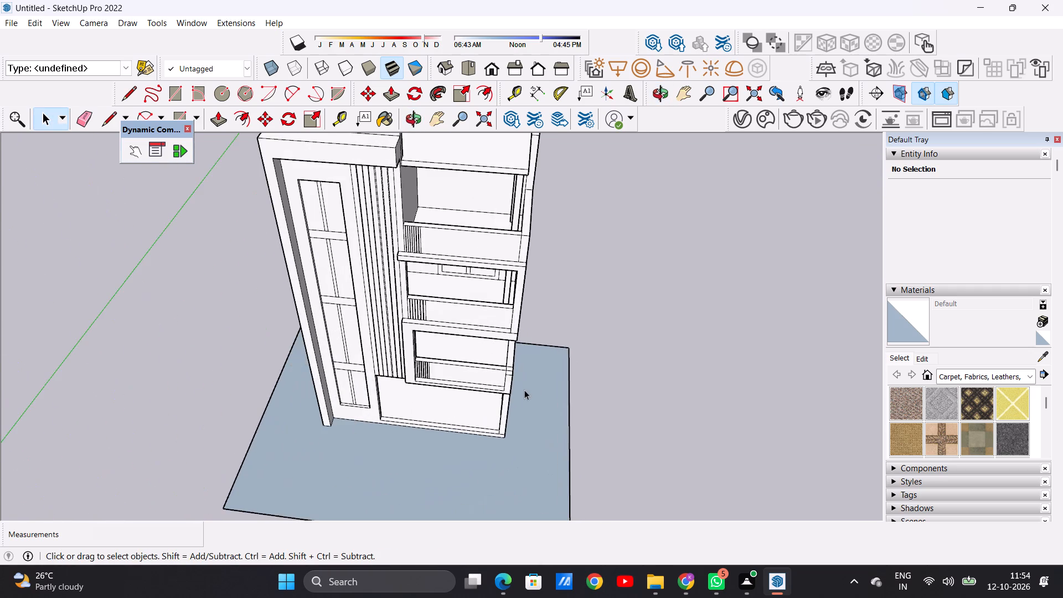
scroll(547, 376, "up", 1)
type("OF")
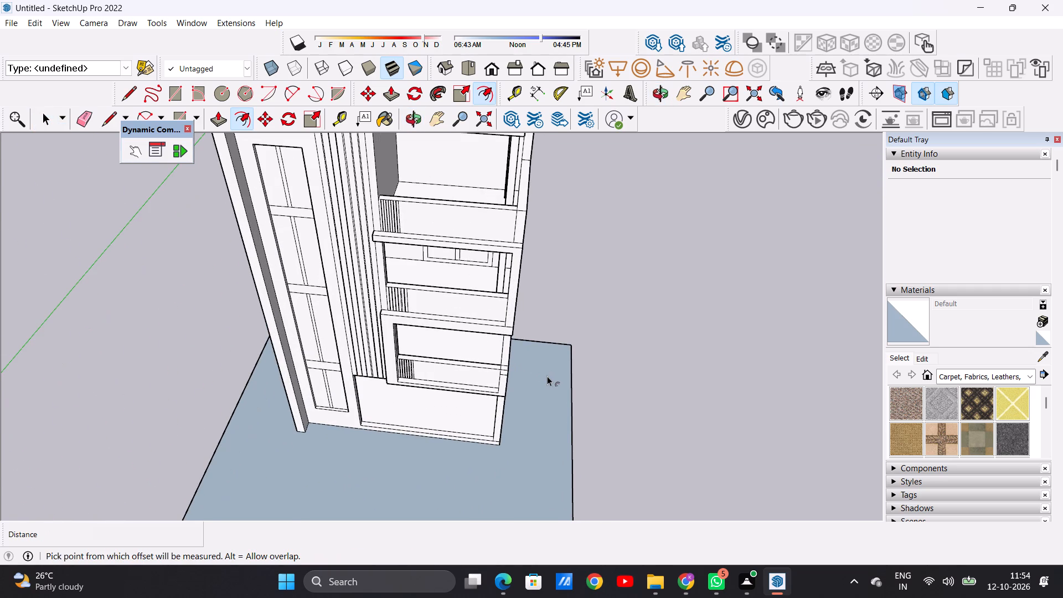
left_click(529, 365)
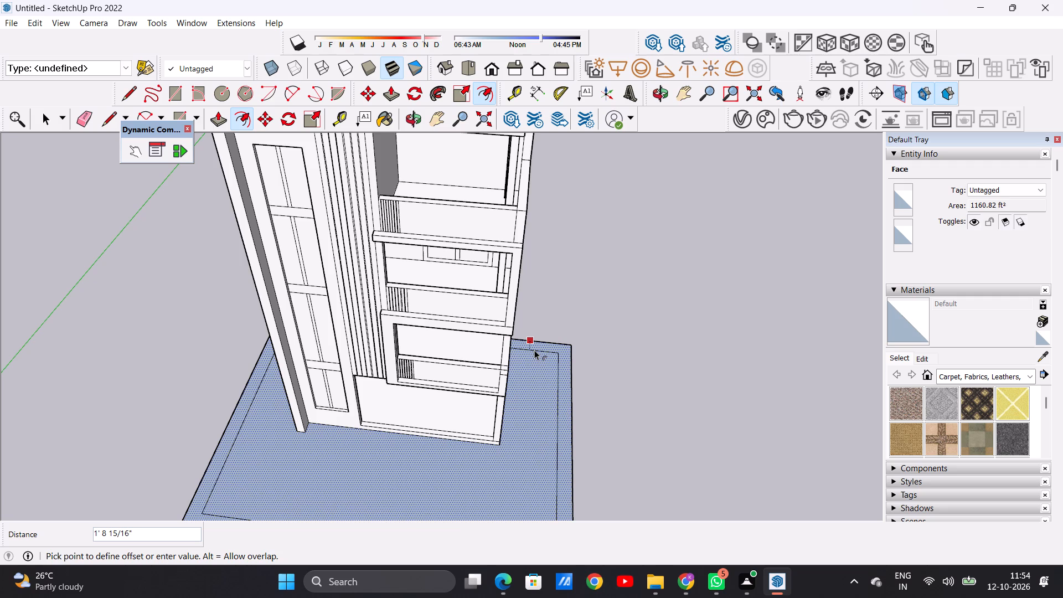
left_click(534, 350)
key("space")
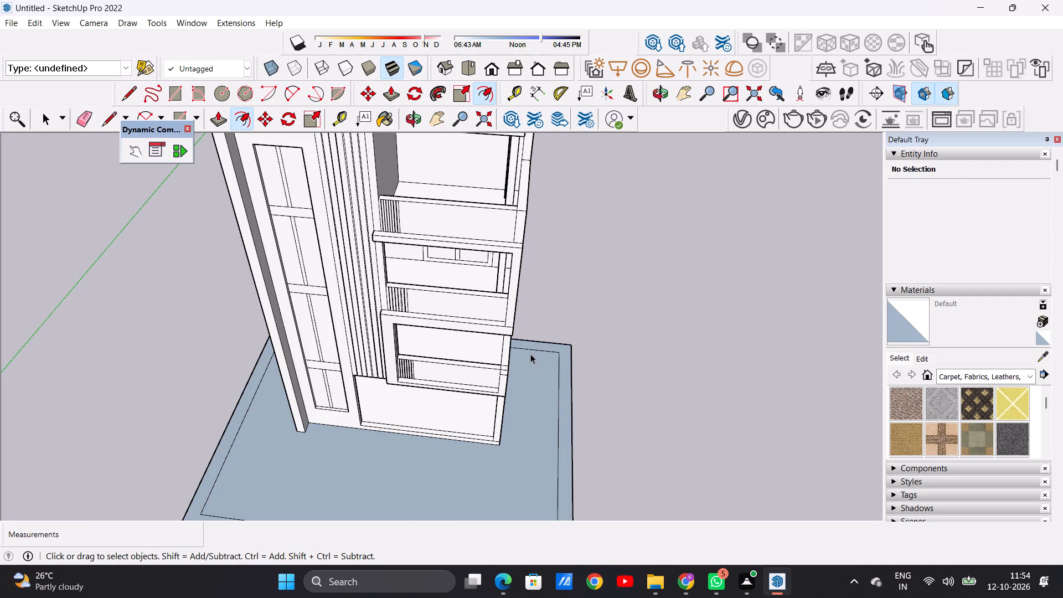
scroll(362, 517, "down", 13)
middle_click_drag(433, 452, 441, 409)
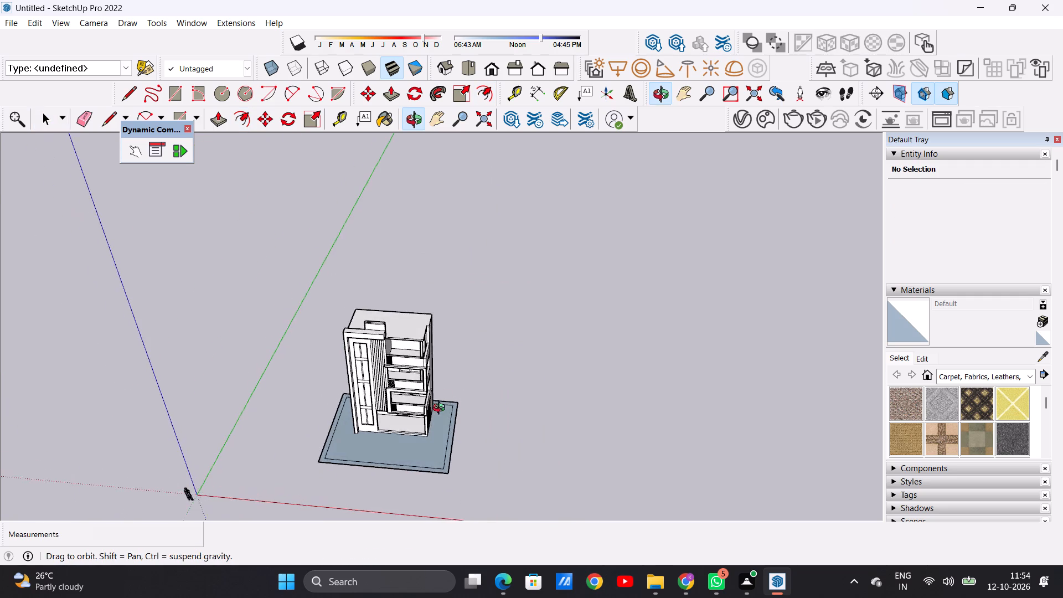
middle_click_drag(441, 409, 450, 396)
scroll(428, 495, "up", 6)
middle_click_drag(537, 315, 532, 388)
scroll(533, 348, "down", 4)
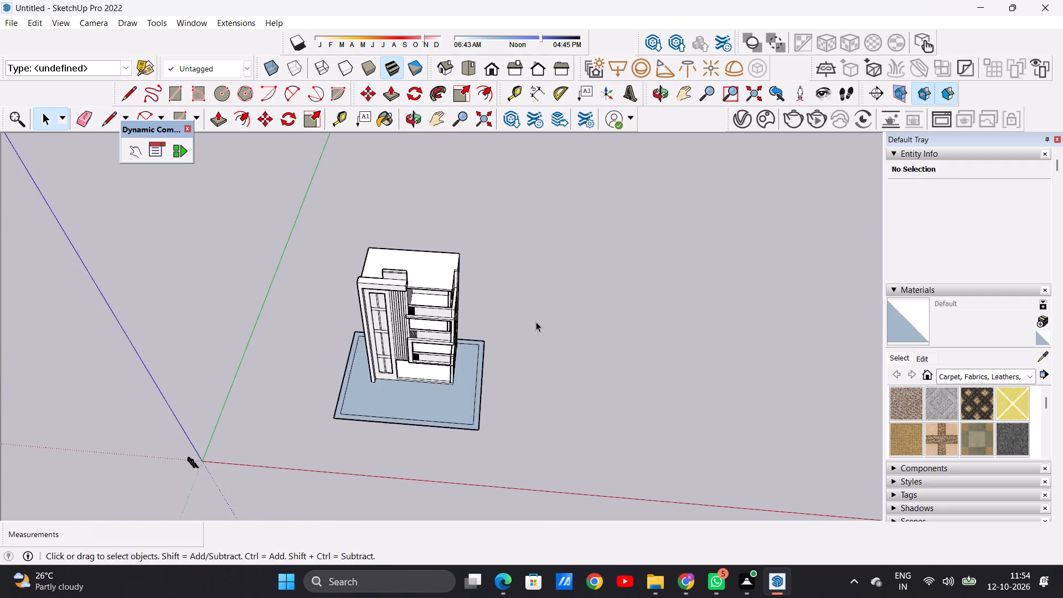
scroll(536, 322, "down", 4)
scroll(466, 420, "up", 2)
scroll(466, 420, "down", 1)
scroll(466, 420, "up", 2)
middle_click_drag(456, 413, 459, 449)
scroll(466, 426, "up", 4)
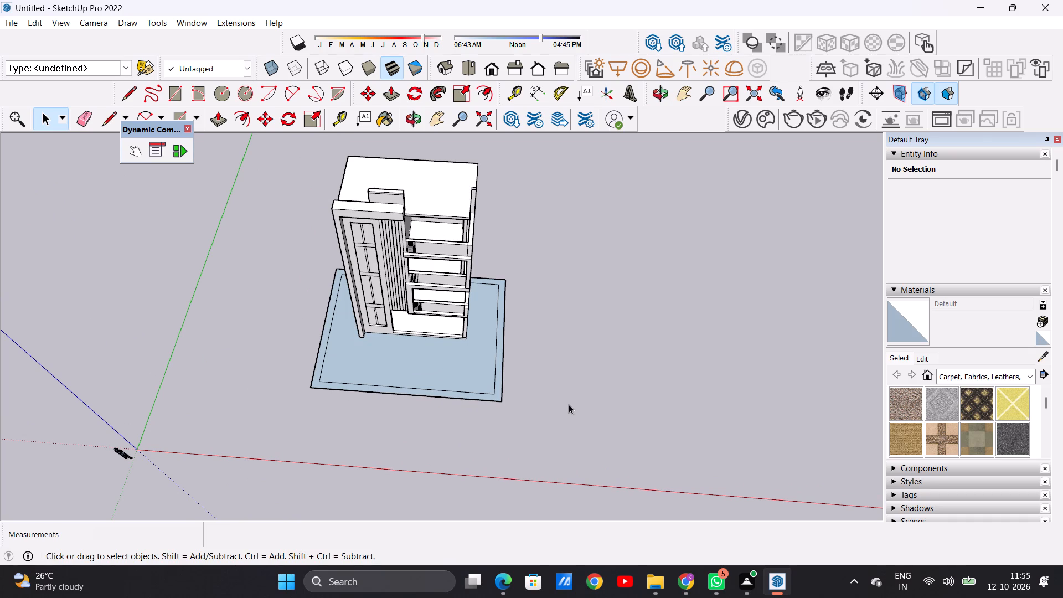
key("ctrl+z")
Draw a 44' 6" line across the ground rectangle in front of the building, parallel to its front edge.
middle_click_drag(527, 348, 525, 395)
scroll(428, 370, "up", 3)
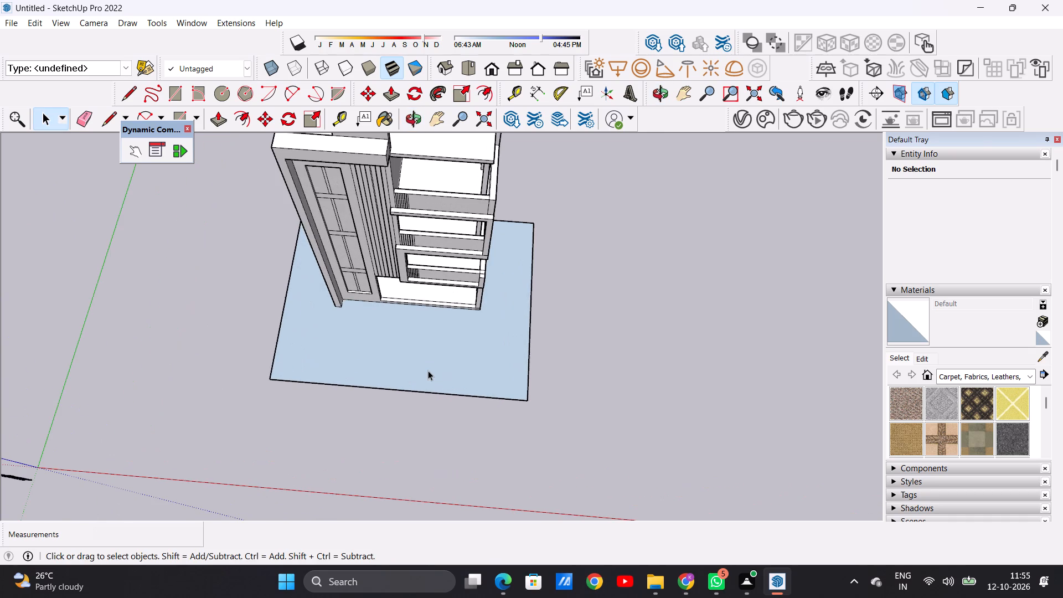
key("l")
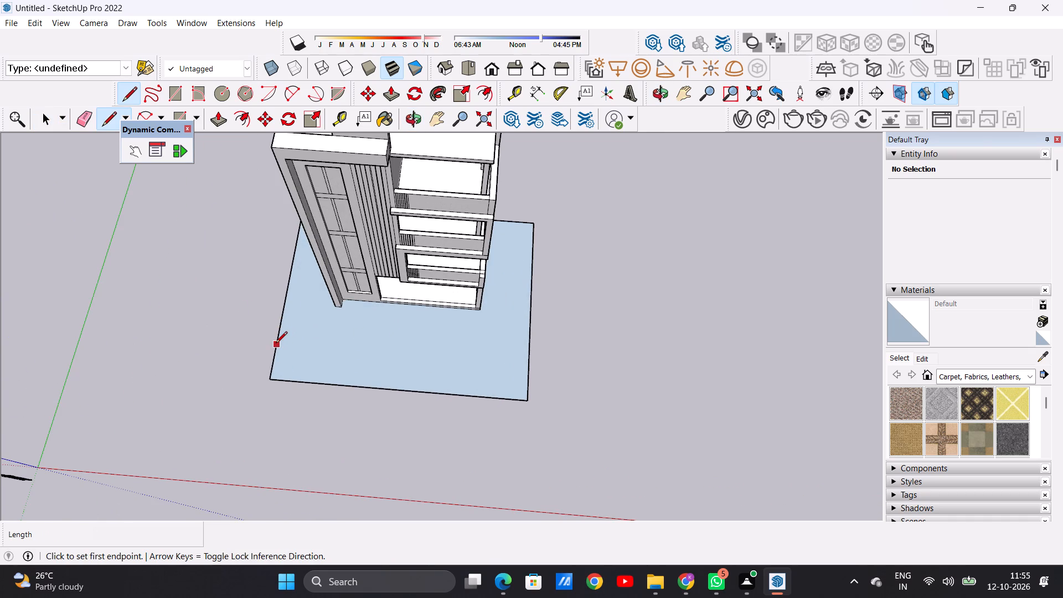
left_click(276, 341)
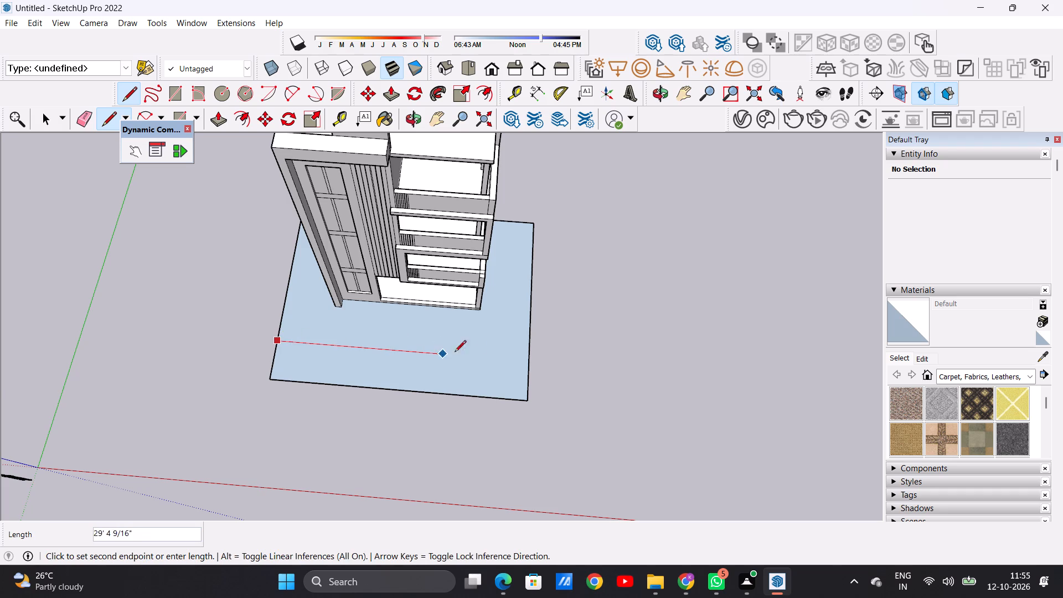
left_click(529, 365)
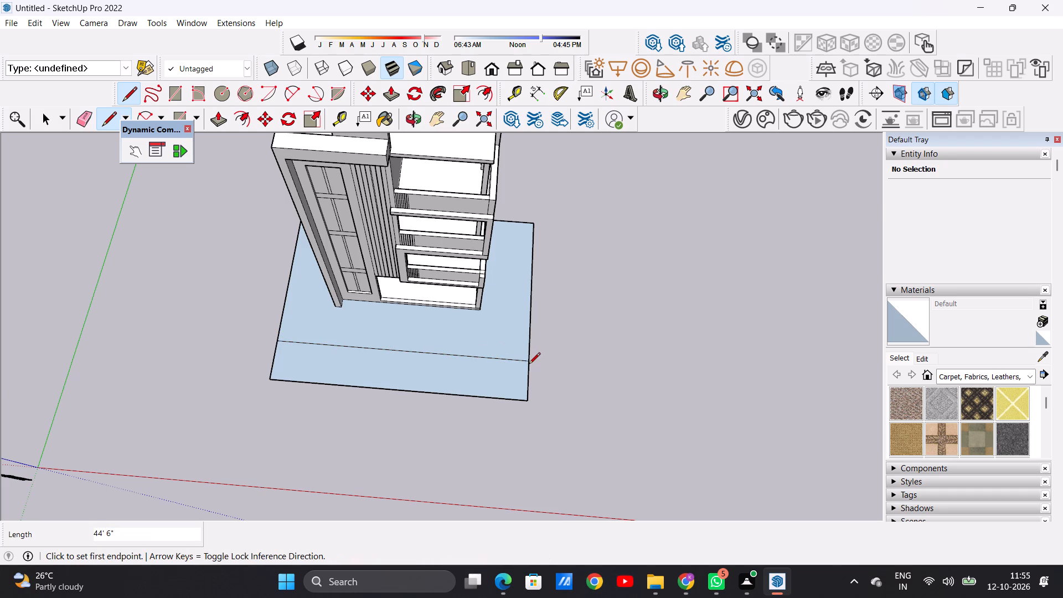
key("space")
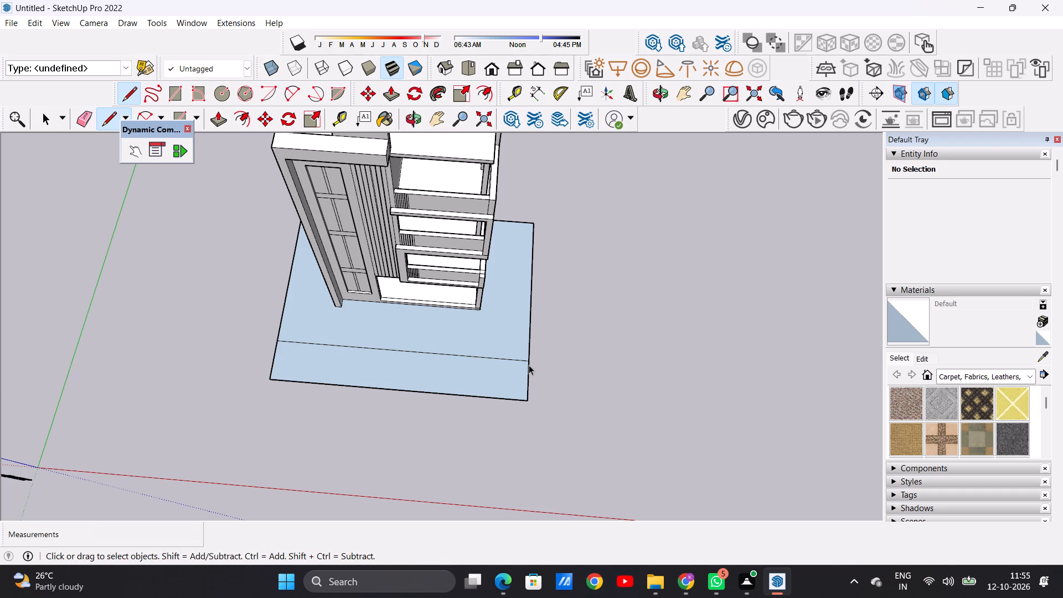
Erase the front edge and two side stubs beyond the new line to shorten the ground rectangle.
key("e")
scroll(401, 379, "up", 7)
left_click_drag(328, 381, 334, 398)
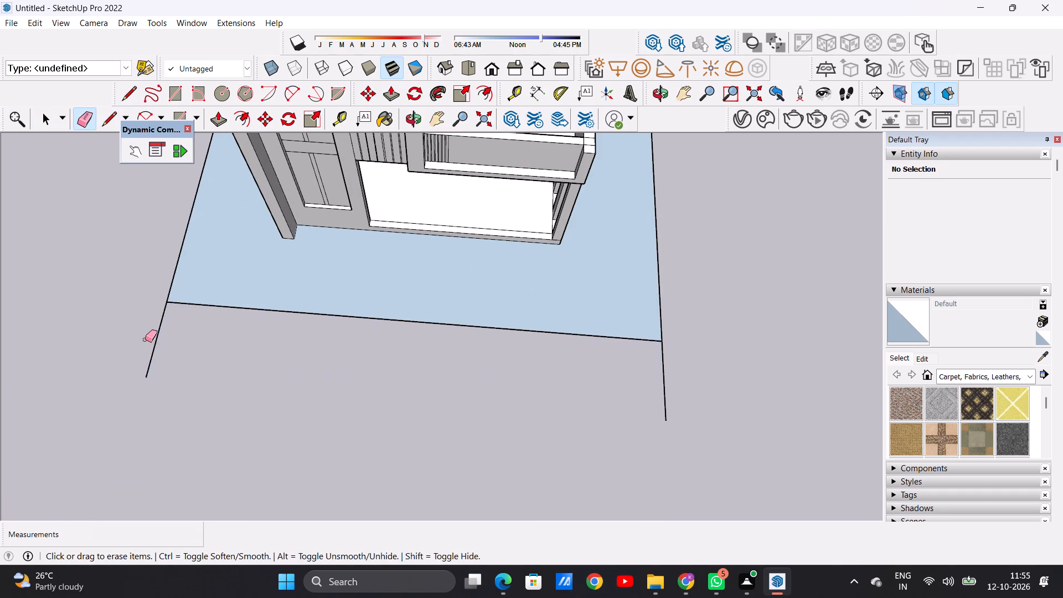
left_click_drag(150, 340, 169, 343)
left_click_drag(694, 386, 652, 389)
key("space")
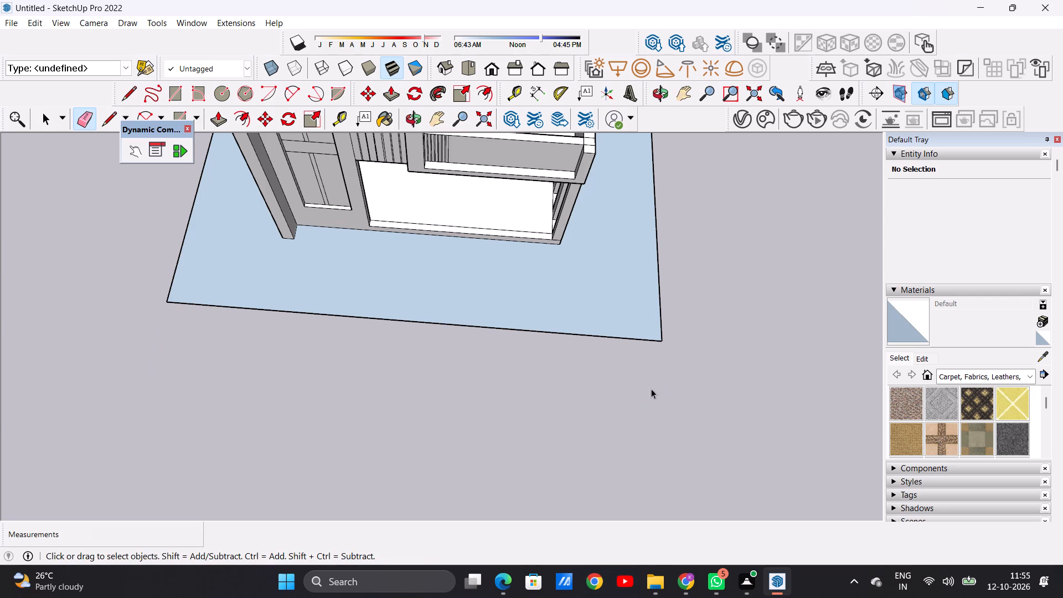
Offset the shortened ground rectangle's outline inward by about 1' 9" to form a border around the building.
scroll(660, 390, "down", 14)
middle_click_drag(580, 389, 568, 317)
scroll(482, 365, "down", 5)
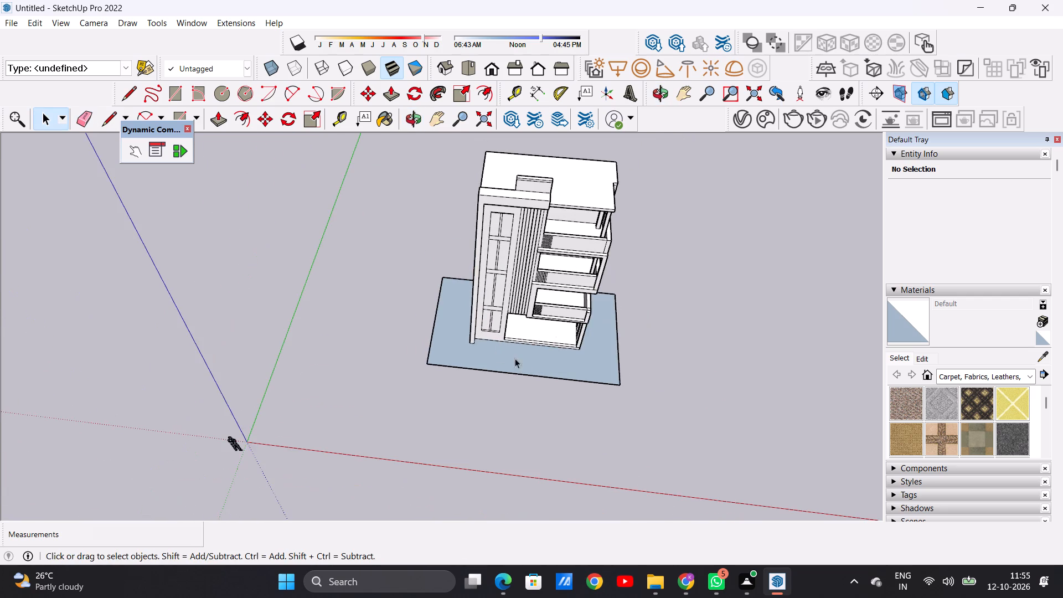
scroll(529, 376, "up", 2)
scroll(537, 359, "down", 1)
middle_click_drag(530, 331, 523, 385)
scroll(606, 328, "up", 5)
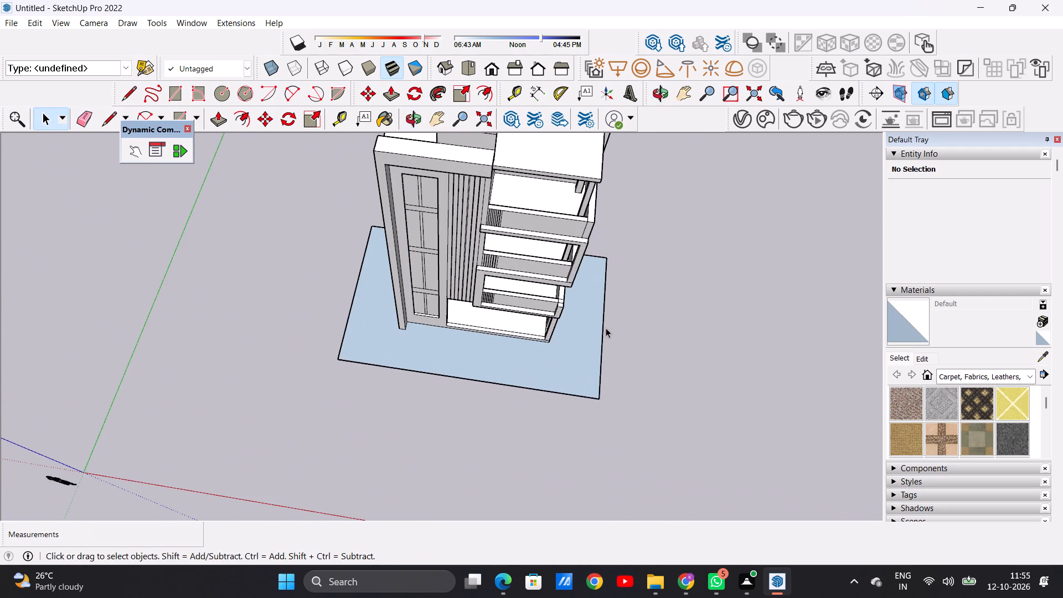
type("OF")
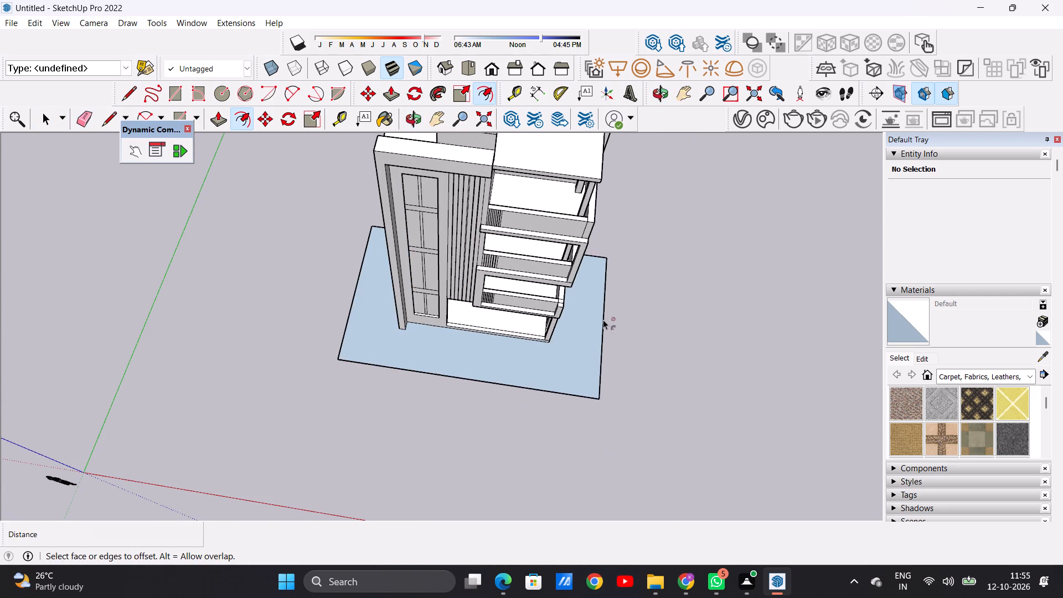
left_click(600, 317)
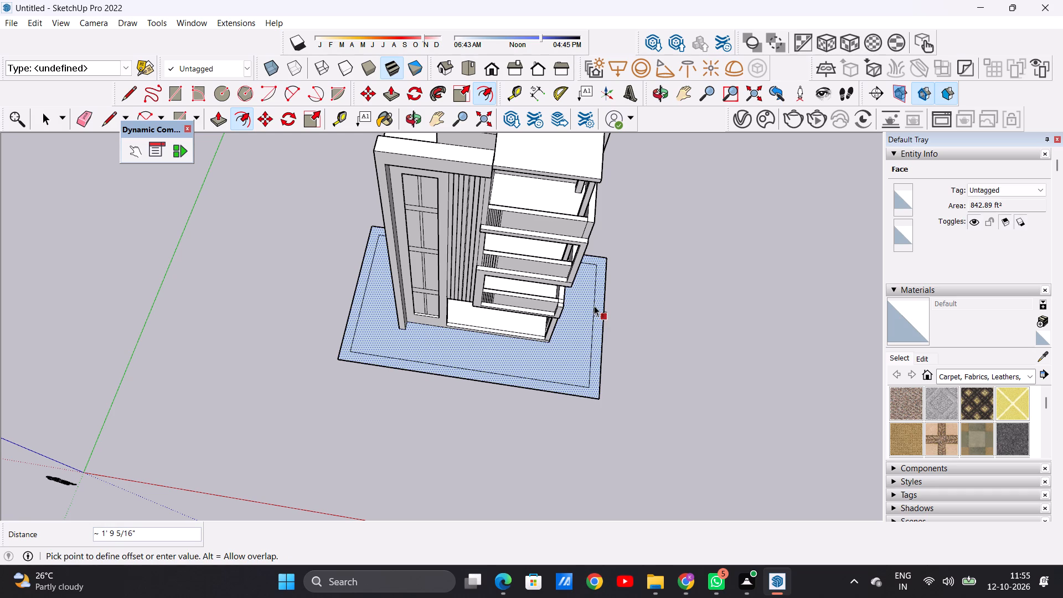
left_click(594, 305)
key("space")
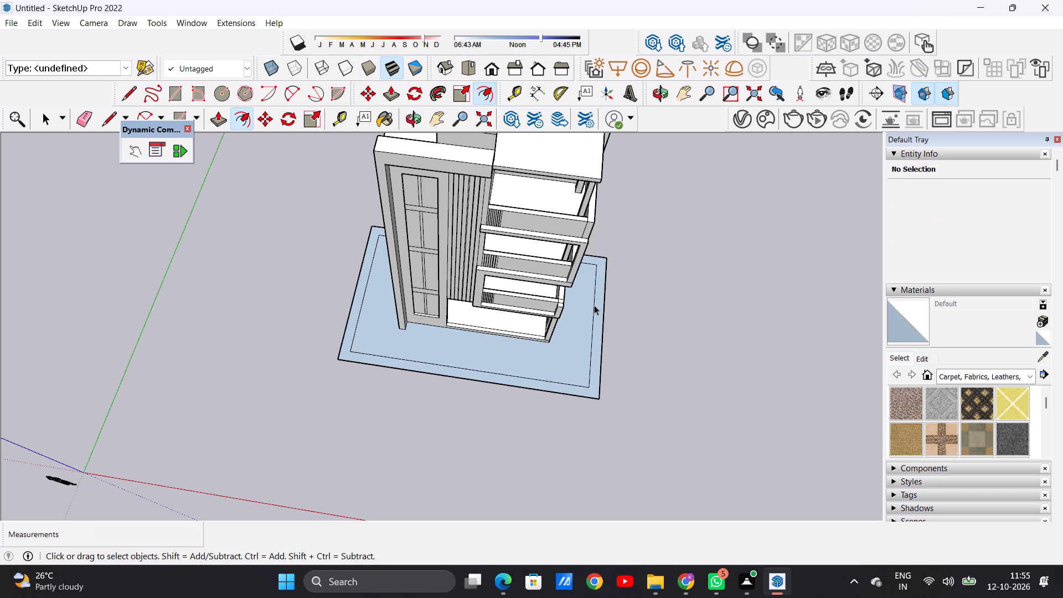
left_click(704, 328)
Draw a line about 1' 9" long from the inner outline's front-left corner to the ground's left edge.
middle_click_drag(455, 482, 491, 368)
scroll(491, 368, "down", 10)
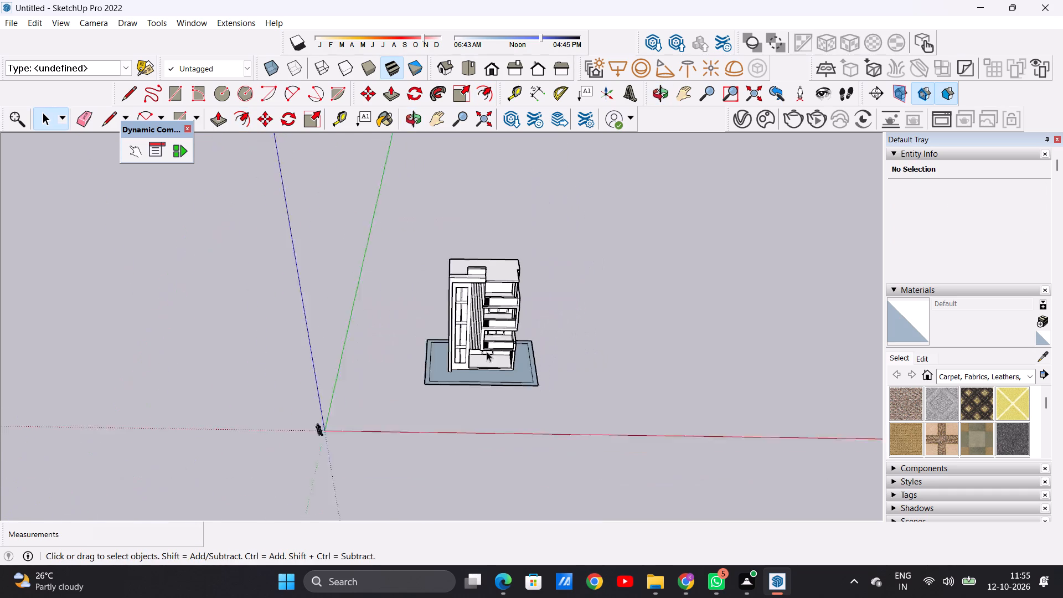
scroll(487, 352, "down", 3)
middle_click_drag(514, 357, 502, 448)
scroll(476, 372, "up", 17)
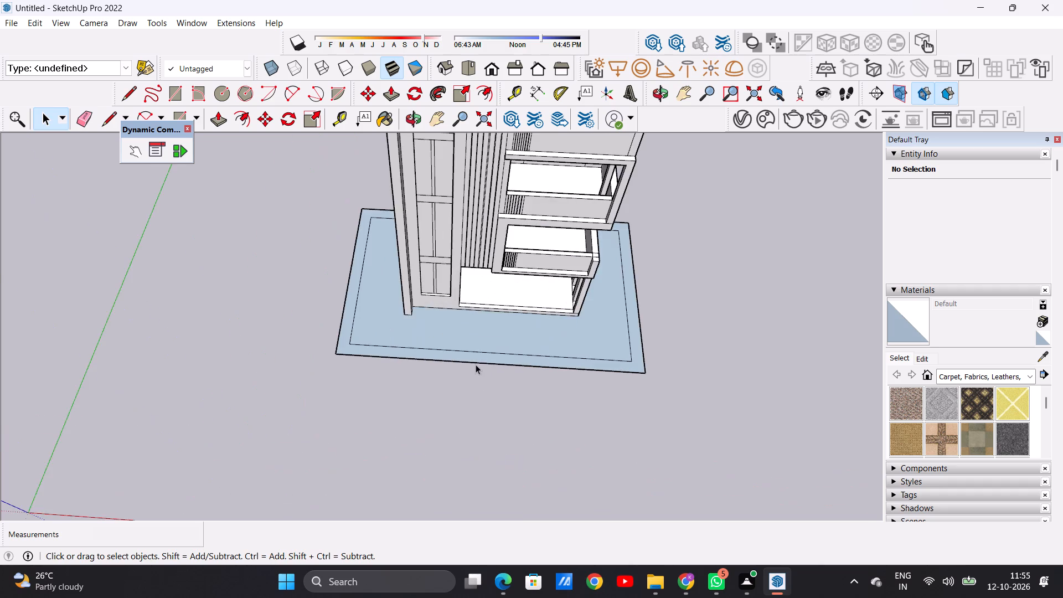
middle_click_drag(476, 364, 476, 403)
scroll(476, 391, "up", 5)
scroll(436, 378, "down", 5)
middle_click_drag(311, 333, 316, 356)
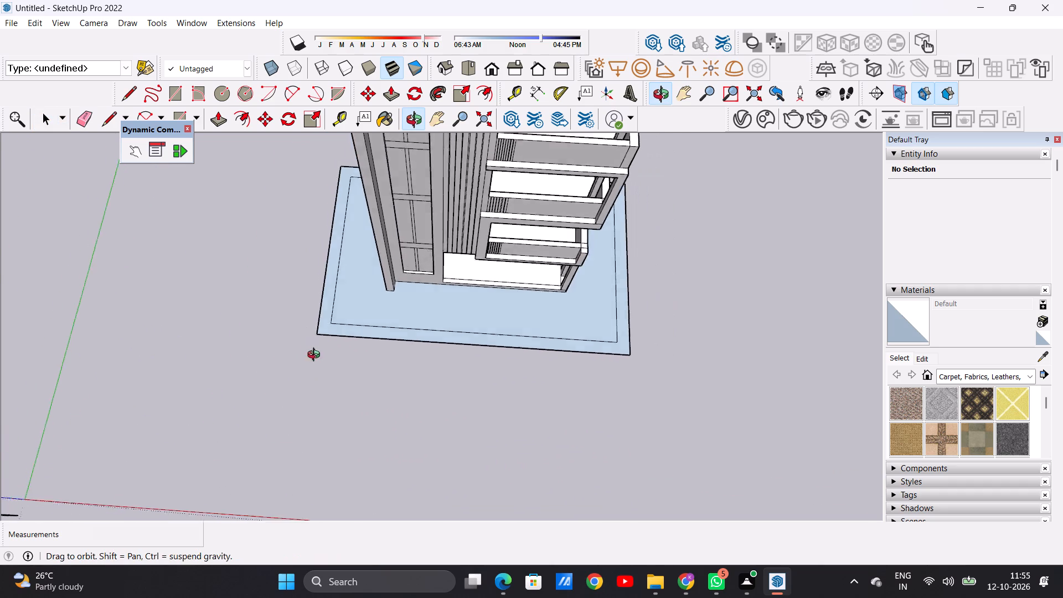
middle_click_drag(316, 356, 329, 378)
scroll(390, 341, "up", 2)
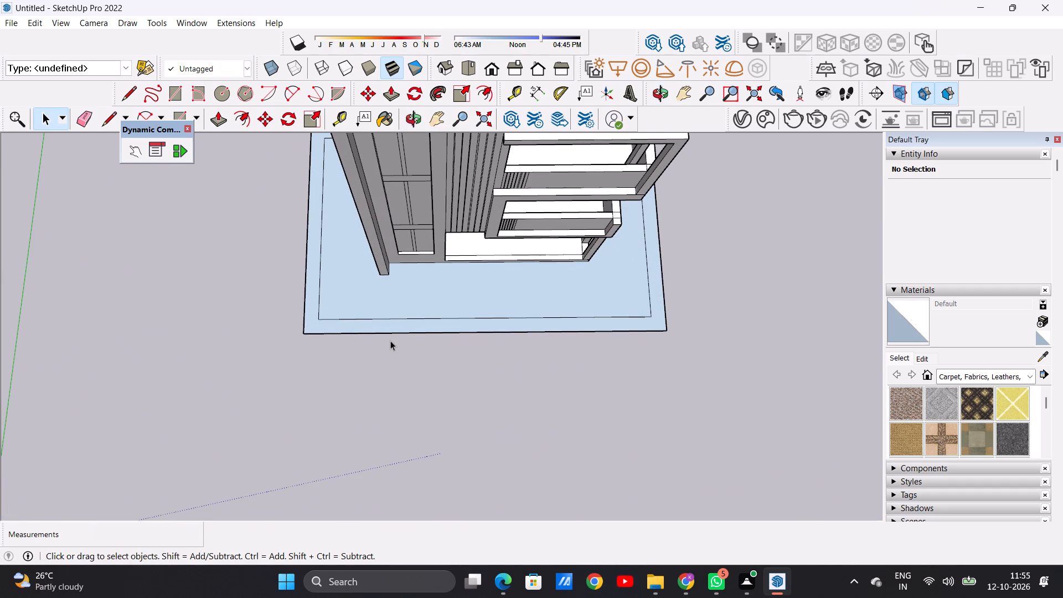
key("l")
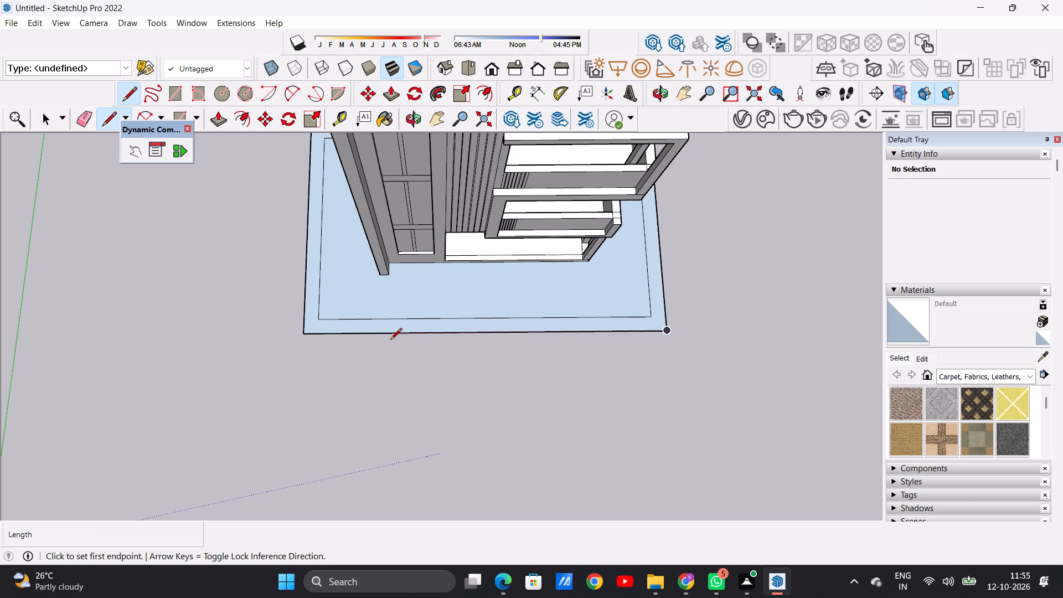
scroll(338, 326, "up", 6)
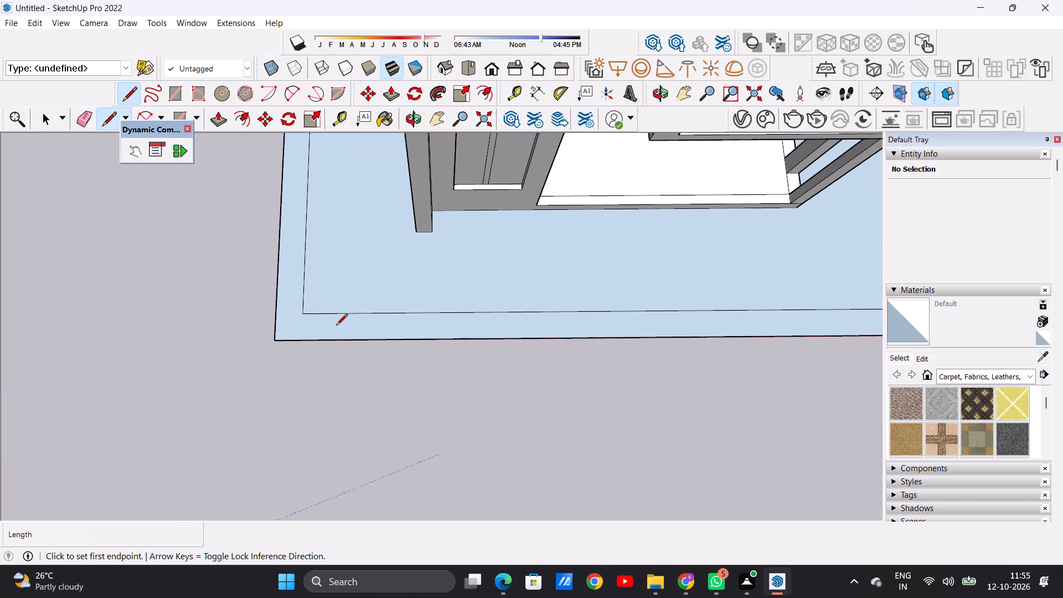
left_click(304, 315)
left_click(275, 313)
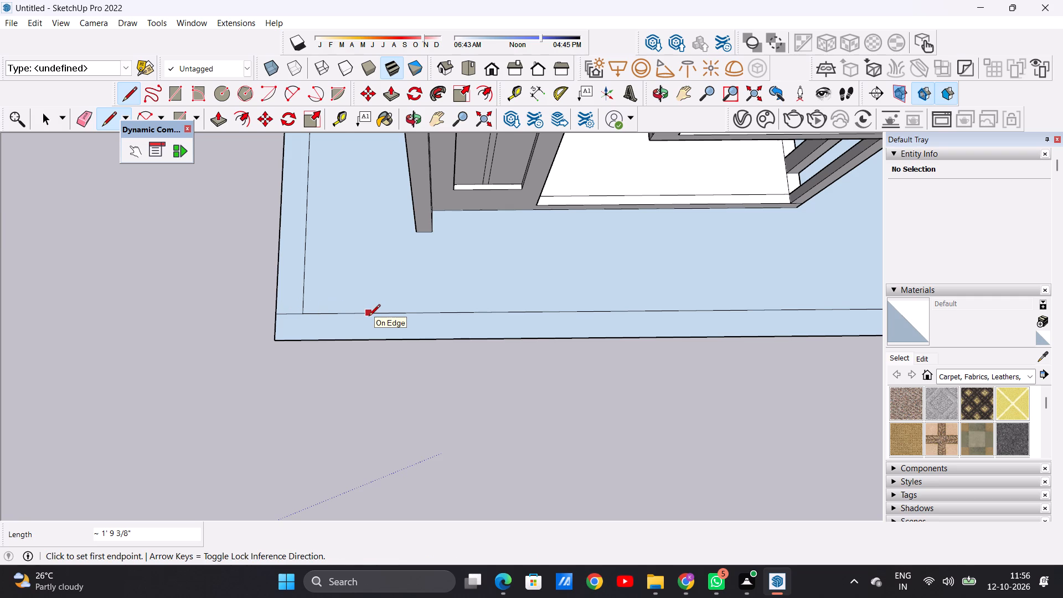
Divide the front border near its middle with two closely spaced cross lines, each about 1' 9" long.
scroll(303, 332, "down", 11)
scroll(435, 329, "up", 5)
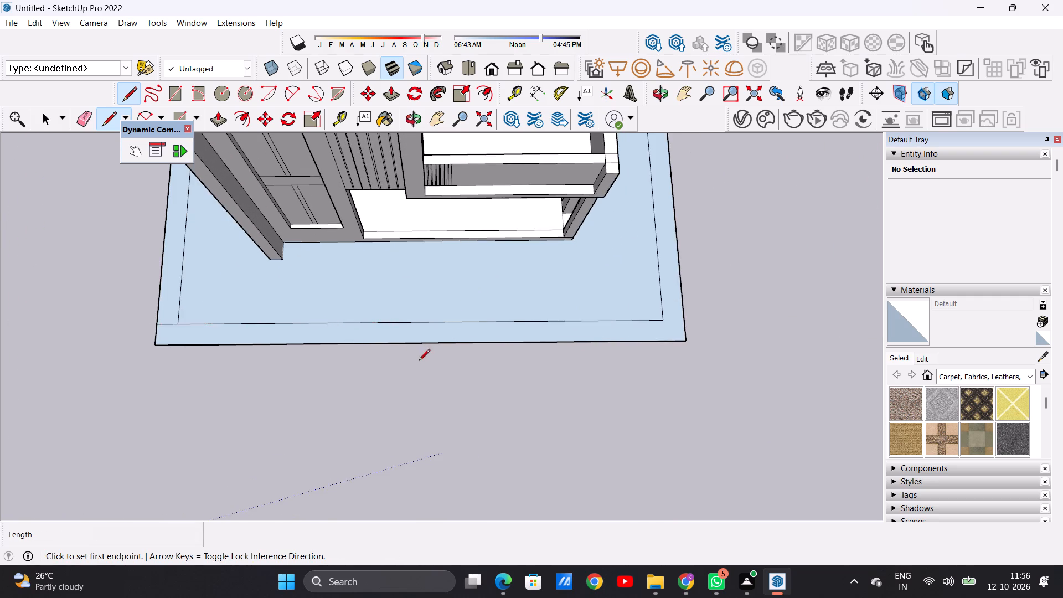
middle_click_drag(416, 362, 421, 235)
scroll(437, 328, "down", 5)
middle_click_drag(420, 343, 420, 324)
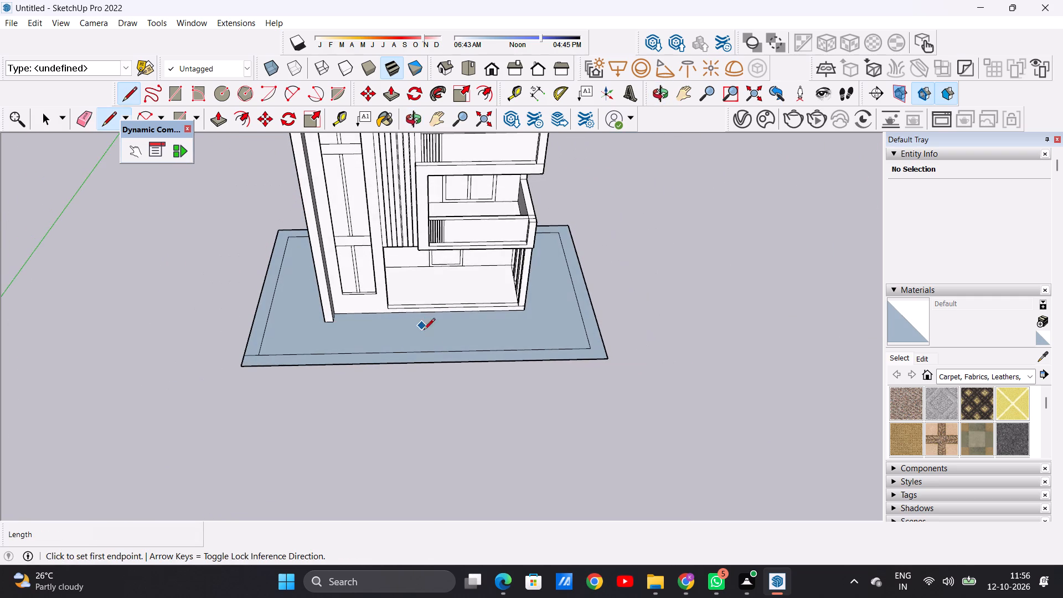
scroll(439, 372, "up", 5)
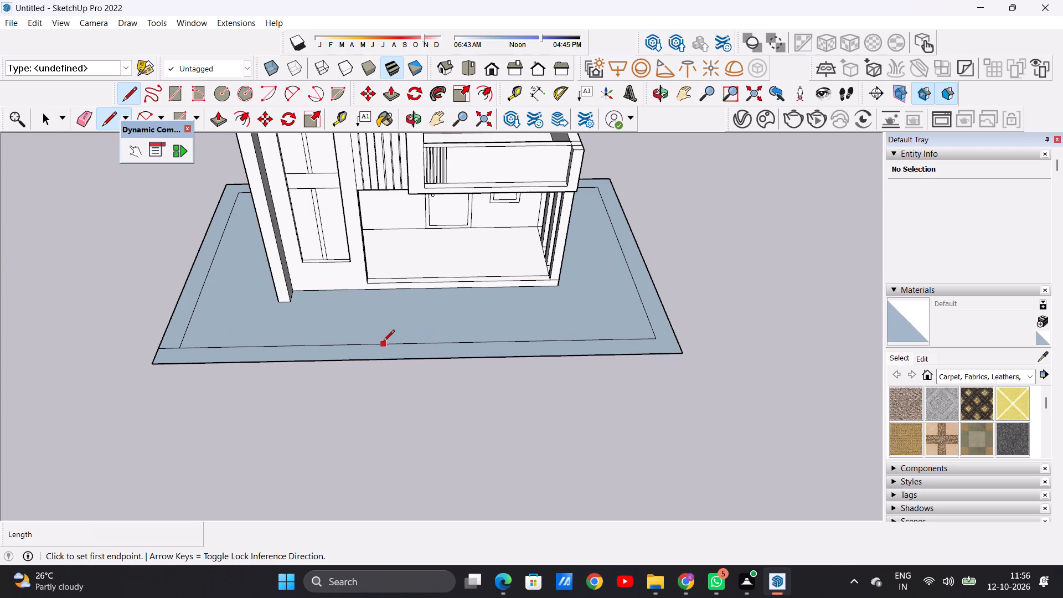
left_click(419, 343)
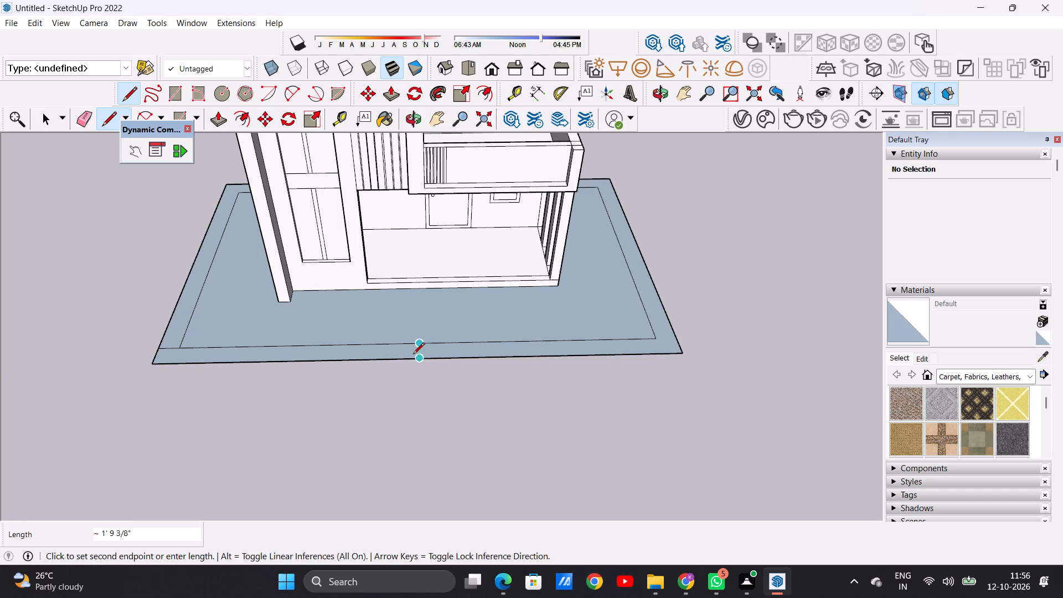
left_click(419, 360)
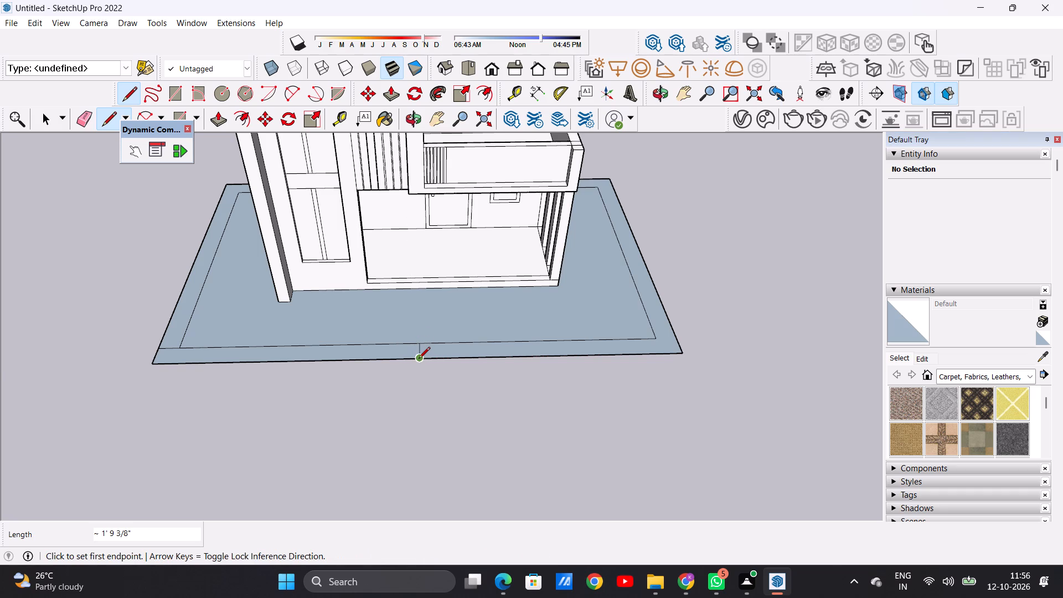
scroll(335, 359, "down", 4)
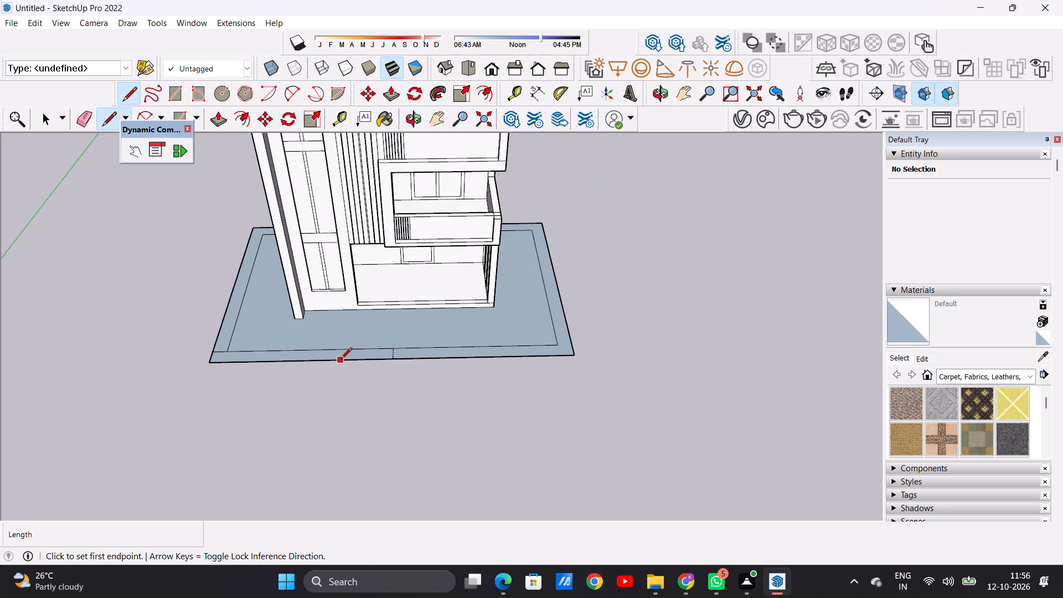
scroll(424, 348, "up", 3)
scroll(417, 353, "down", 1)
scroll(413, 354, "up", 8)
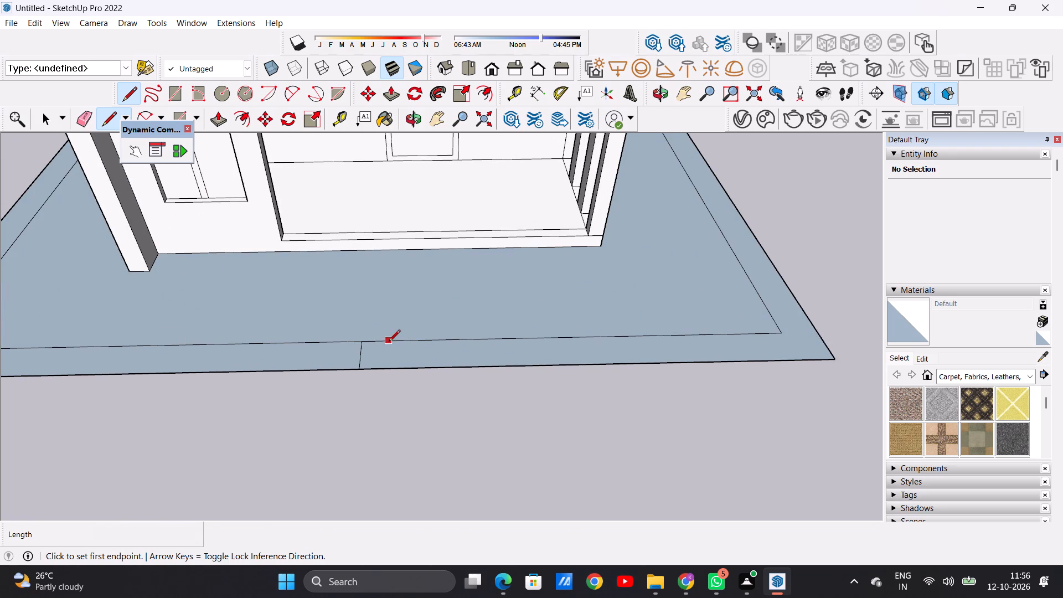
left_click(393, 342)
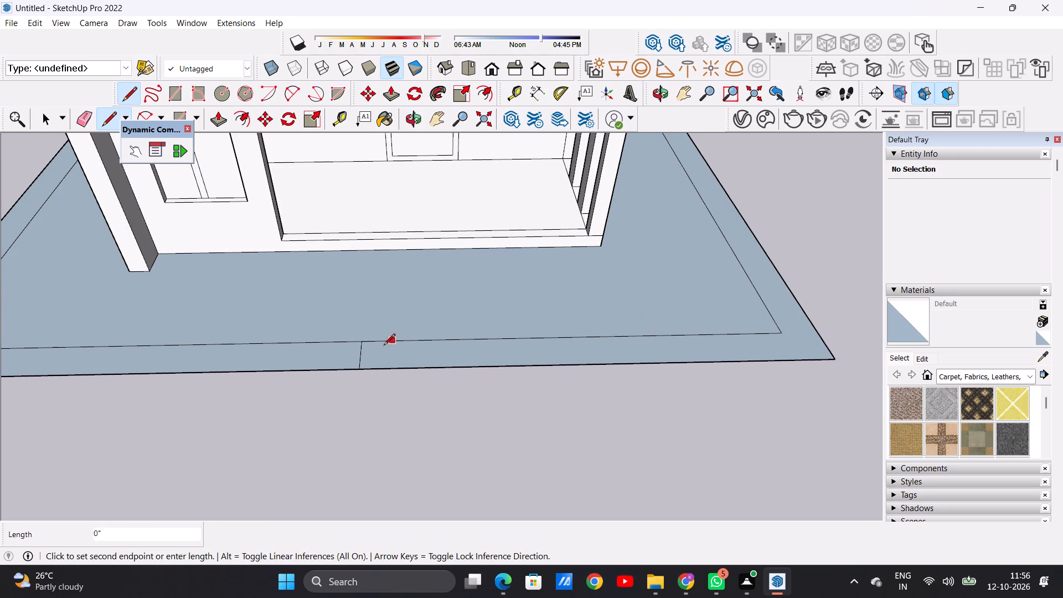
left_click(390, 369)
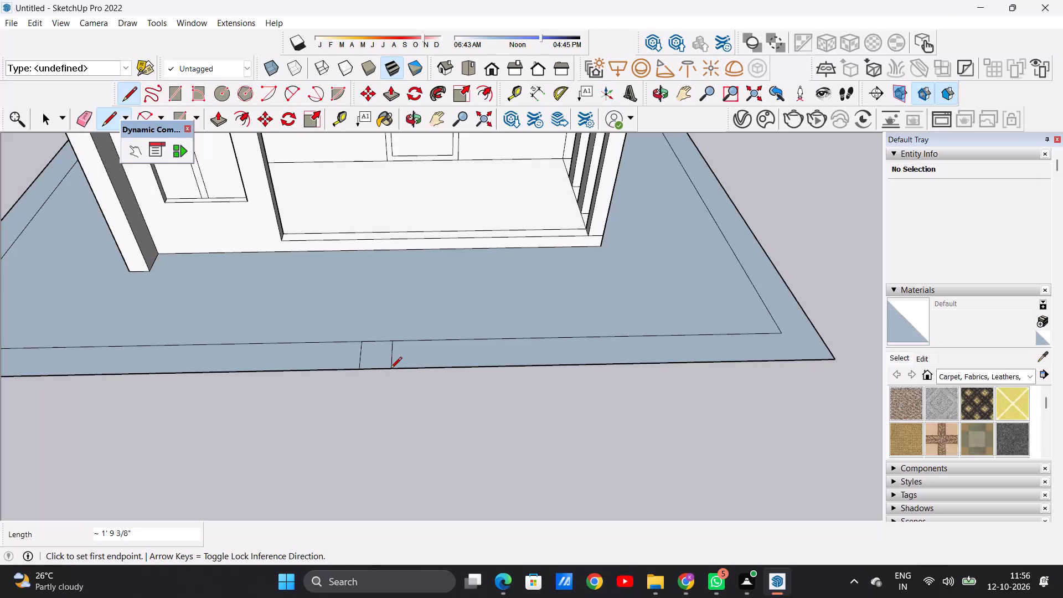
key("space")
Draw a cross line about 1' 9" long through the front border, just inside its right corner.
scroll(317, 412, "down", 9)
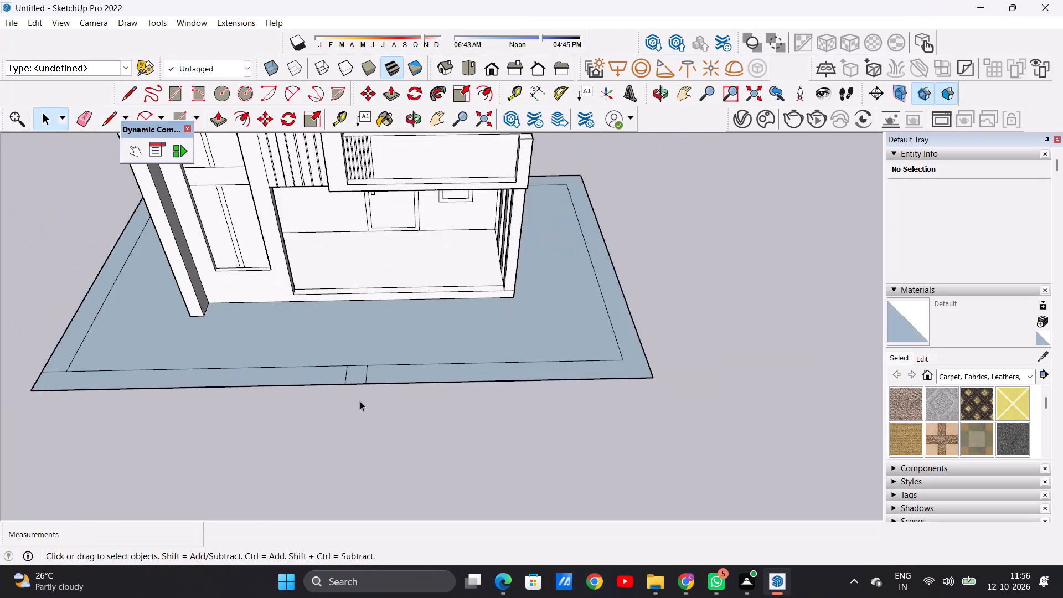
scroll(360, 401, "down", 3)
middle_click_drag(358, 429, 352, 447)
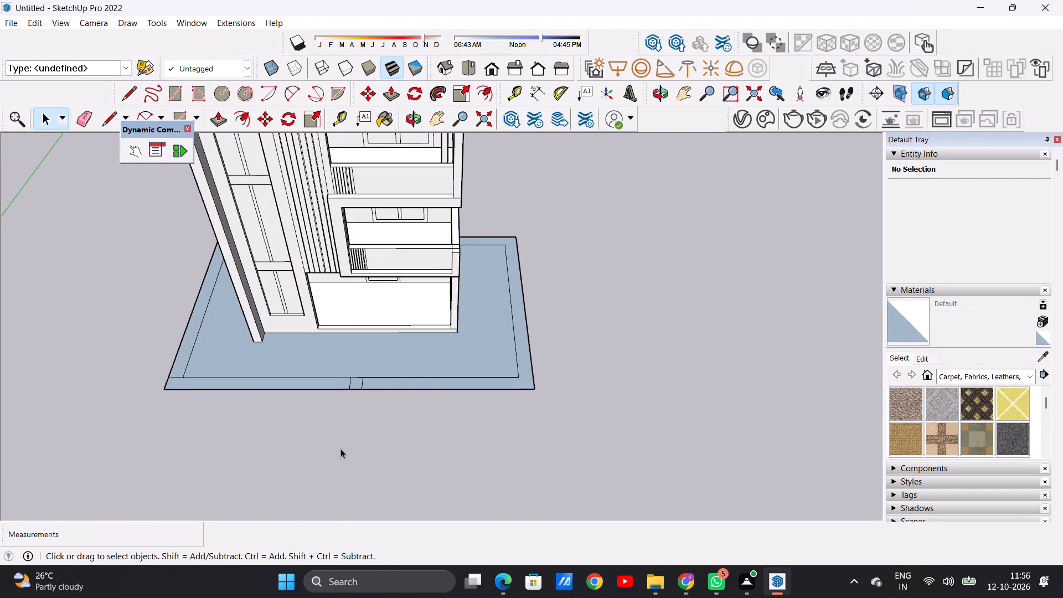
scroll(344, 426, "down", 4)
scroll(452, 401, "up", 4)
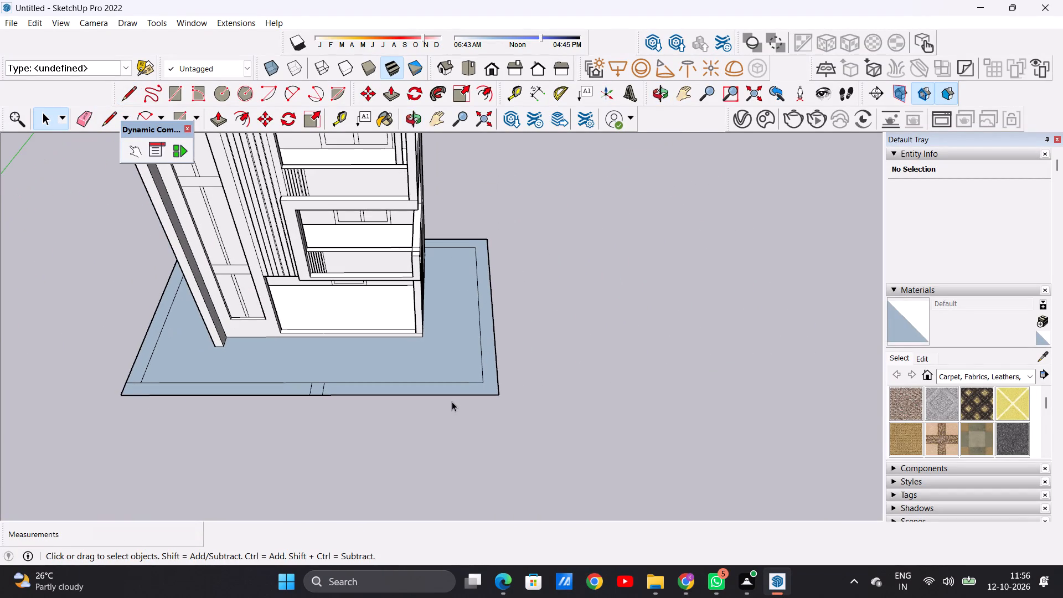
key("l")
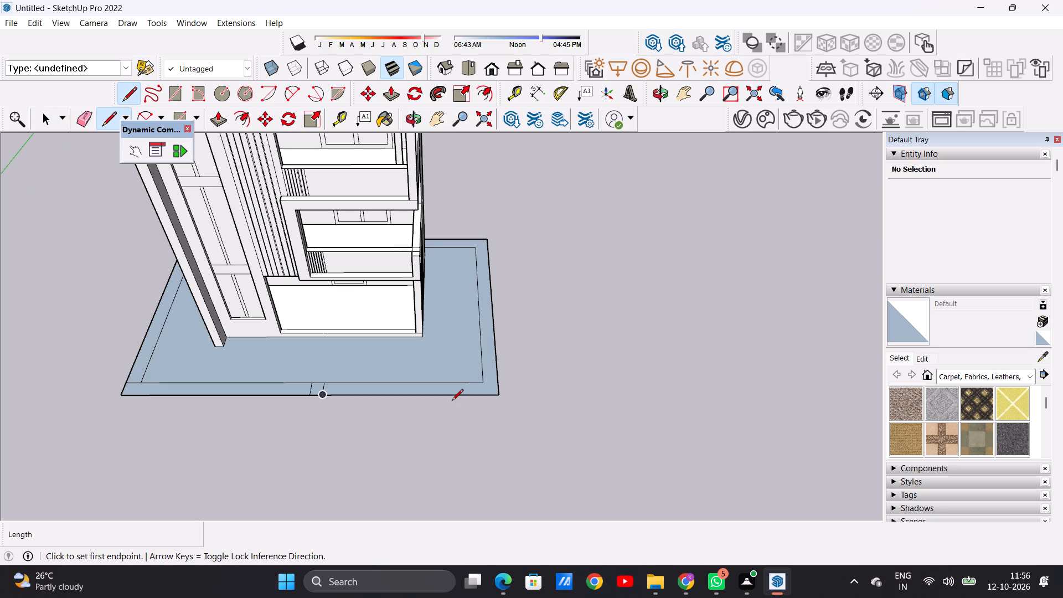
scroll(455, 409, "up", 4)
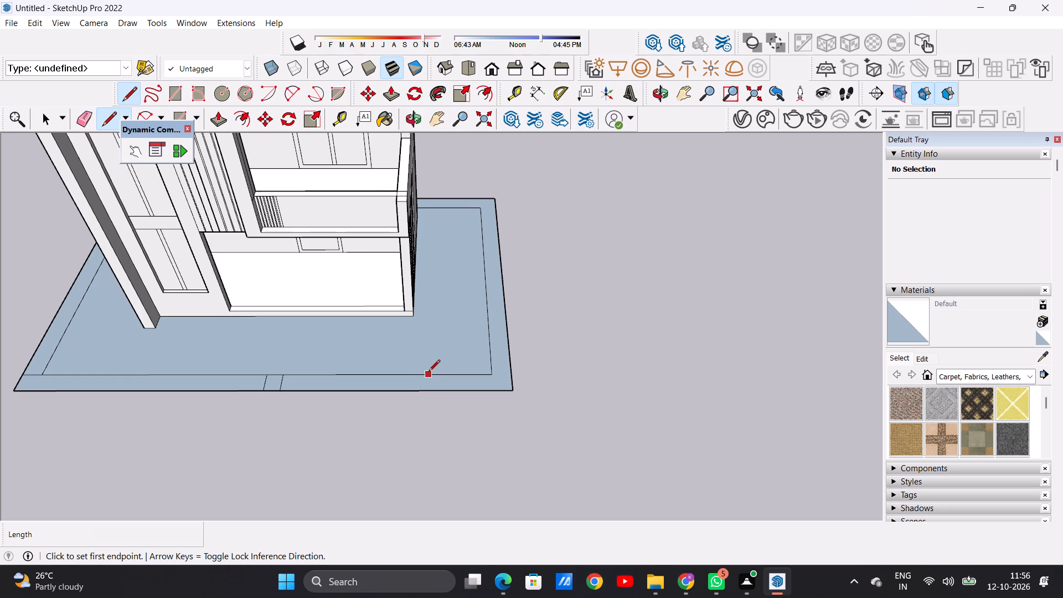
left_click(469, 377)
left_click(468, 390)
scroll(350, 416, "down", 5)
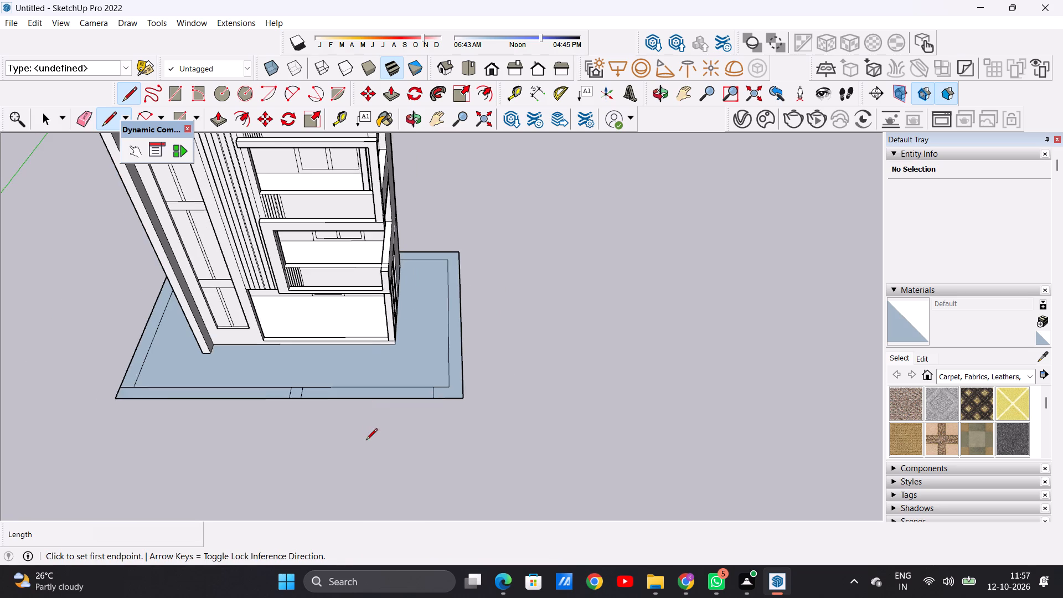
Draw a second cross line about 1' 9" long through the front border, slightly inward of the existing one near the right corner.
middle_click_drag(364, 446, 368, 341)
scroll(380, 438, "up", 4)
middle_click_drag(366, 422, 358, 487)
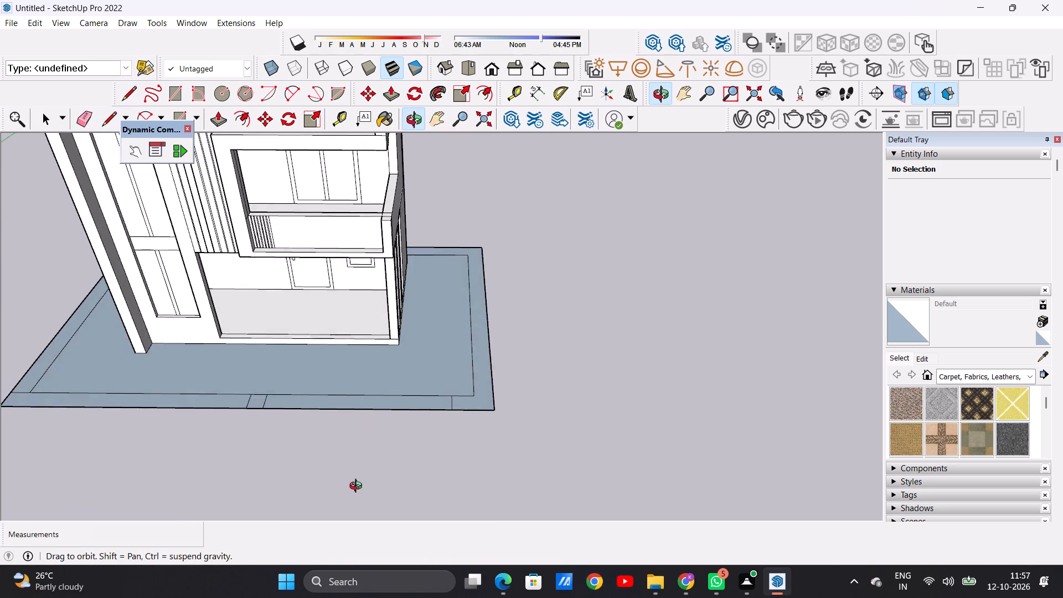
middle_click_drag(358, 487, 359, 513)
scroll(379, 443, "down", 5)
scroll(340, 464, "up", 6)
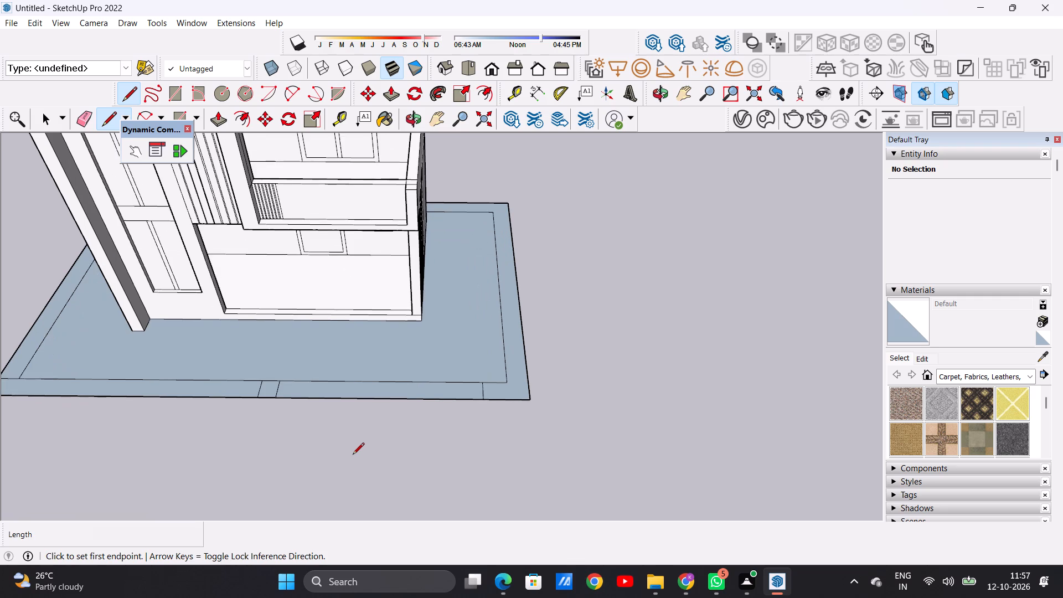
scroll(458, 424, "up", 3)
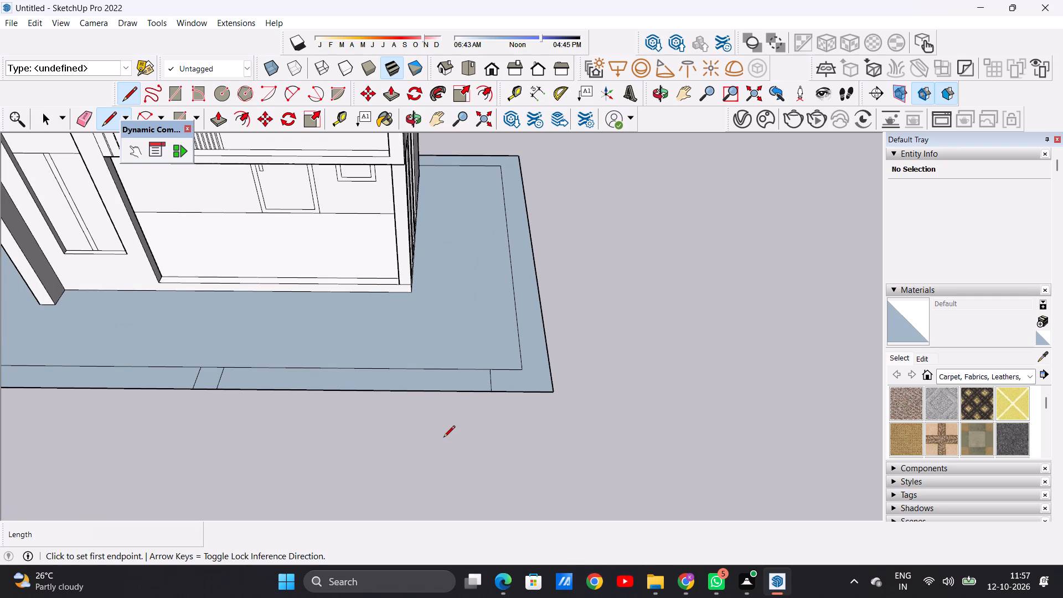
scroll(468, 401, "up", 3)
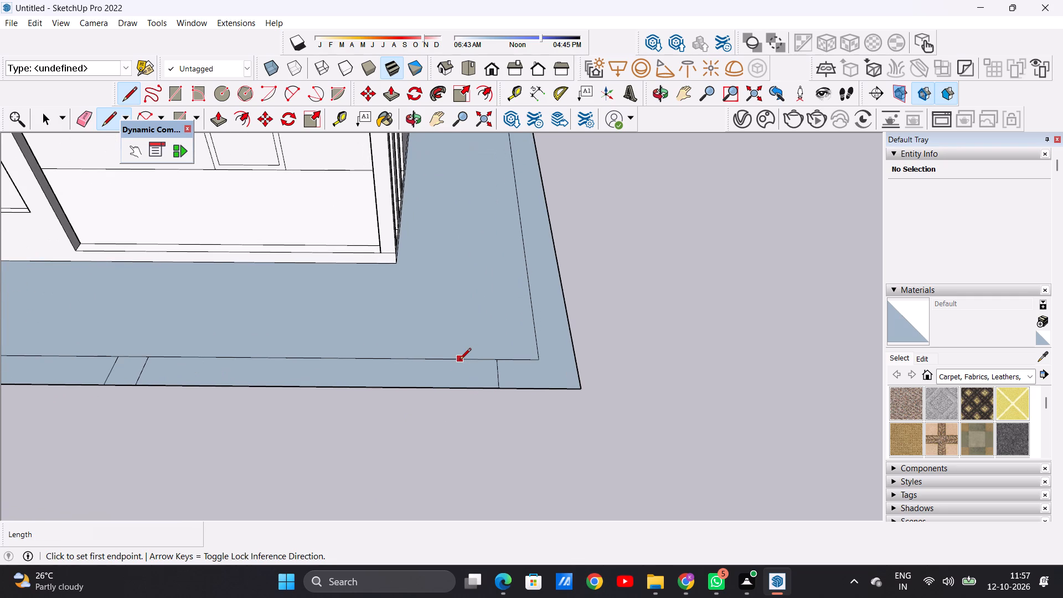
left_click(460, 360)
left_click(459, 394)
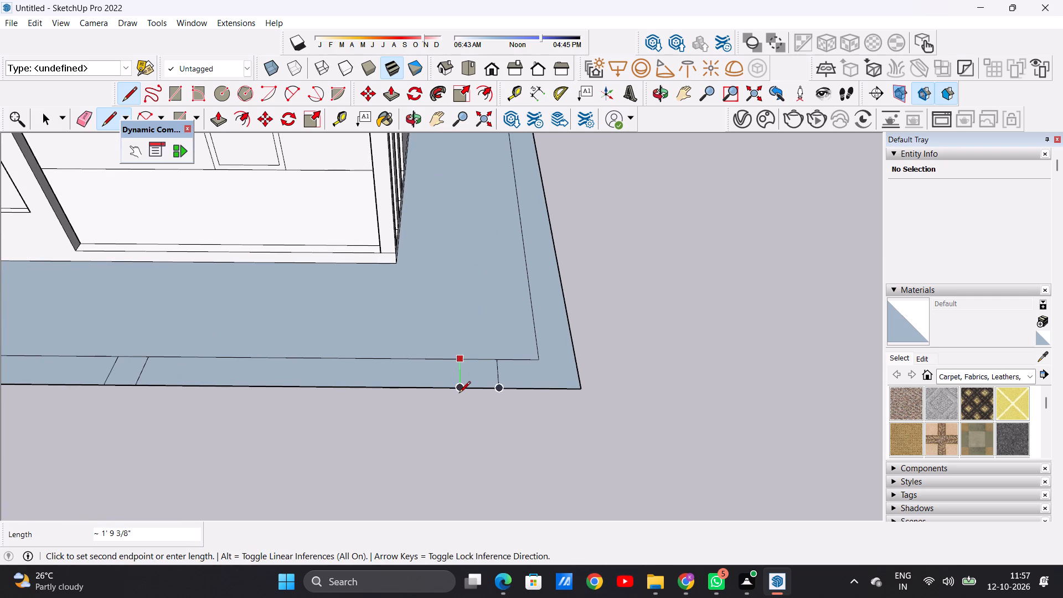
key("space")
Push/Pull the large border face along the sides and back of the ground up 6' as a boundary wall.
scroll(345, 359, "down", 12)
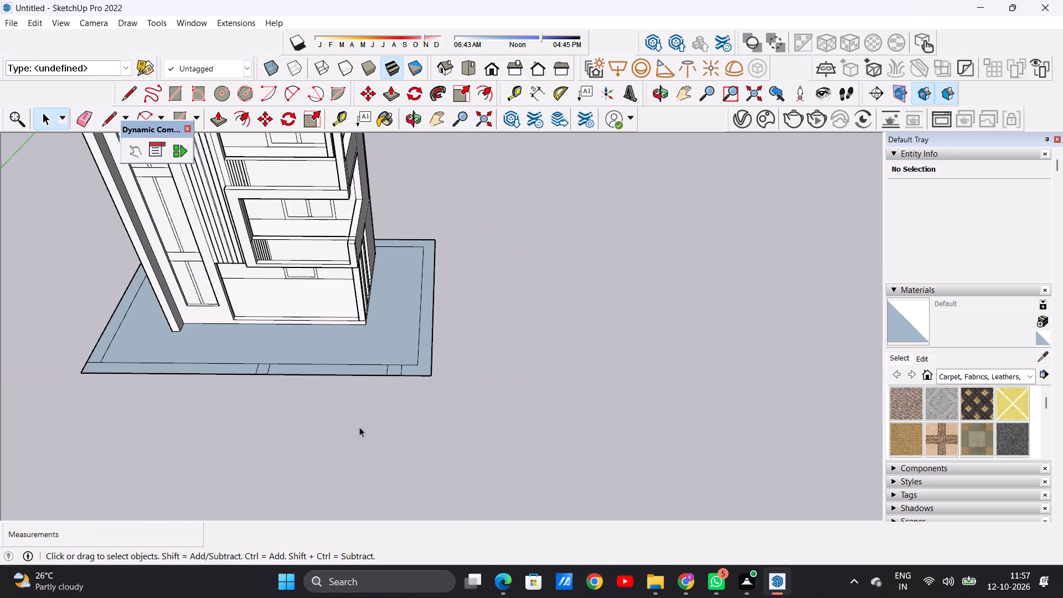
middle_click_drag(355, 425, 421, 287)
left_click(494, 67)
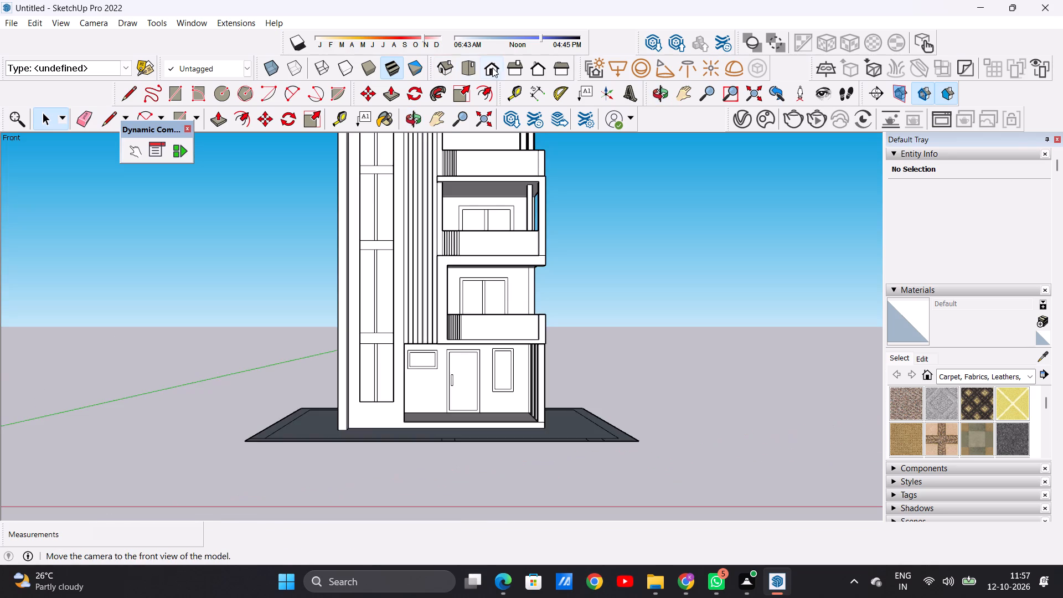
scroll(380, 292, "down", 7)
middle_click_drag(394, 348, 367, 478)
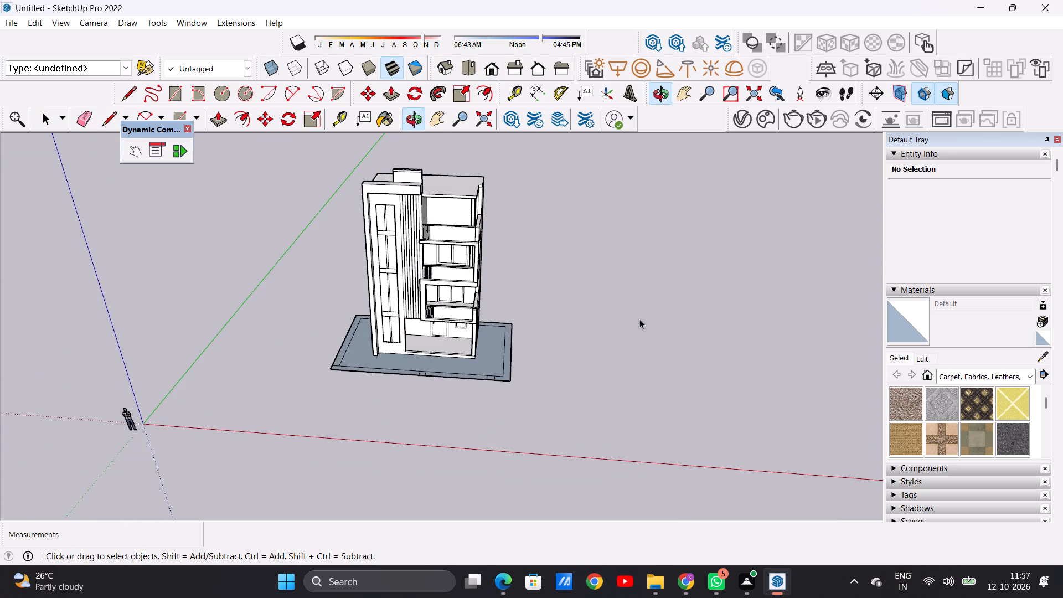
scroll(637, 319, "up", 7)
scroll(377, 408, "up", 1)
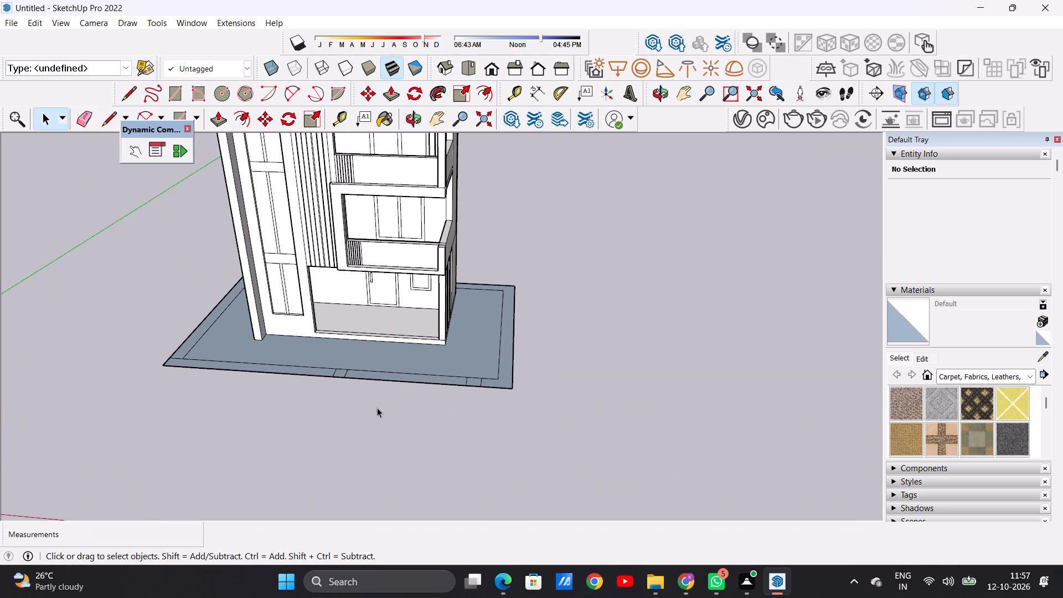
scroll(393, 374, "down", 5)
middle_click_drag(371, 374, 377, 400)
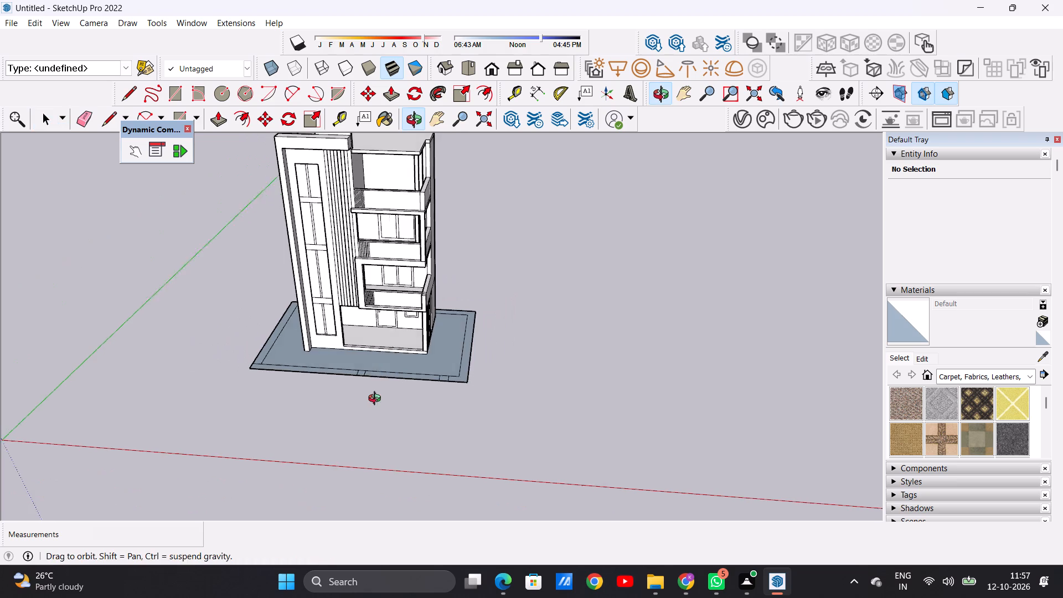
middle_click_drag(377, 400, 381, 438)
scroll(459, 358, "up", 4)
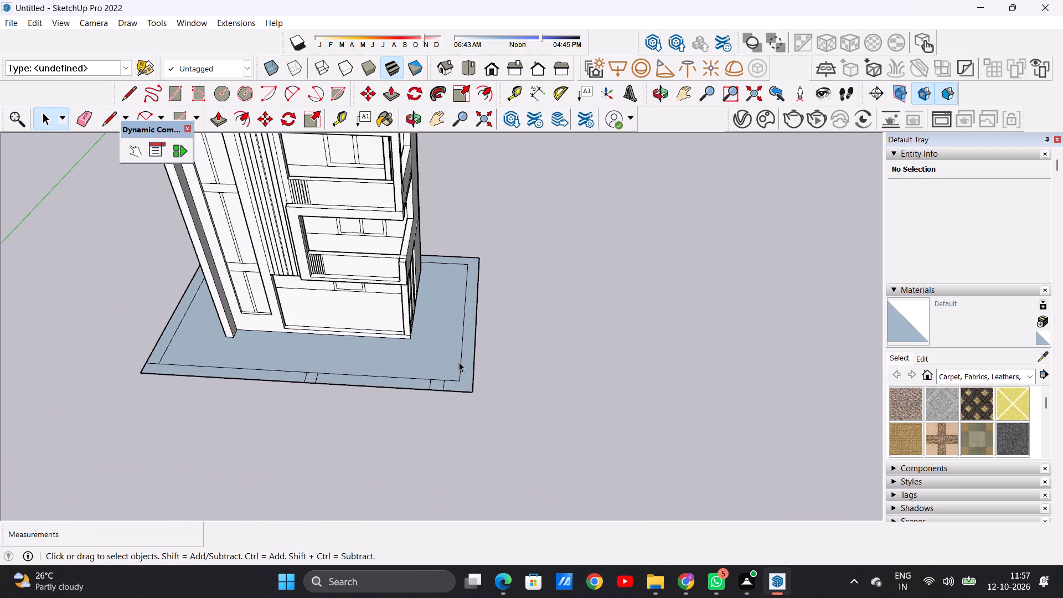
key("p")
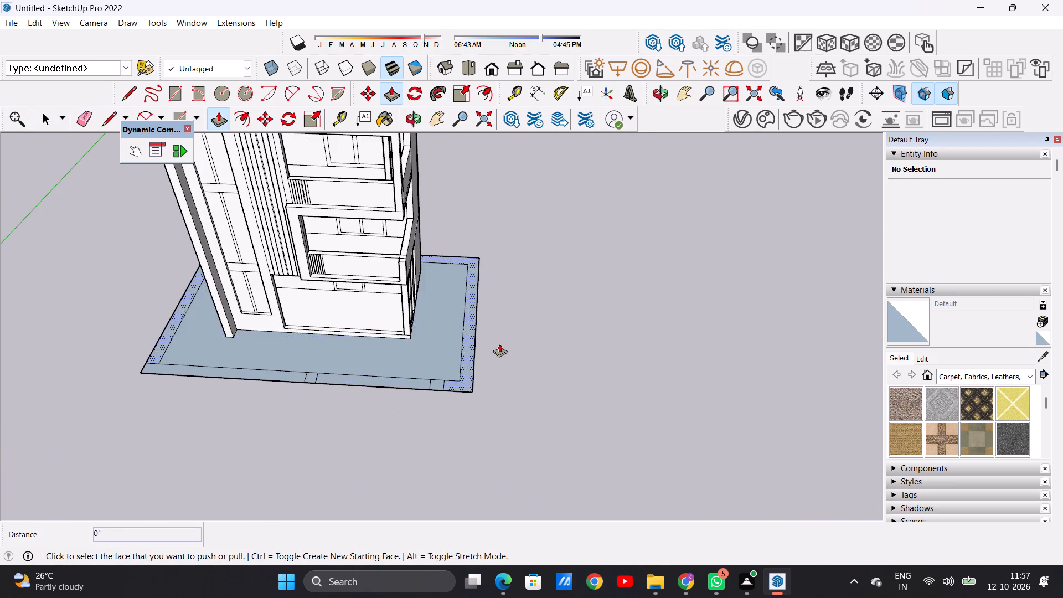
scroll(491, 353, "up", 2)
scroll(460, 367, "down", 1)
scroll(452, 369, "up", 2)
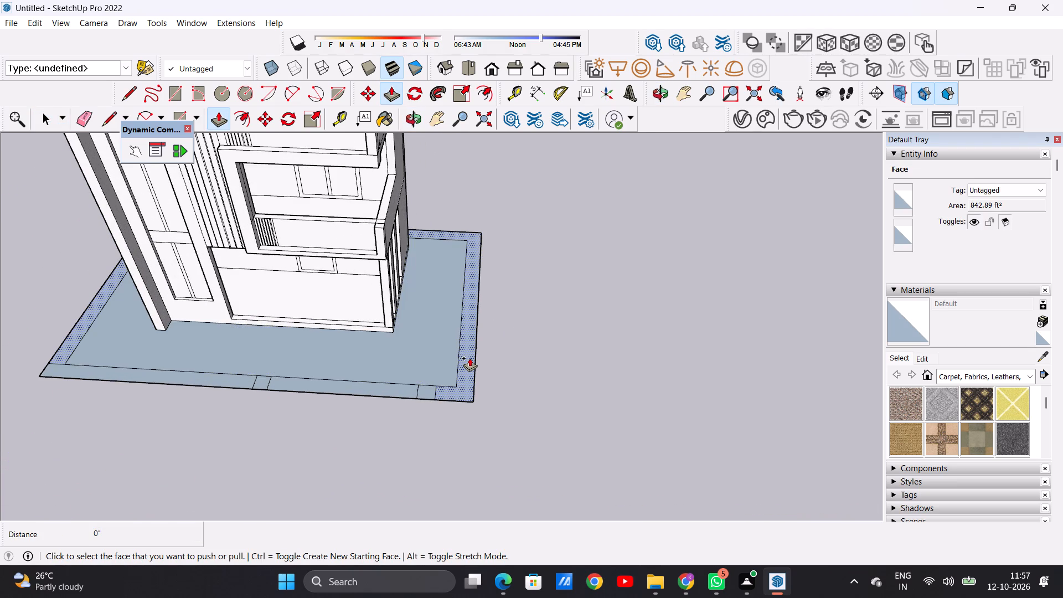
left_click(469, 358)
type("6'")
key("Return")
key("space")
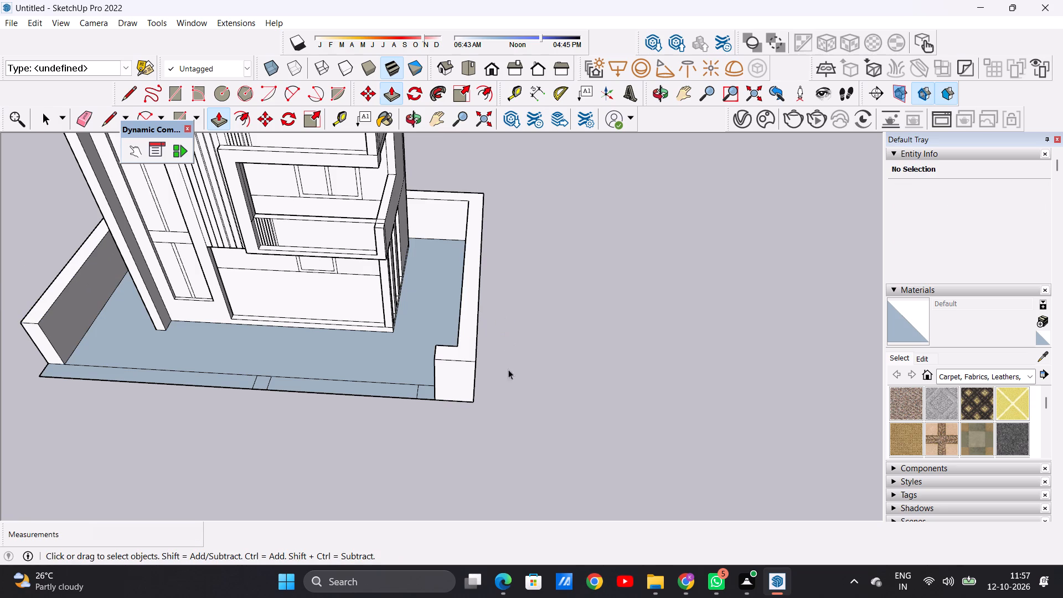
Examine the raised boundary wall and the flat front border strips from low and high angles.
scroll(436, 401, "down", 5)
middle_click_drag(436, 431, 446, 300)
scroll(454, 393, "up", 6)
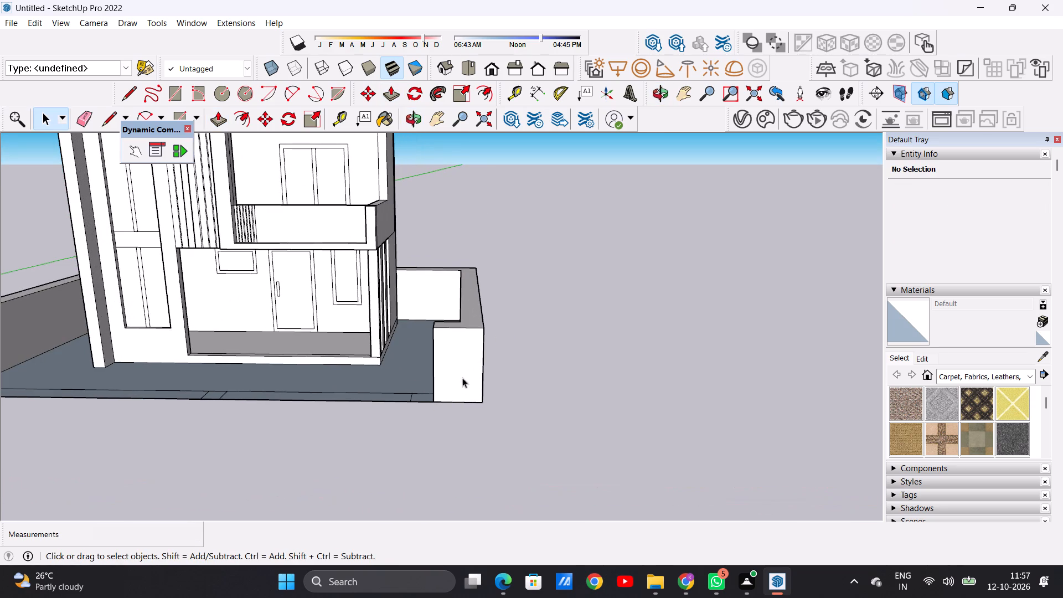
middle_click_drag(482, 333, 485, 410)
scroll(518, 352, "down", 11)
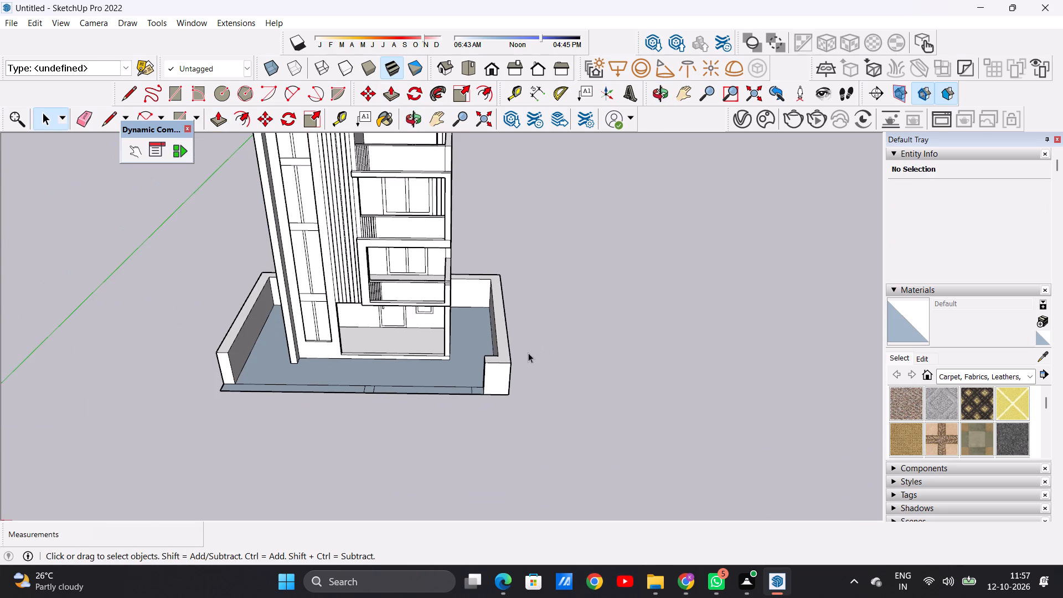
middle_click_drag(483, 394, 483, 302)
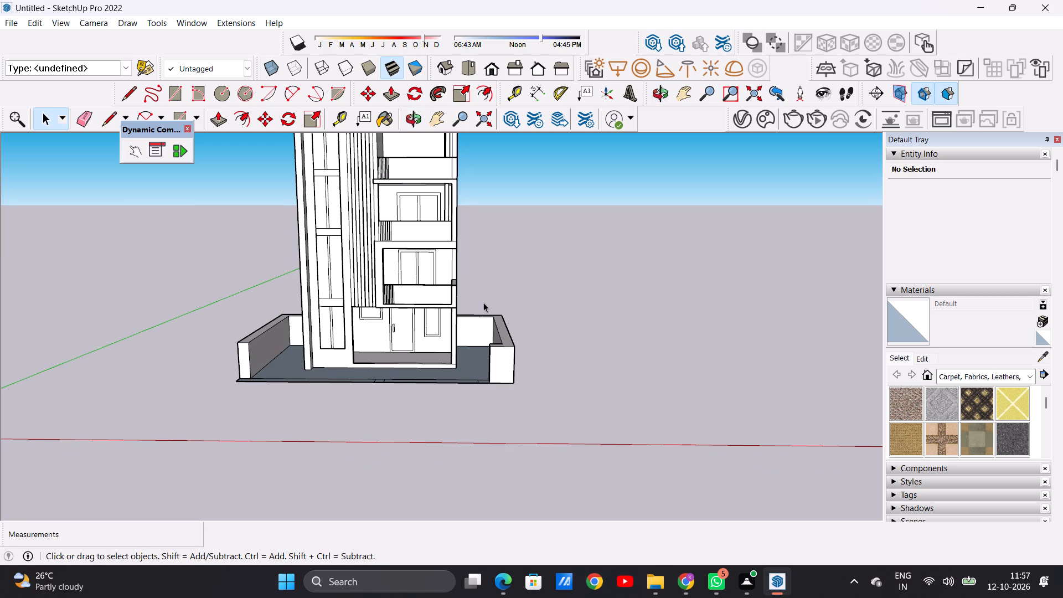
scroll(428, 318, "down", 5)
middle_click_drag(410, 355, 403, 431)
scroll(342, 373, "up", 5)
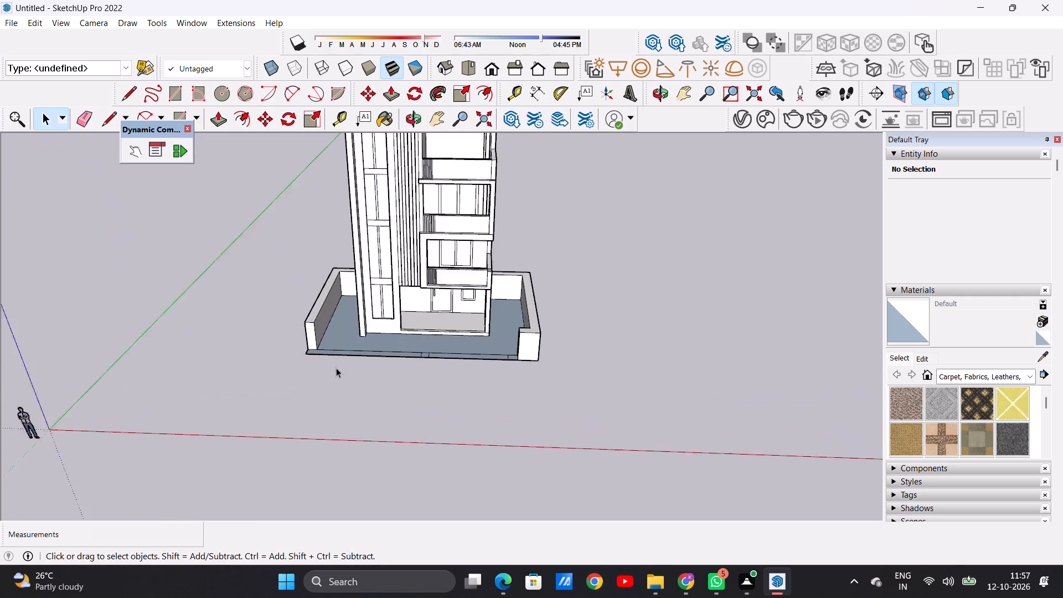
scroll(336, 368, "up", 2)
middle_click_drag(336, 354, 328, 444)
scroll(421, 361, "up", 4)
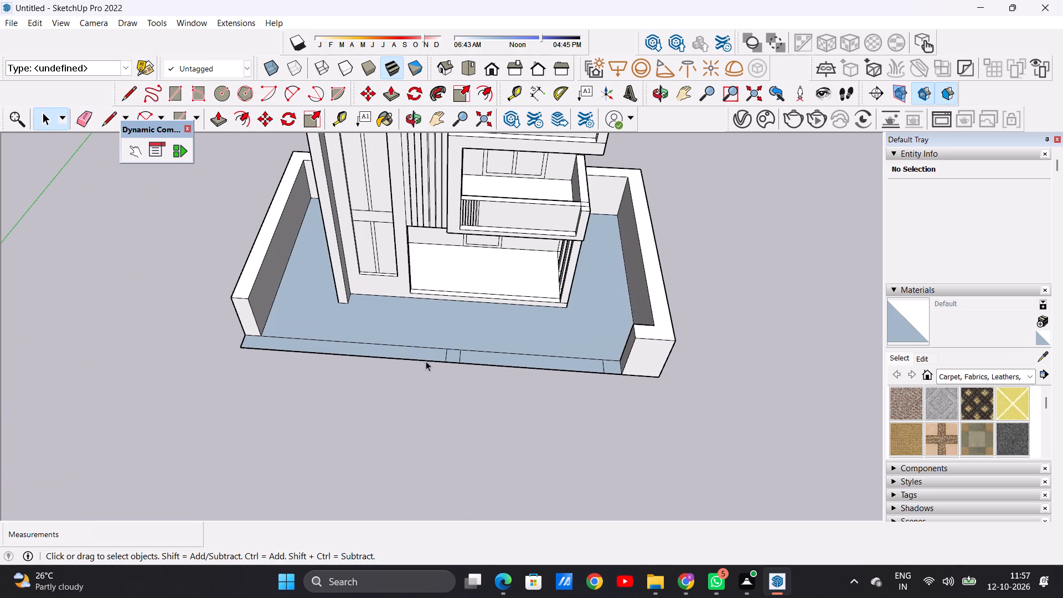
Push/Pull the long front border strip beside the left corner up 6', level with the top of the side wall.
scroll(429, 366, "down", 1)
middle_click_drag(376, 374, 474, 410)
middle_click_drag(359, 420, 373, 388)
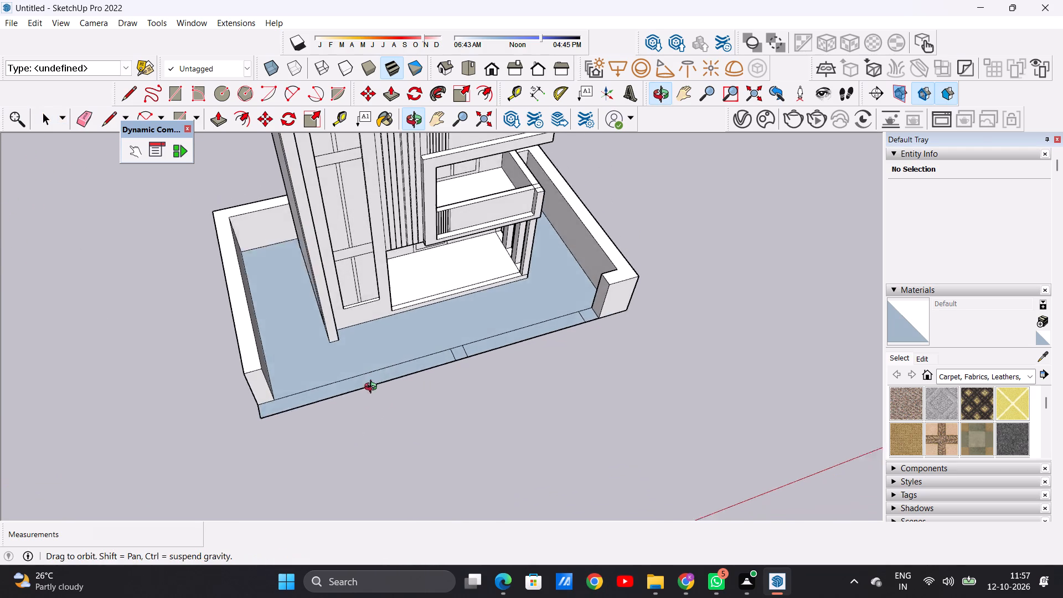
middle_click_drag(373, 388, 397, 372)
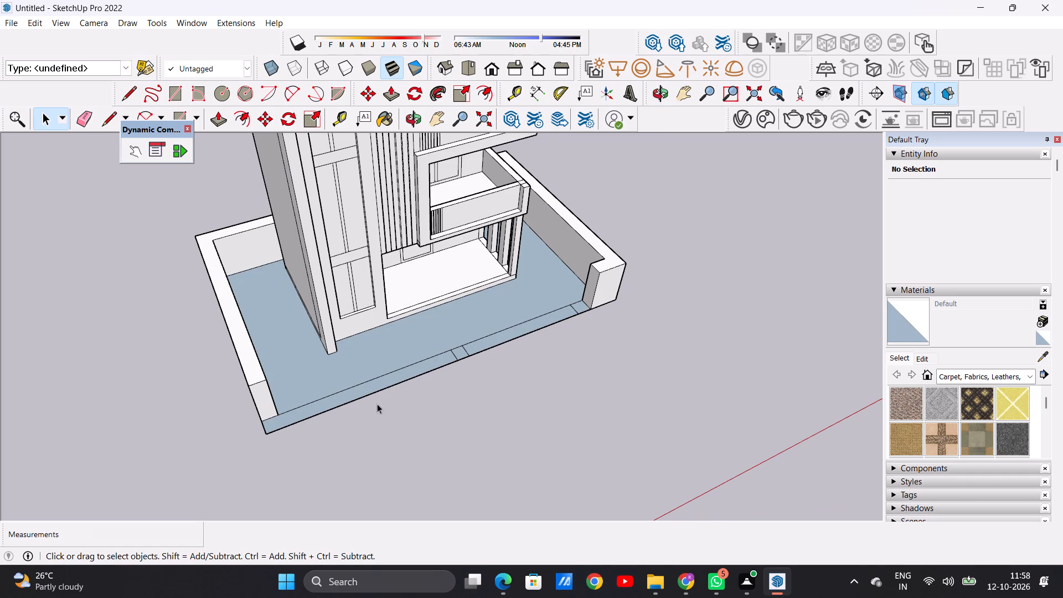
scroll(372, 400, "up", 5)
key("p")
scroll(352, 388, "up", 3)
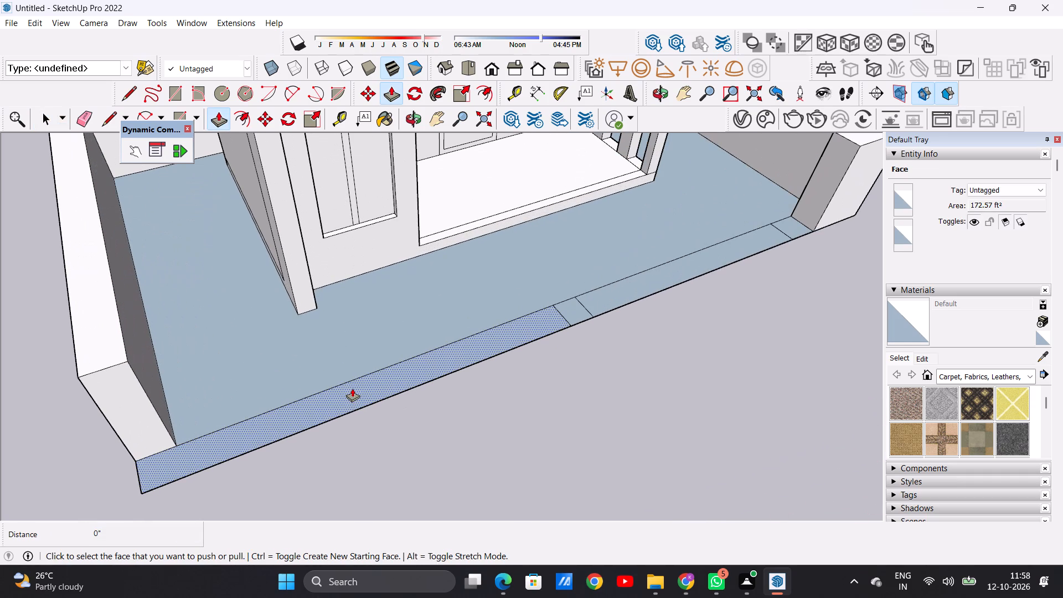
left_click(348, 385)
scroll(162, 402, "down", 3)
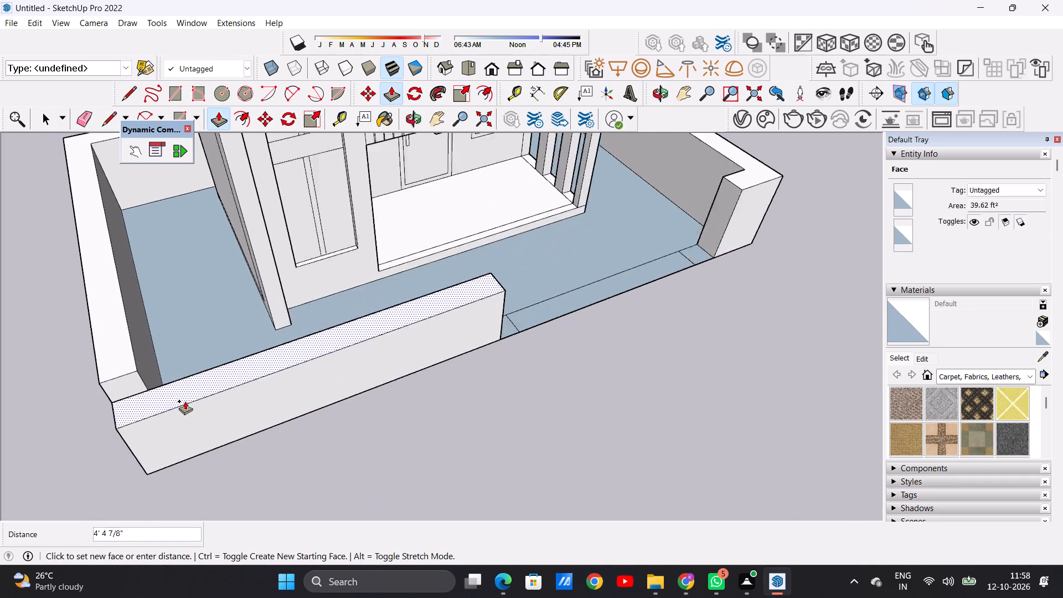
scroll(185, 401, "down", 3)
middle_click_drag(86, 402, 453, 333)
scroll(446, 328, "down", 5)
scroll(581, 429, "up", 6)
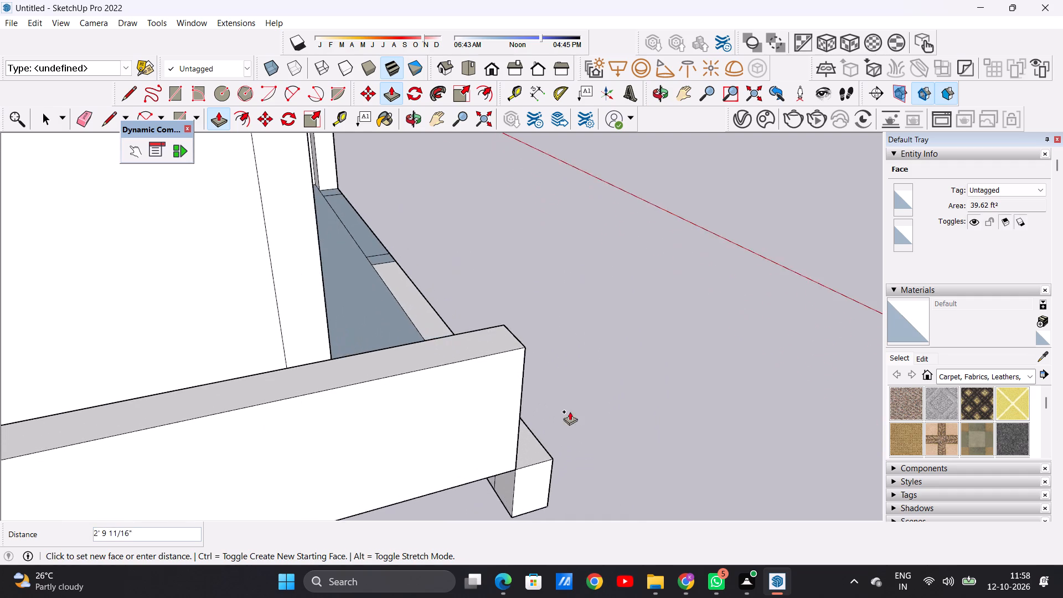
scroll(570, 411, "up", 6)
left_click(500, 286)
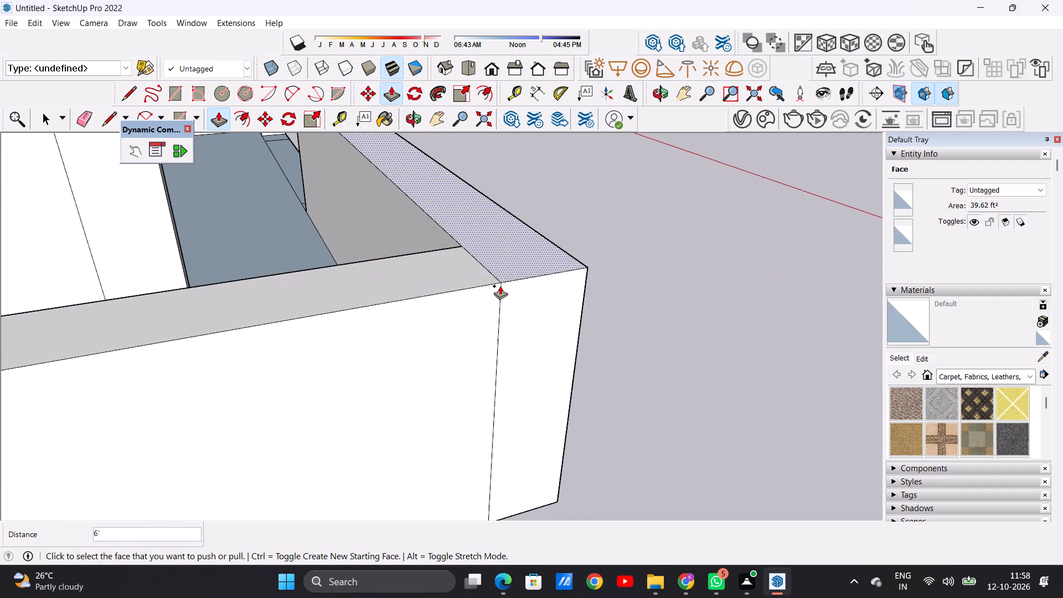
key("space")
Examine the front-left boundary wall and its corner joint from the side and front of the building.
scroll(469, 389, "down", 11)
middle_click_drag(587, 355, 386, 351)
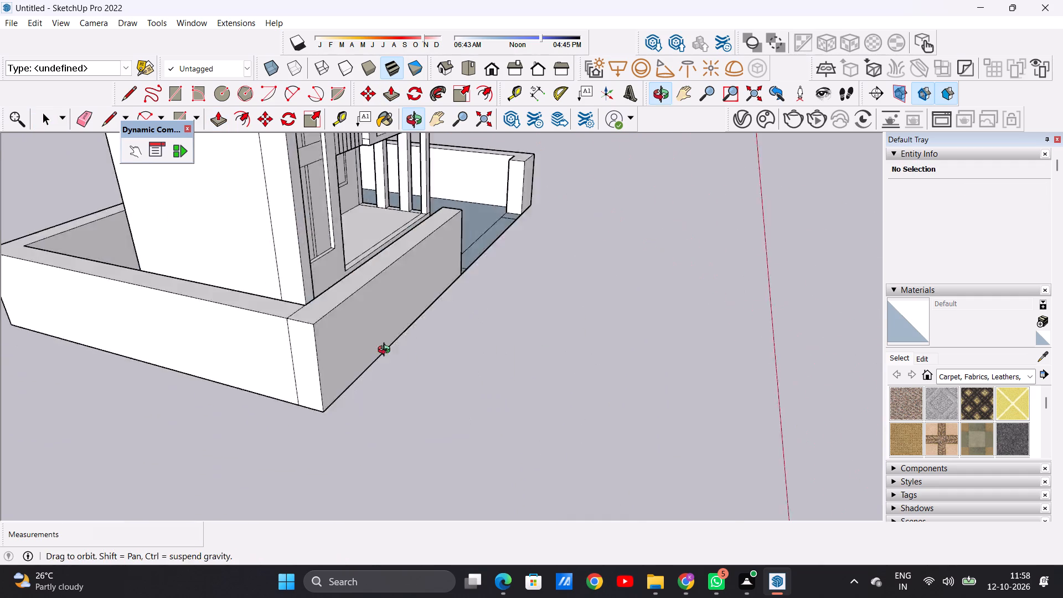
middle_click_drag(386, 351, 340, 351)
scroll(333, 377, "down", 10)
middle_click_drag(485, 347, 286, 323)
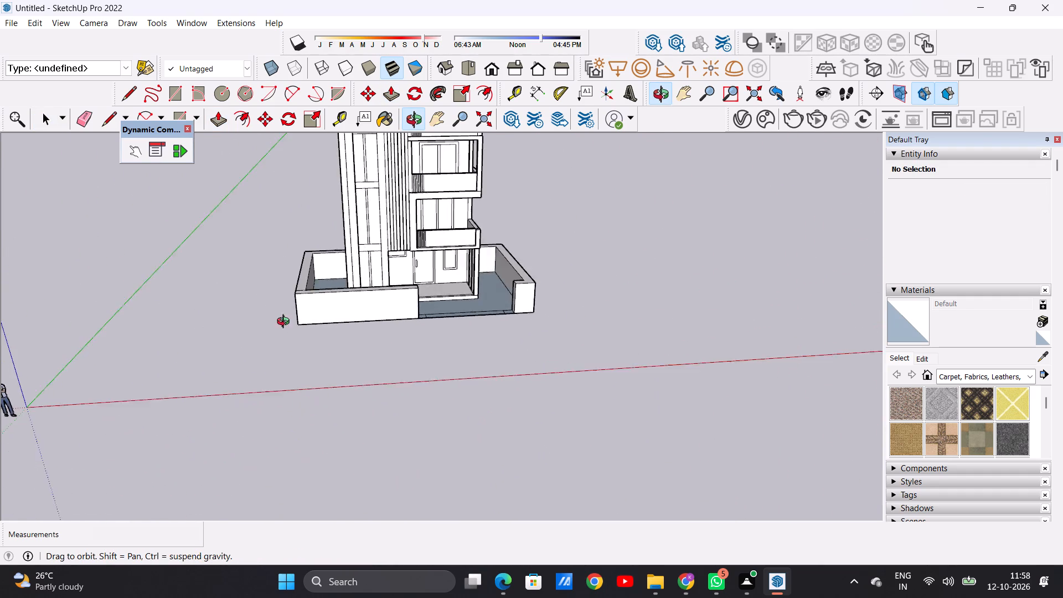
middle_click_drag(286, 323, 242, 329)
scroll(470, 355, "down", 5)
scroll(469, 350, "up", 6)
Push/Pull the small border section at the end of the left front wall up about 7' 2" as a gate pillar.
middle_click_drag(456, 325, 440, 394)
scroll(472, 326, "up", 6)
middle_click_drag(410, 338, 446, 425)
scroll(415, 351, "up", 1)
middle_click_drag(402, 329, 277, 250)
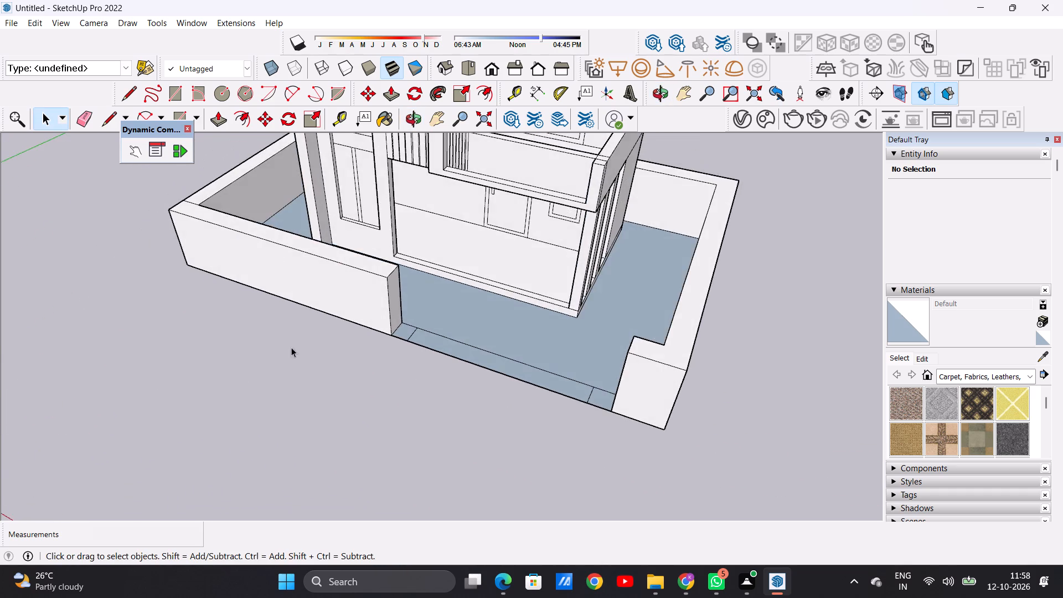
scroll(336, 399, "down", 8)
middle_click_drag(393, 378, 395, 315)
scroll(408, 330, "up", 12)
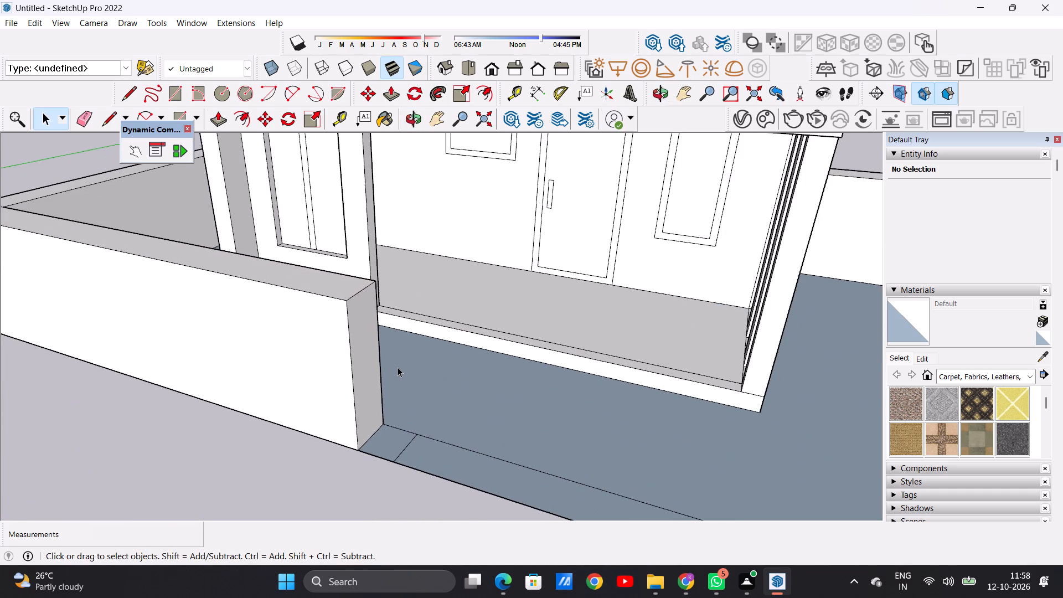
key("p")
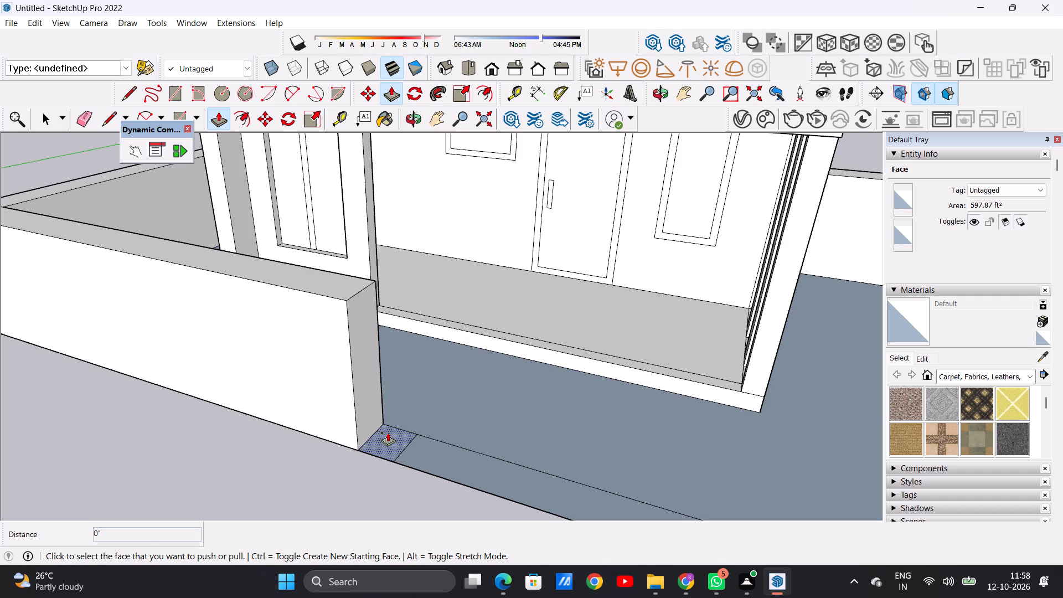
left_click(388, 432)
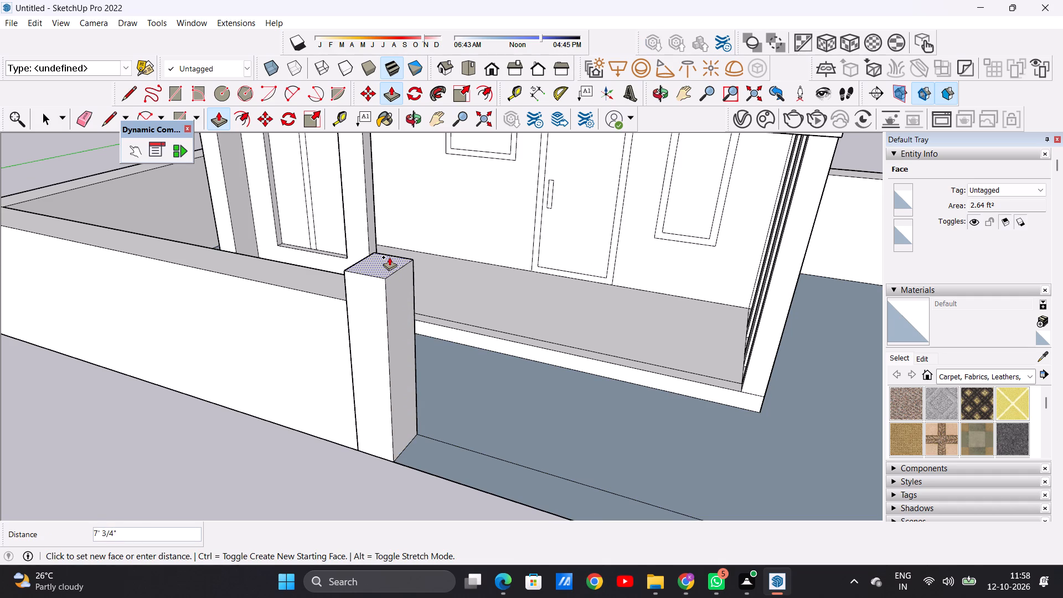
left_click(385, 254)
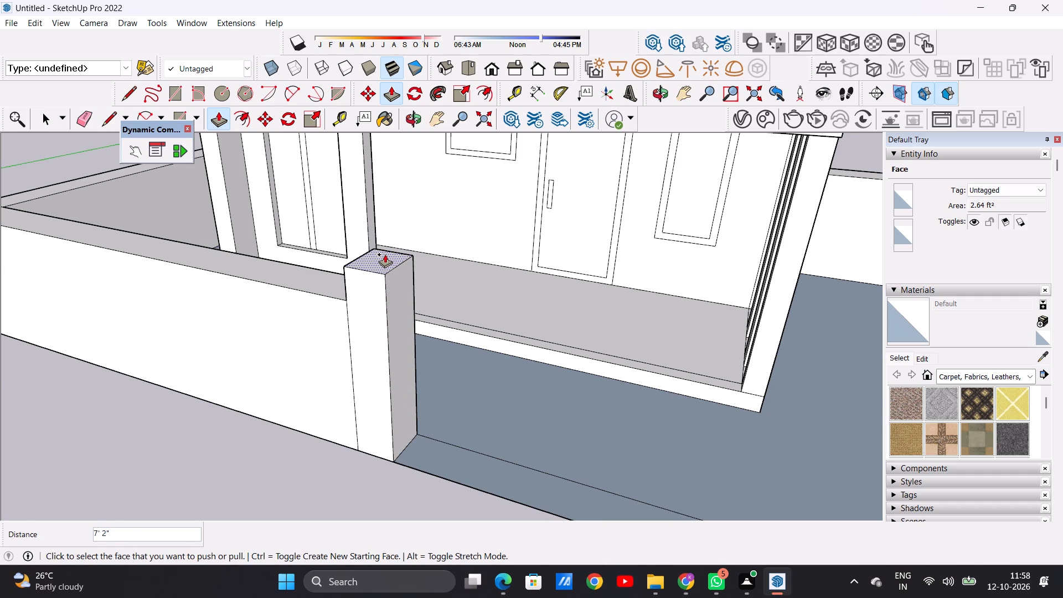
key("space")
Push/Pull the small border section beside the right front wall up 7' 2" as a second gate pillar, level with the first.
scroll(417, 378, "down", 14)
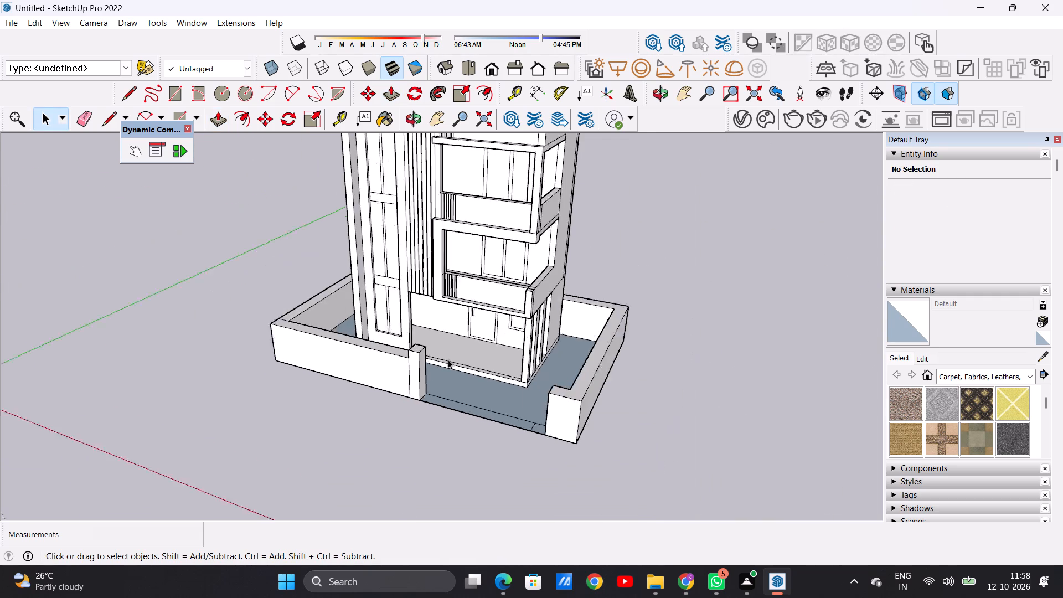
scroll(448, 359, "down", 2)
middle_click_drag(427, 382, 519, 463)
scroll(531, 420, "up", 5)
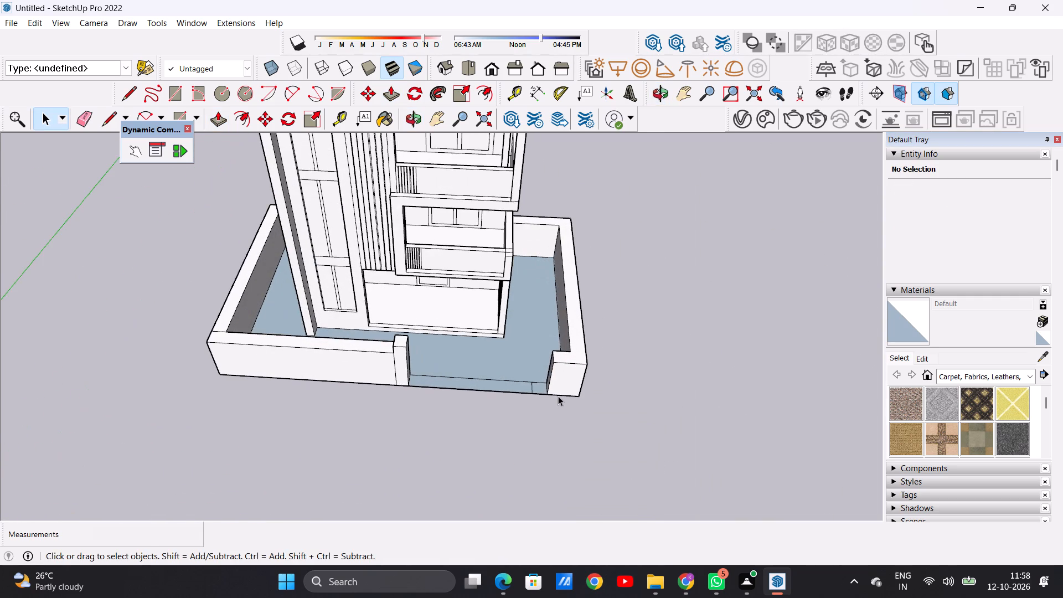
middle_click_drag(553, 398, 514, 397)
scroll(542, 384, "up", 8)
key("p")
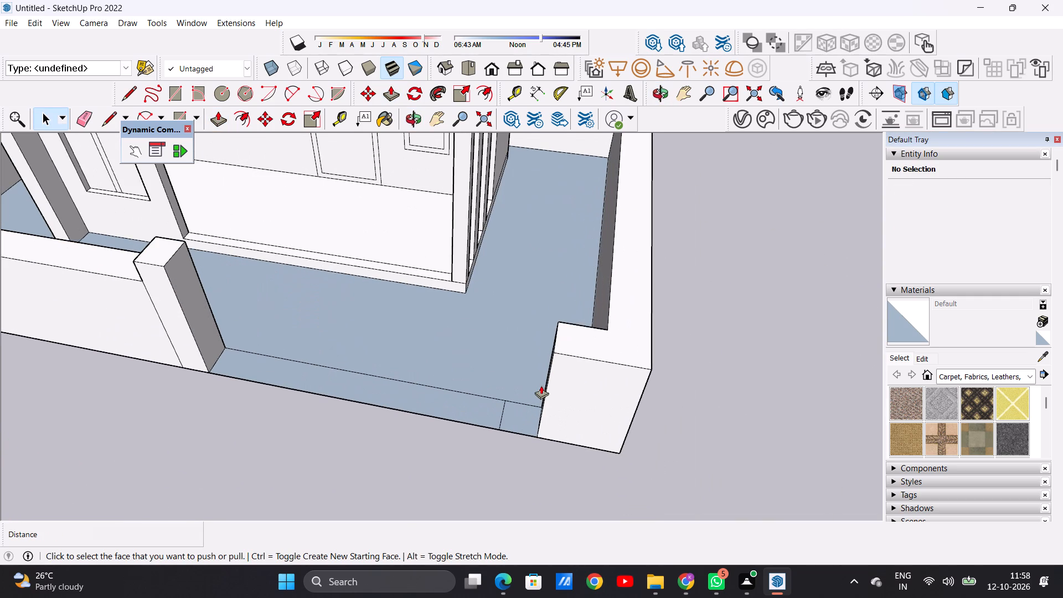
left_click(510, 409)
scroll(554, 328, "down", 7)
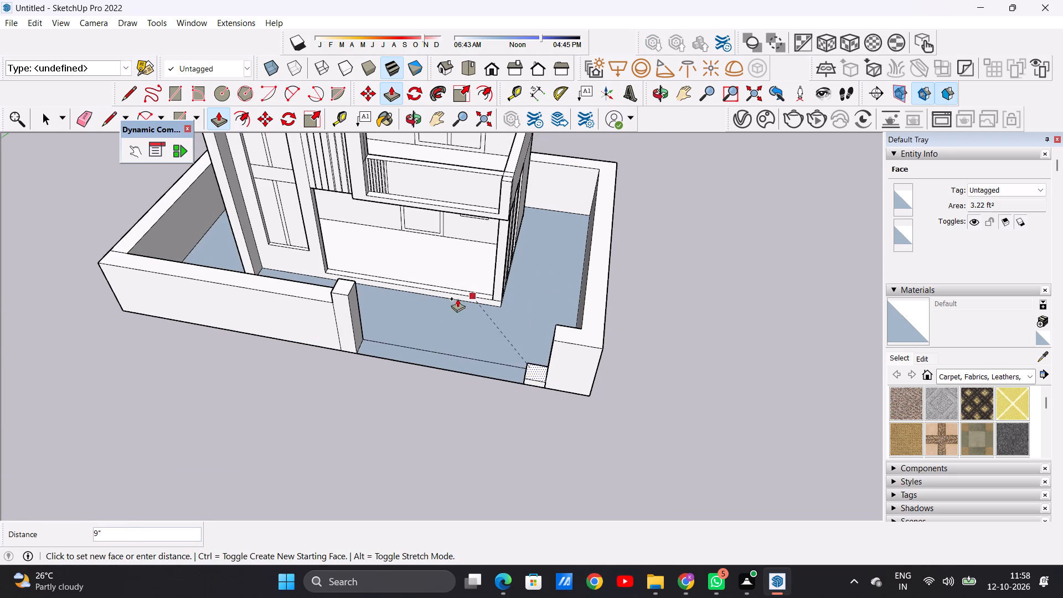
left_click(350, 295)
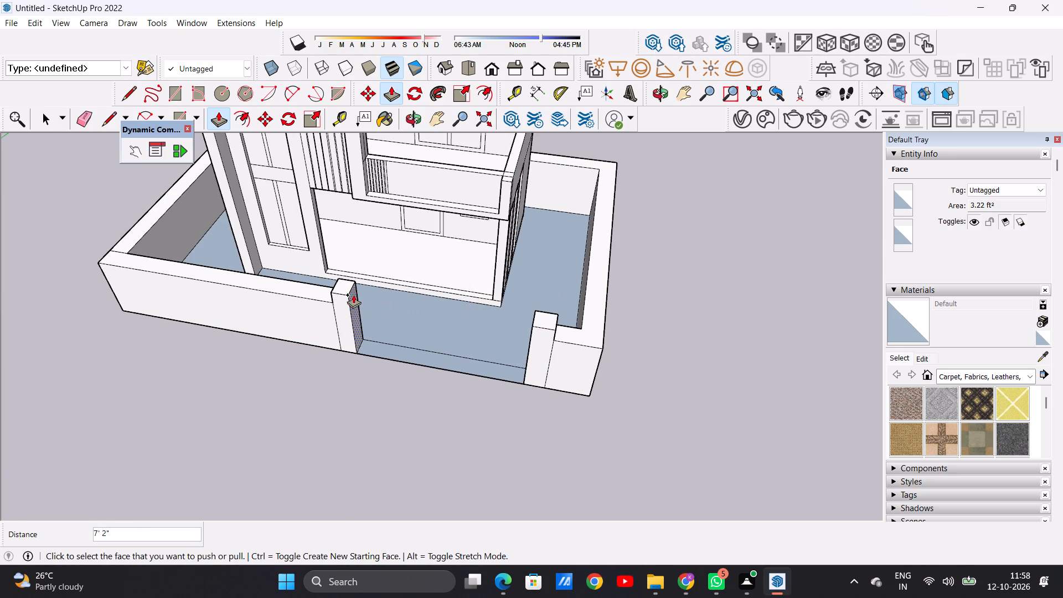
key("space")
Push/Pull the flat border strip between the two gate pillars up about 3 1/2" as a gate threshold.
scroll(445, 409, "down", 10)
middle_click_drag(438, 385, 509, 323)
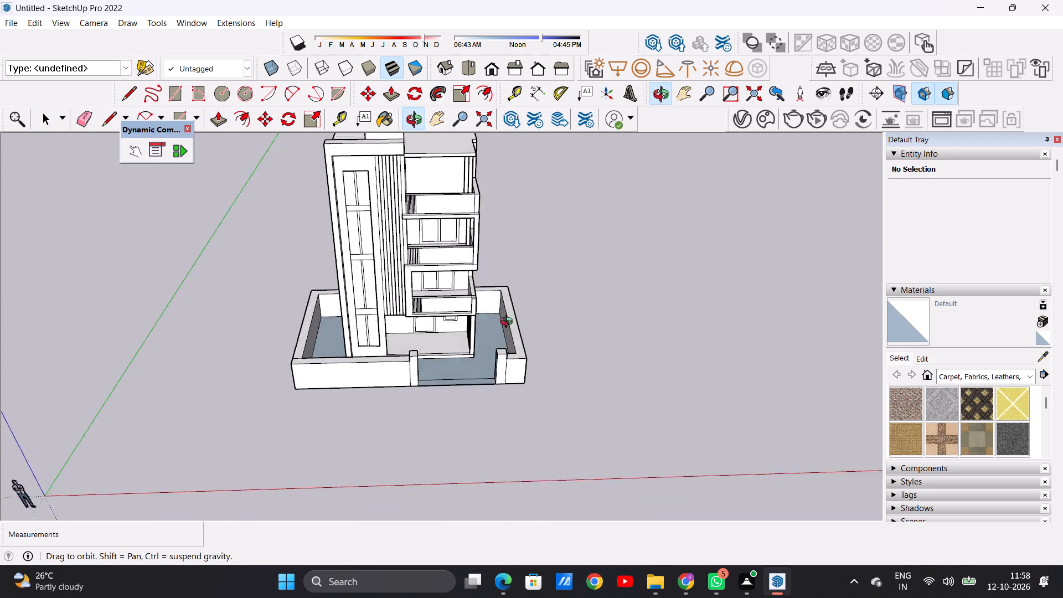
middle_click_drag(509, 323, 488, 435)
scroll(451, 380, "up", 8)
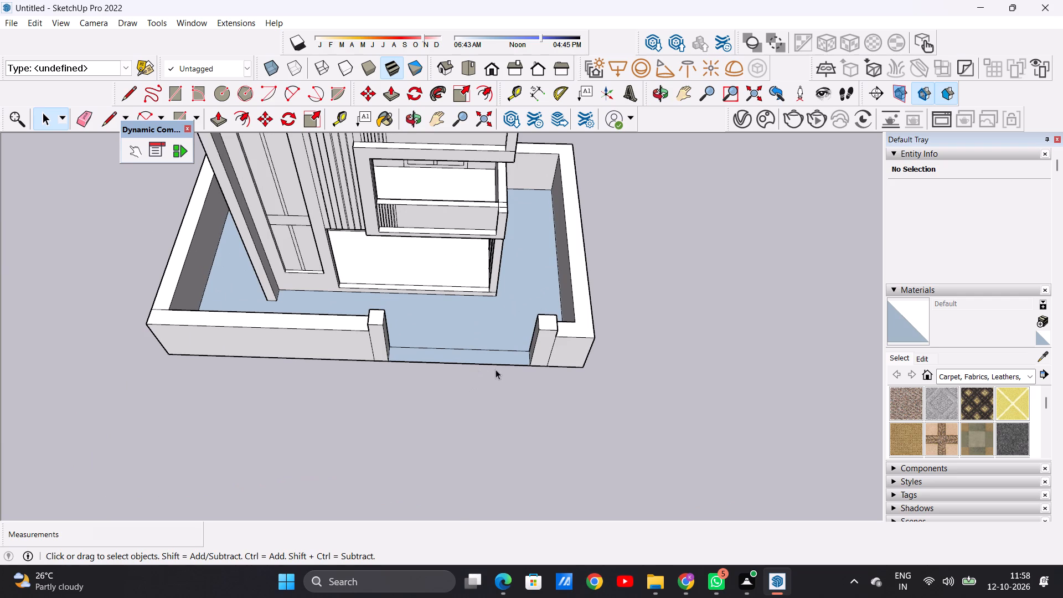
middle_click_drag(492, 382, 501, 257)
middle_click_drag(466, 432, 457, 387)
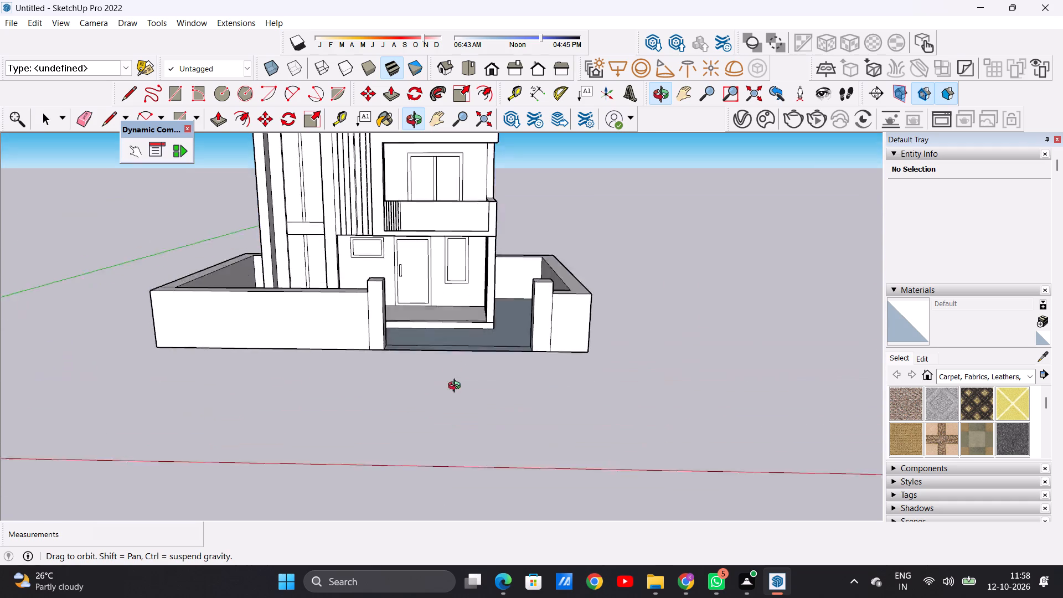
middle_click_drag(457, 387, 453, 491)
scroll(510, 367, "up", 2)
scroll(512, 363, "down", 1)
scroll(512, 363, "up", 5)
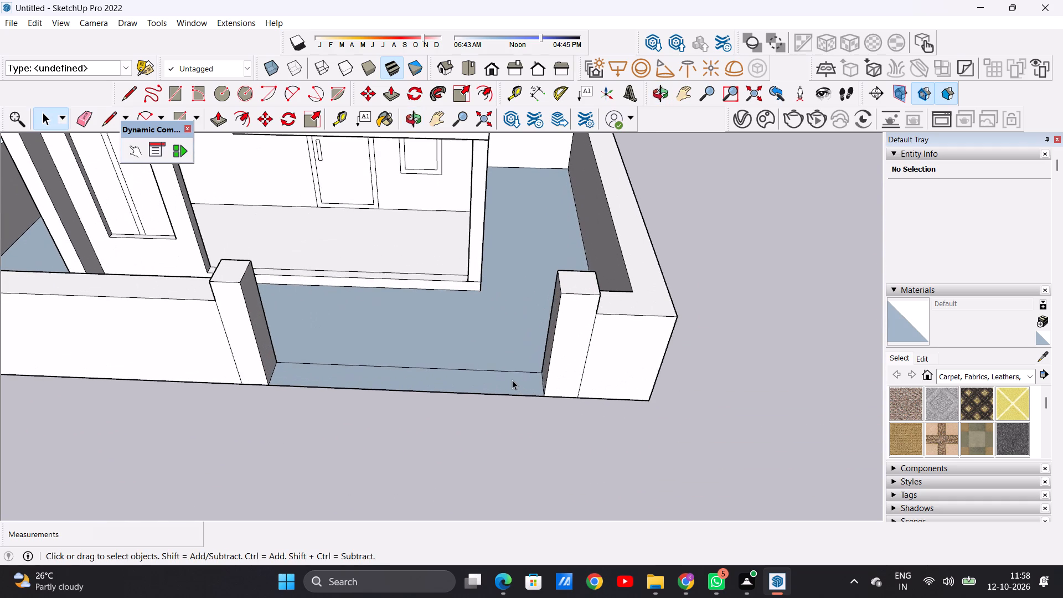
key("p")
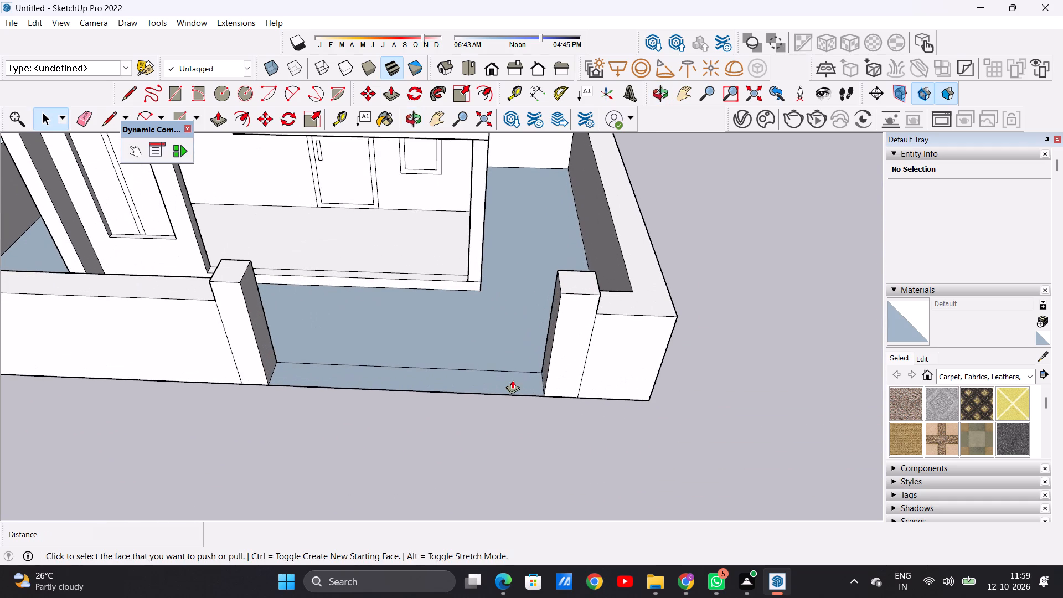
scroll(528, 419, "up", 8)
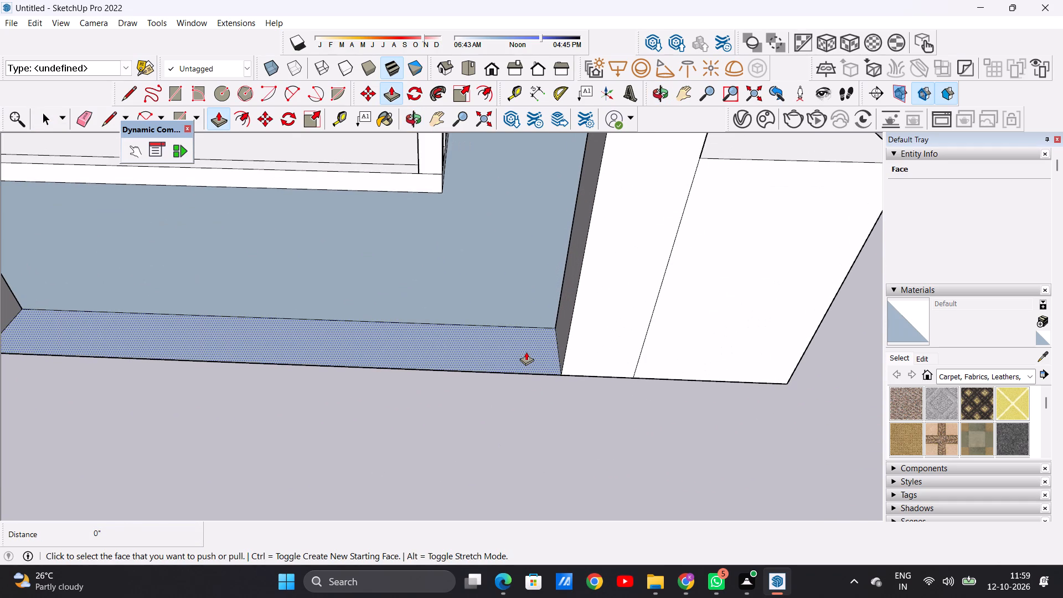
left_click(537, 346)
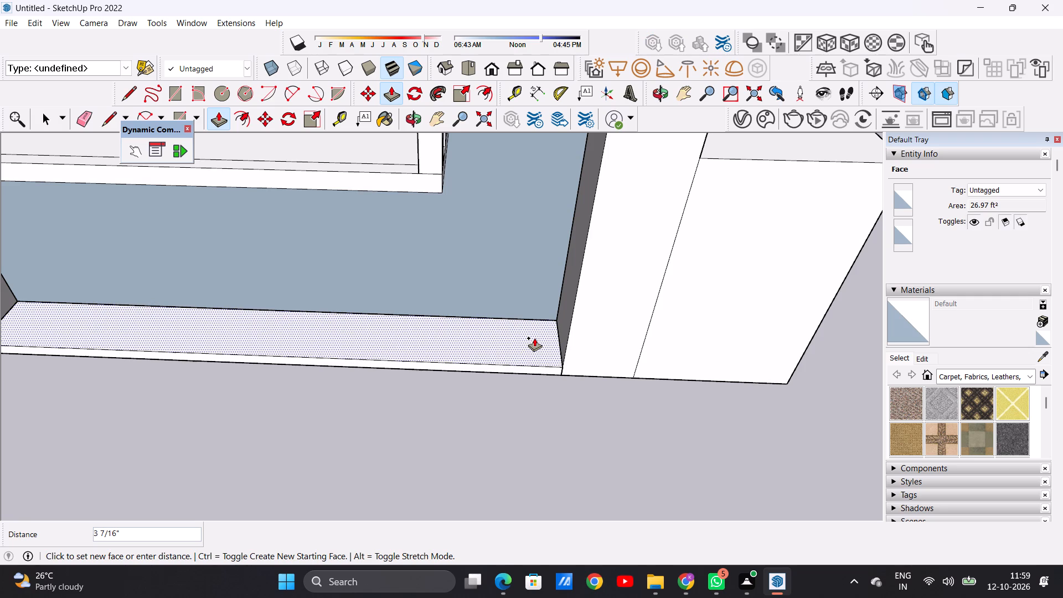
left_click(534, 338)
key("space")
Examine the gate opening, pillars and ground-floor porch from low, frontal and raised angles.
scroll(521, 434, "down", 12)
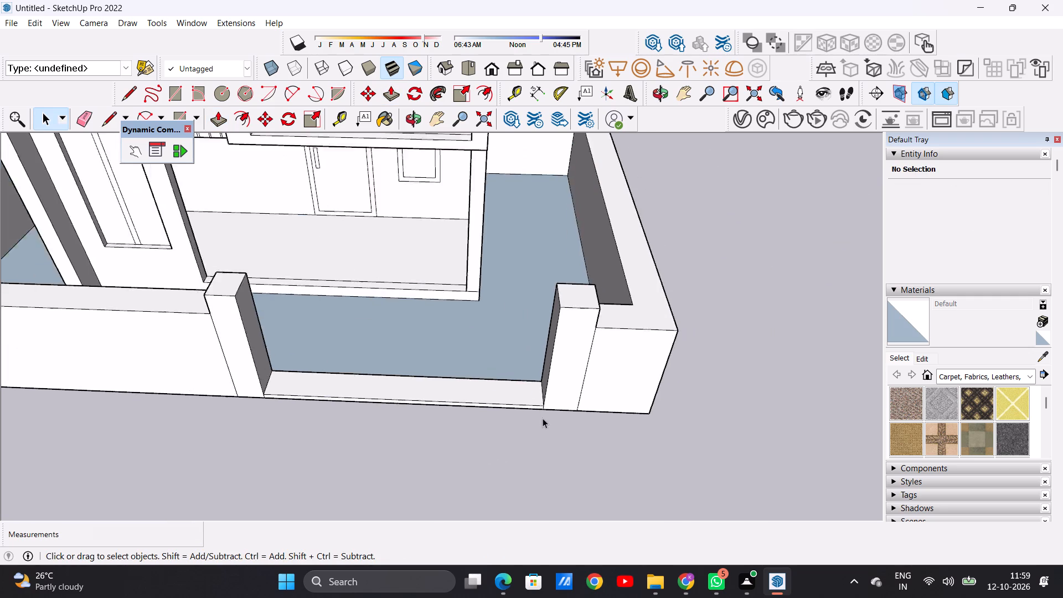
scroll(543, 418, "down", 2)
middle_click_drag(522, 415, 554, 339)
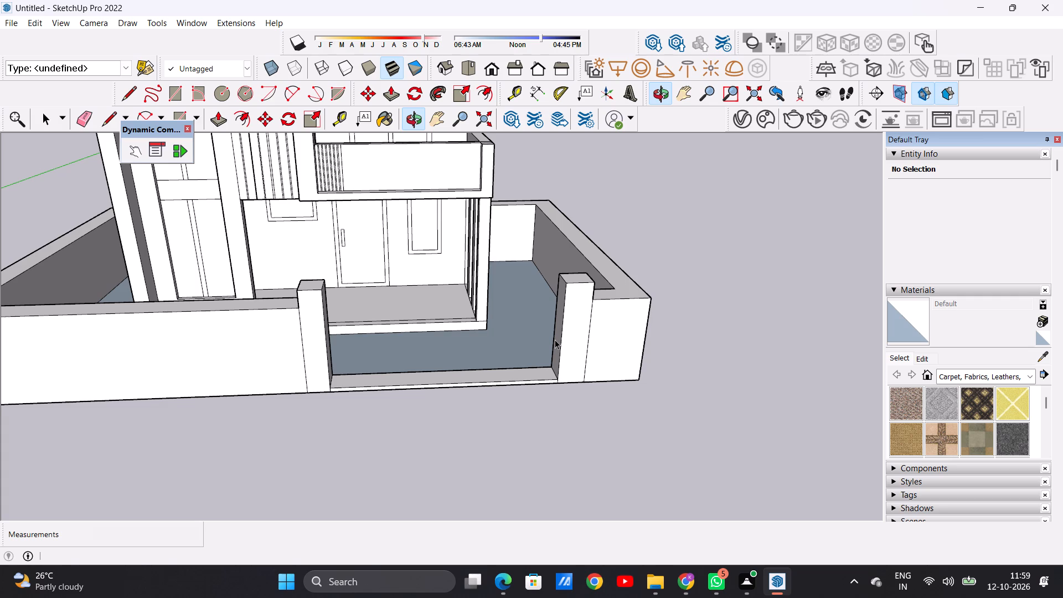
scroll(554, 345, "up", 1)
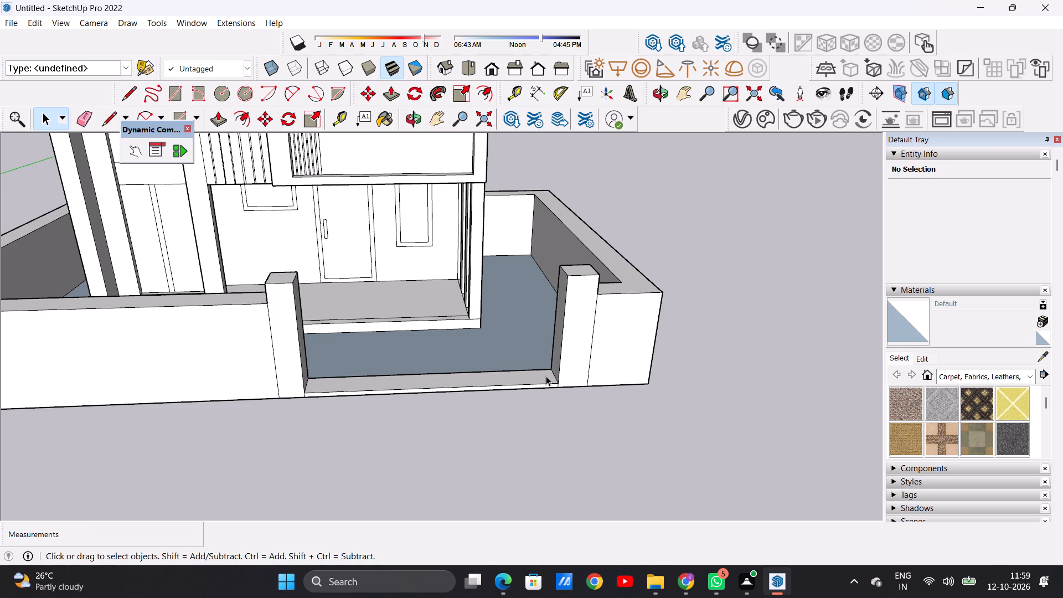
scroll(548, 404, "down", 4)
scroll(492, 376, "down", 5)
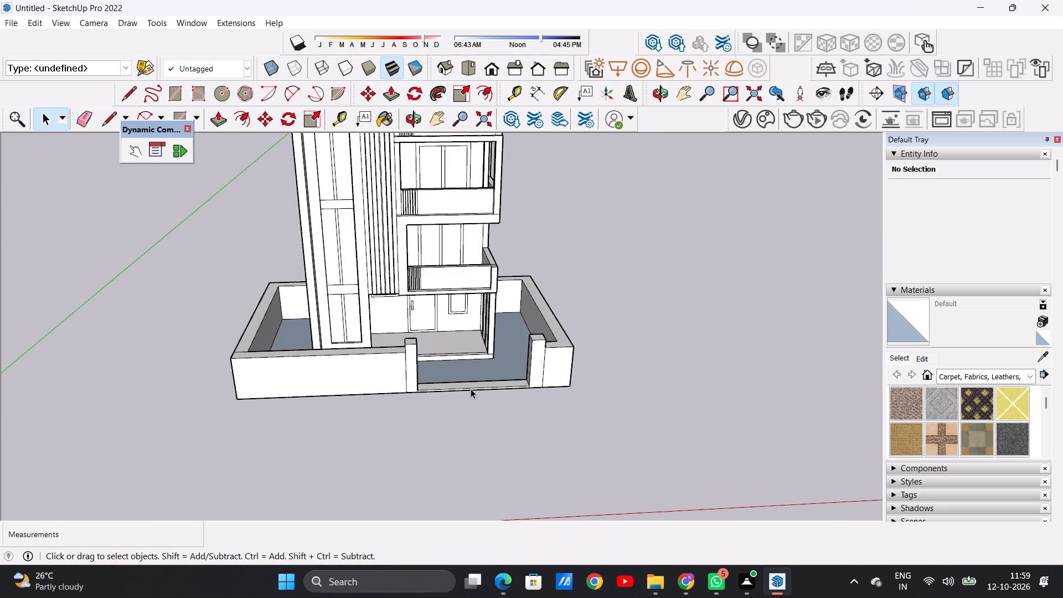
middle_click_drag(469, 389, 451, 319)
scroll(429, 348, "up", 3)
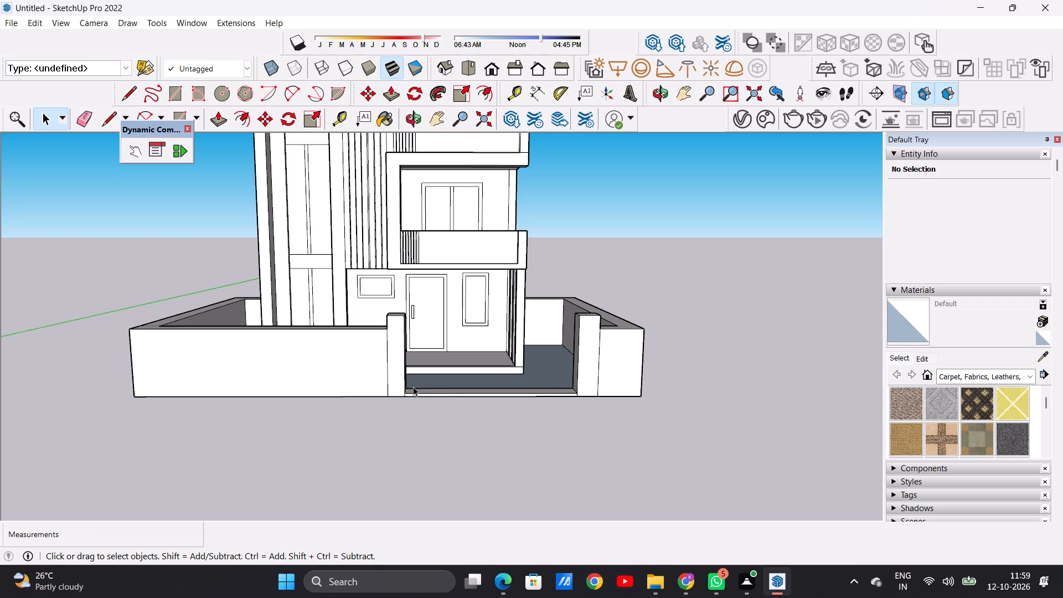
scroll(383, 400, "down", 5)
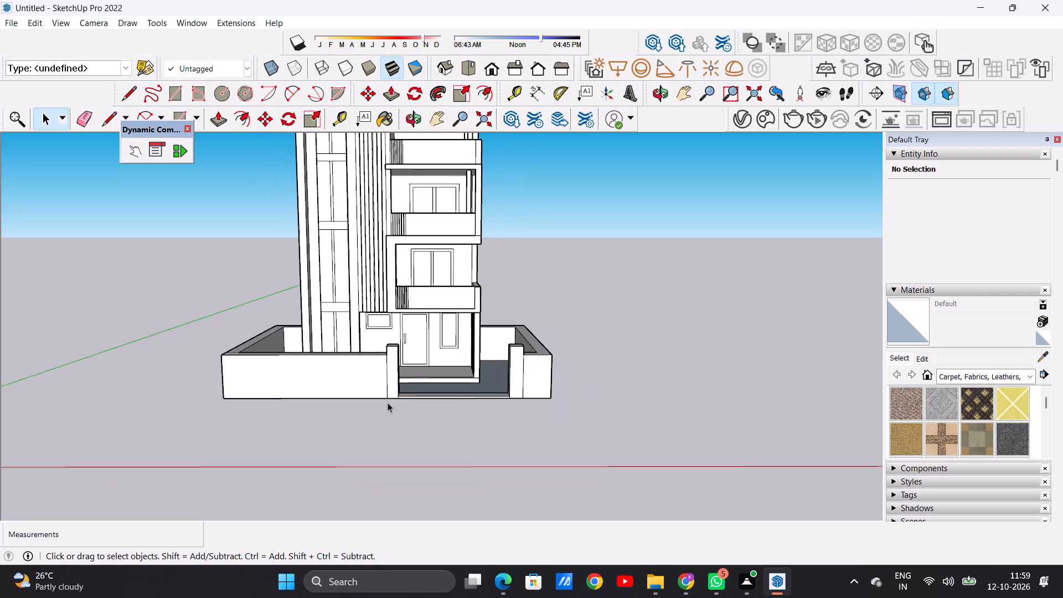
scroll(473, 360, "up", 8)
middle_click_drag(477, 386, 378, 365)
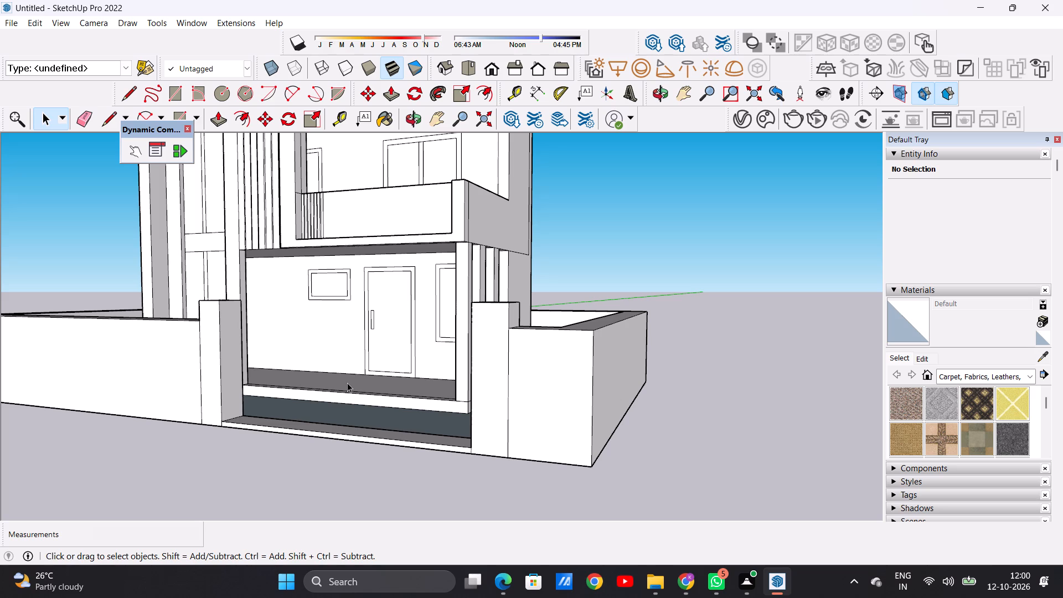
scroll(286, 281, "down", 6)
middle_click_drag(274, 266, 364, 383)
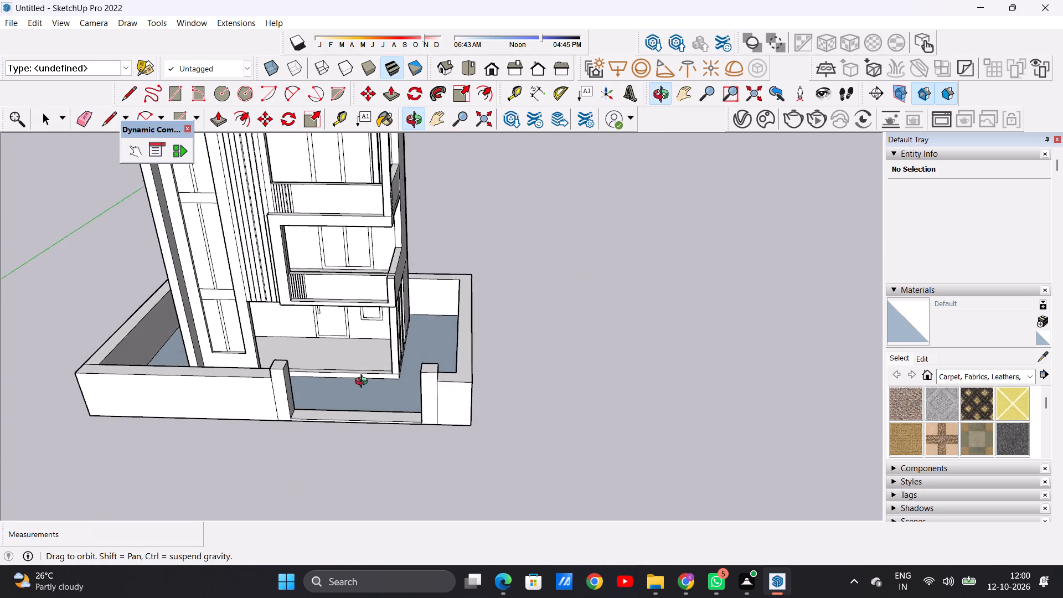
middle_click_drag(364, 383, 364, 389)
scroll(235, 323, "up", 6)
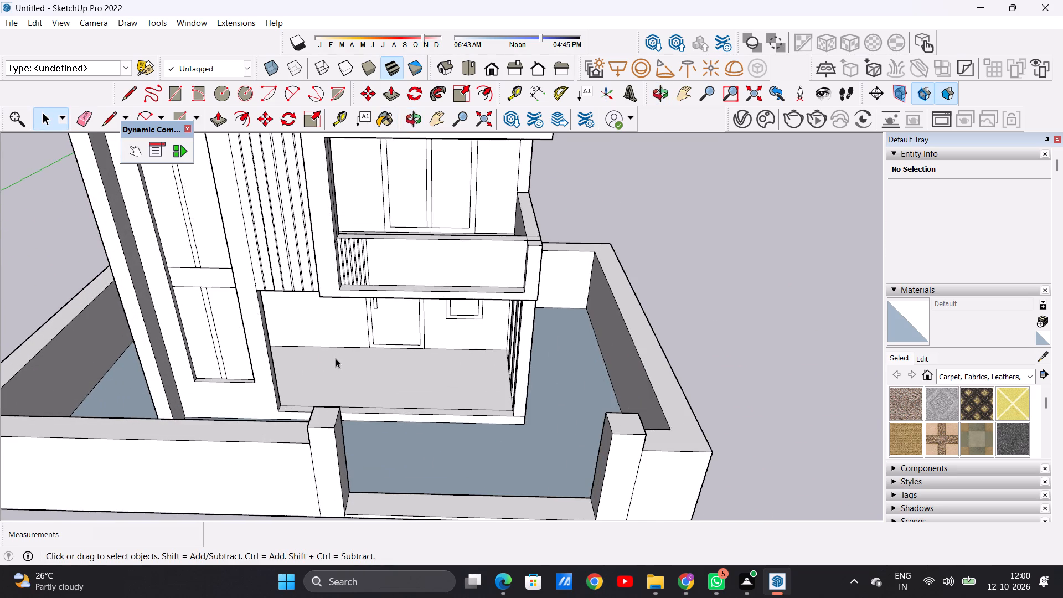
Draw a line about 8 7/16" long across the first-floor balcony's underside strip near its left end, outlining a column footprint.
middle_click_drag(333, 358, 239, 362)
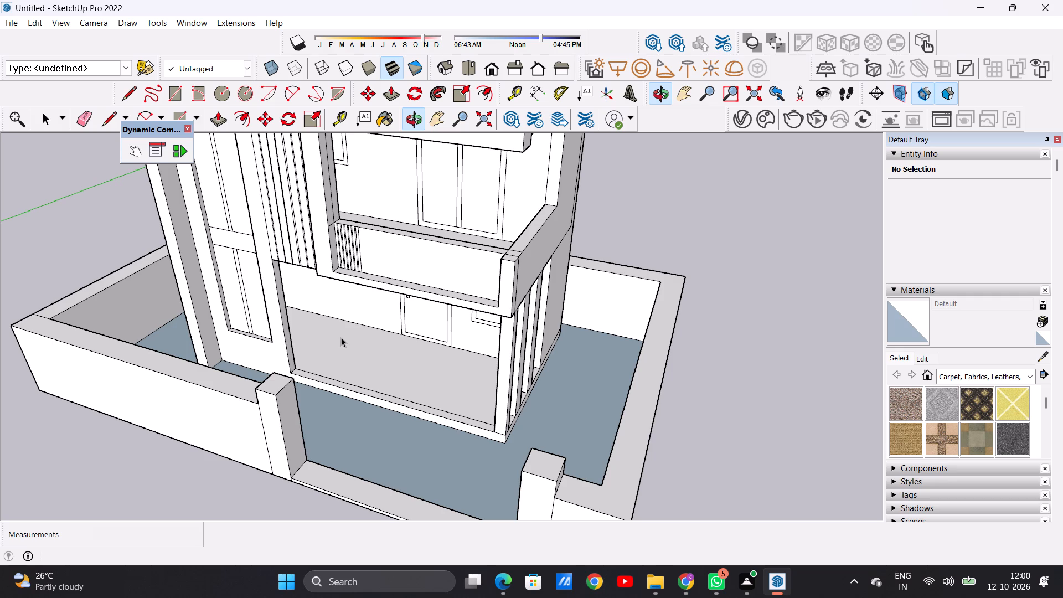
scroll(353, 350, "up", 3)
middle_click_drag(331, 382, 281, 363)
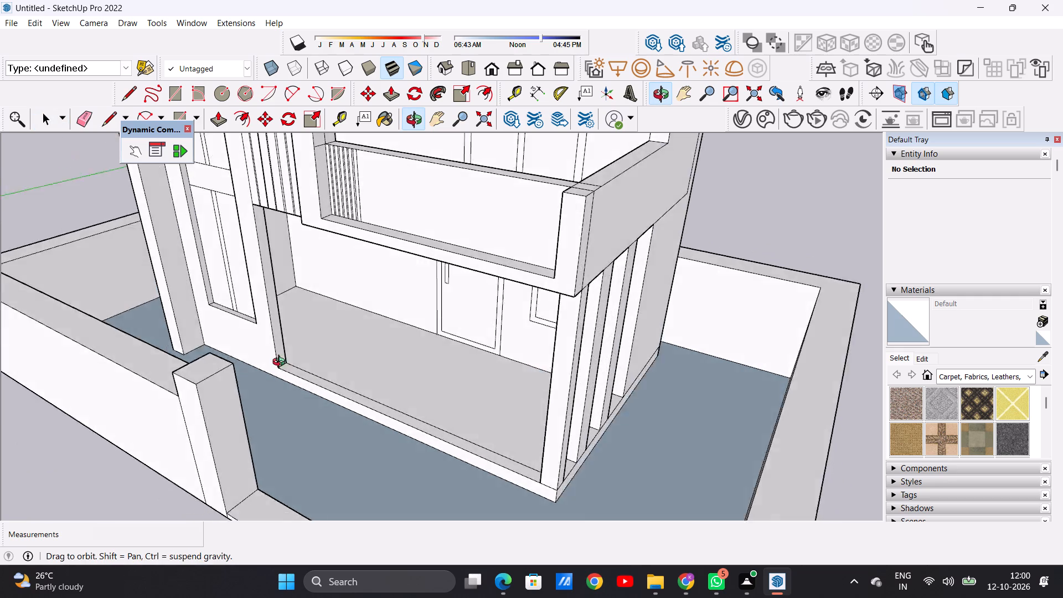
middle_click_drag(281, 363, 274, 201)
scroll(323, 217, "up", 6)
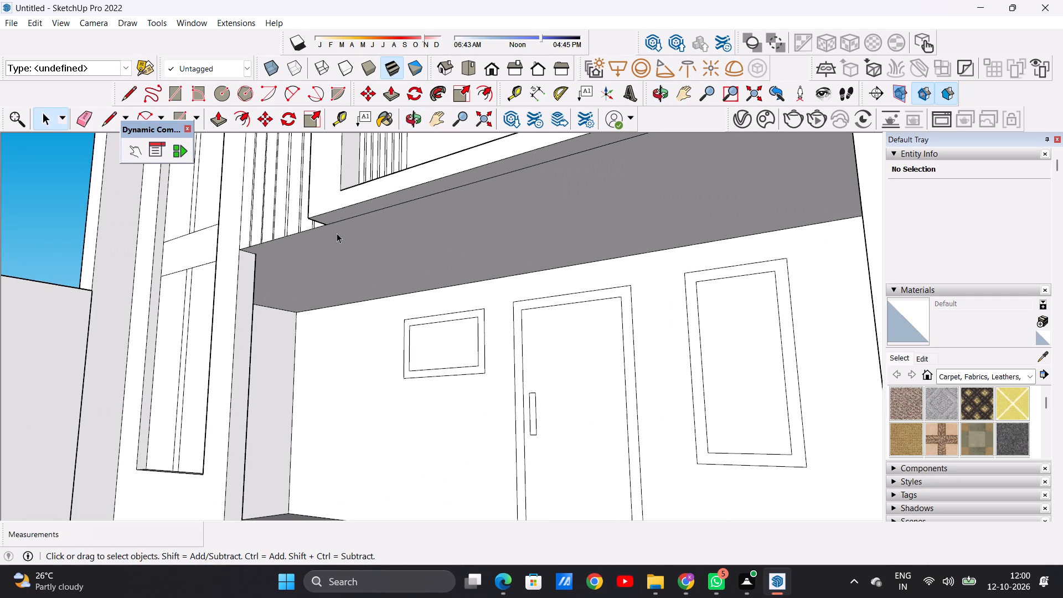
key("l")
scroll(339, 223, "up", 3)
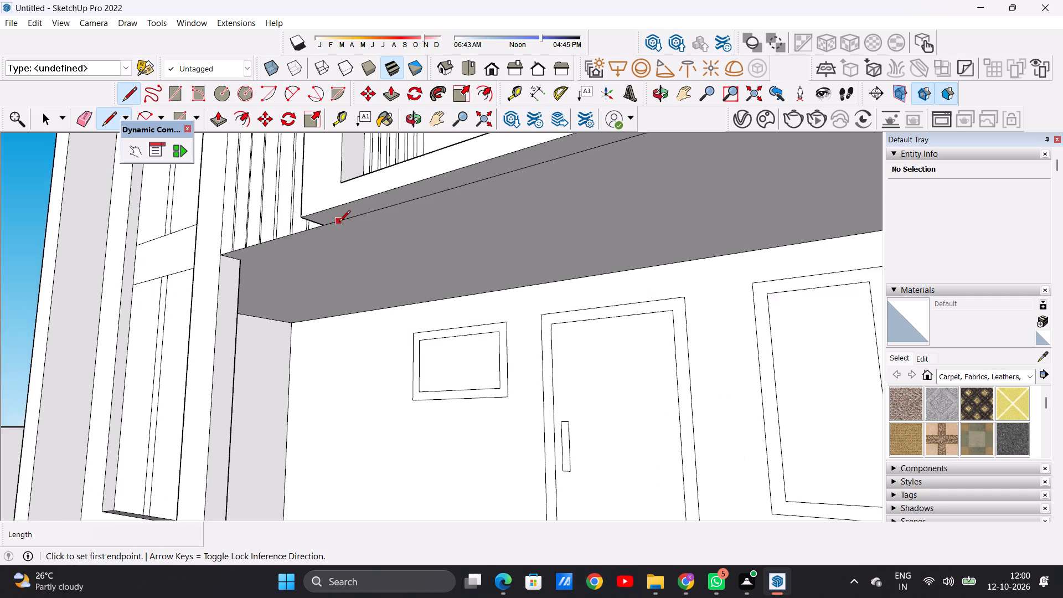
scroll(339, 223, "up", 3)
middle_click_drag(357, 223, 337, 199)
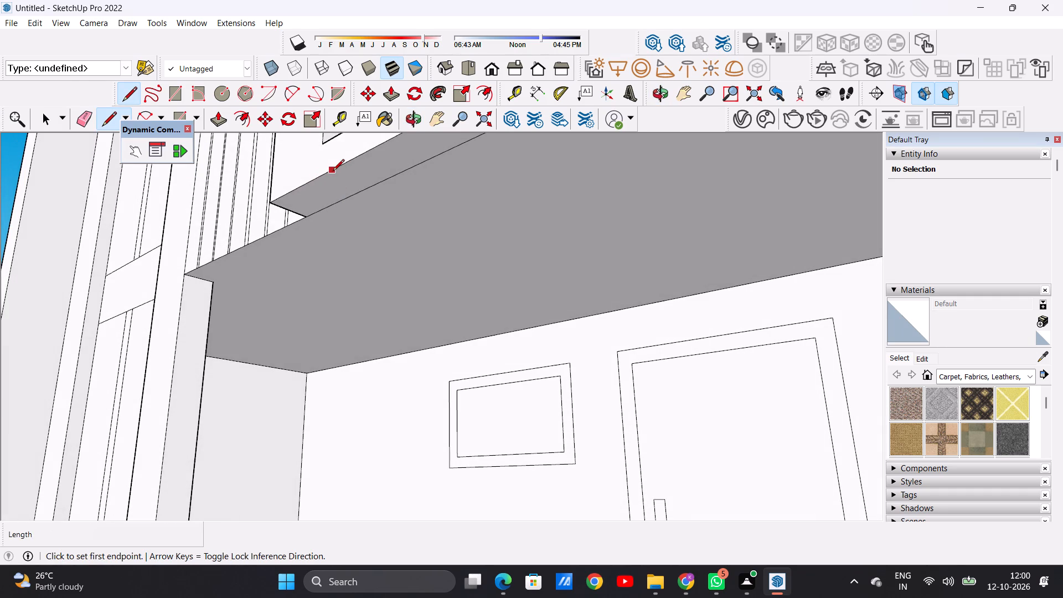
left_click(334, 169)
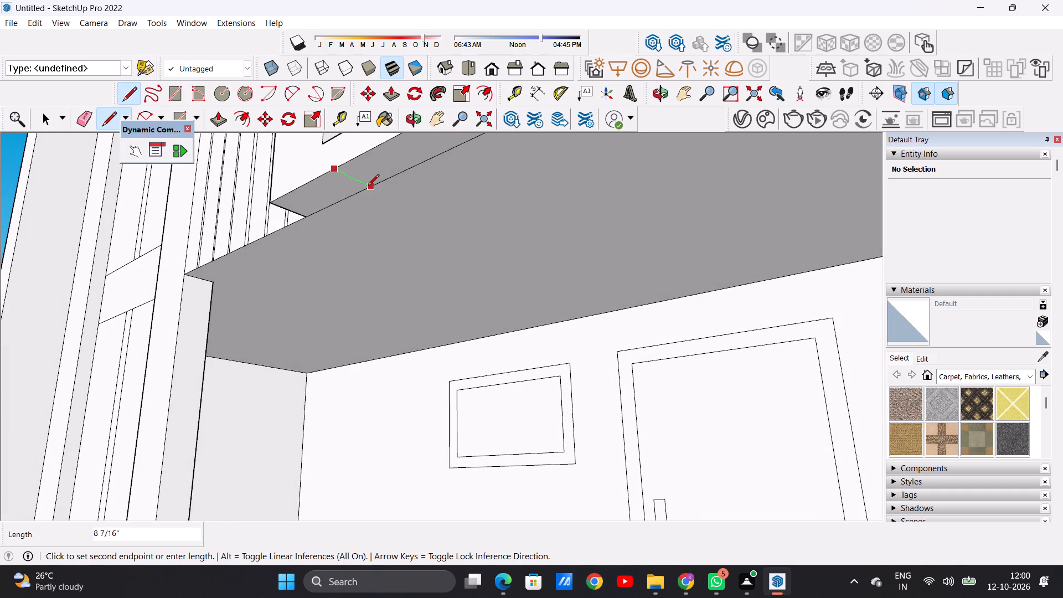
left_click(369, 188)
key("space")
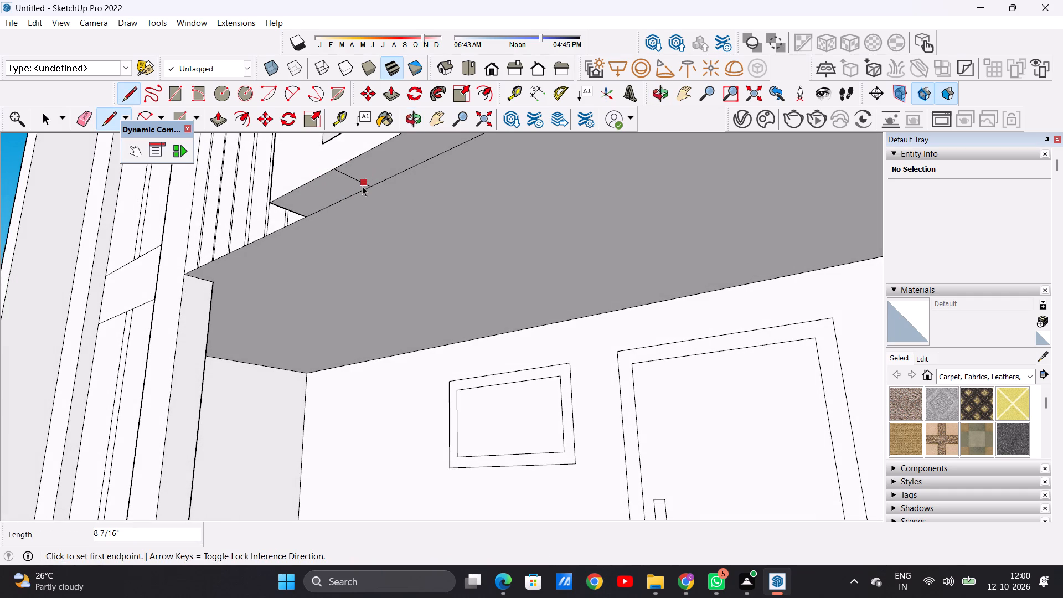
Push/Pull the small footprint under the balcony down 10' 9" to the ground as a porch column.
key("p")
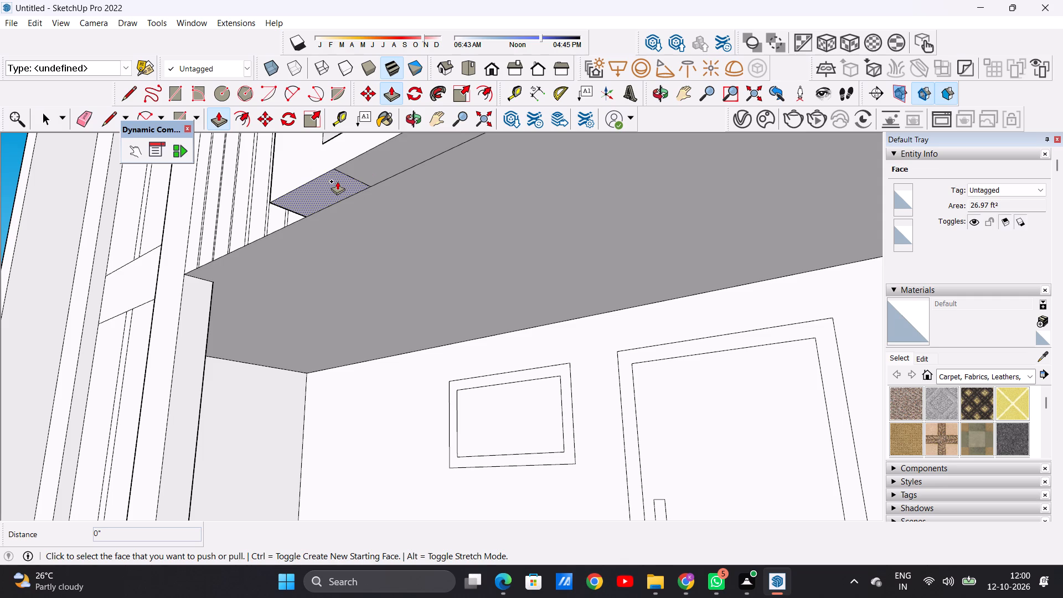
left_click(337, 181)
scroll(339, 323, "down", 14)
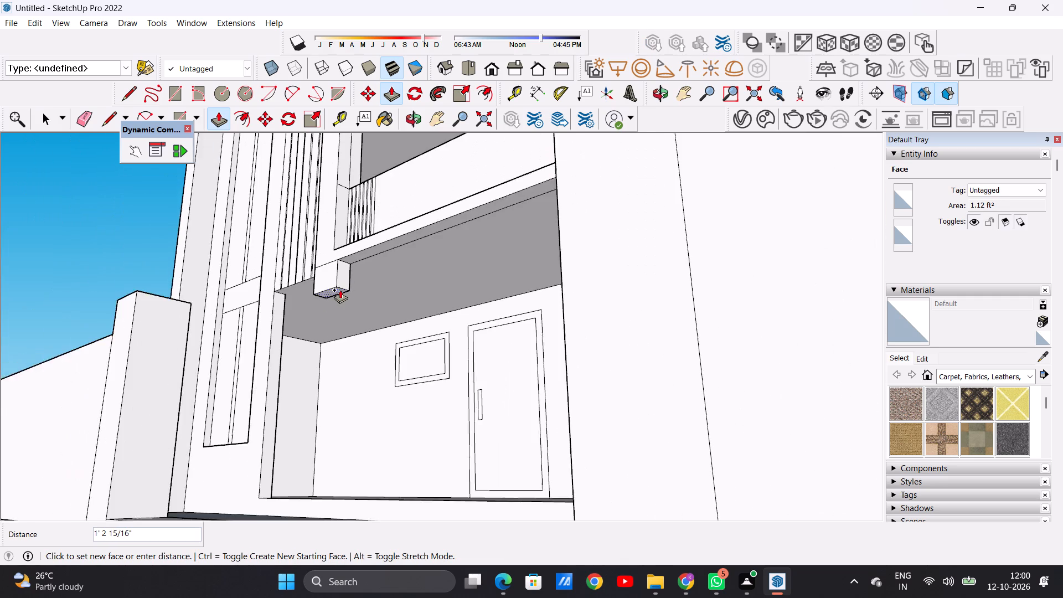
middle_click_drag(339, 423, 384, 500)
scroll(368, 476, "up", 7)
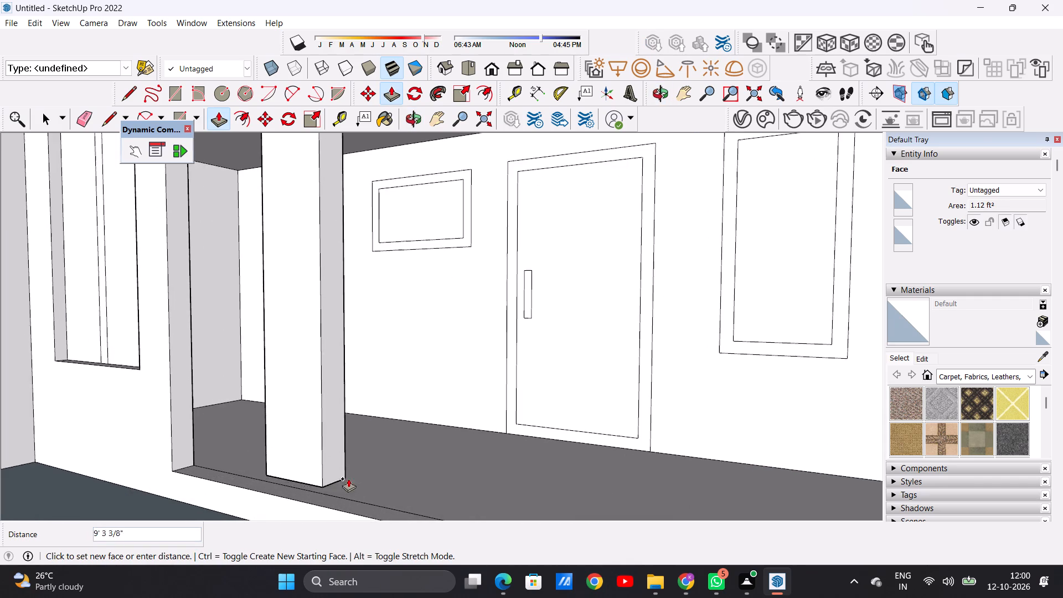
scroll(358, 460, "down", 12)
scroll(348, 472, "up", 20)
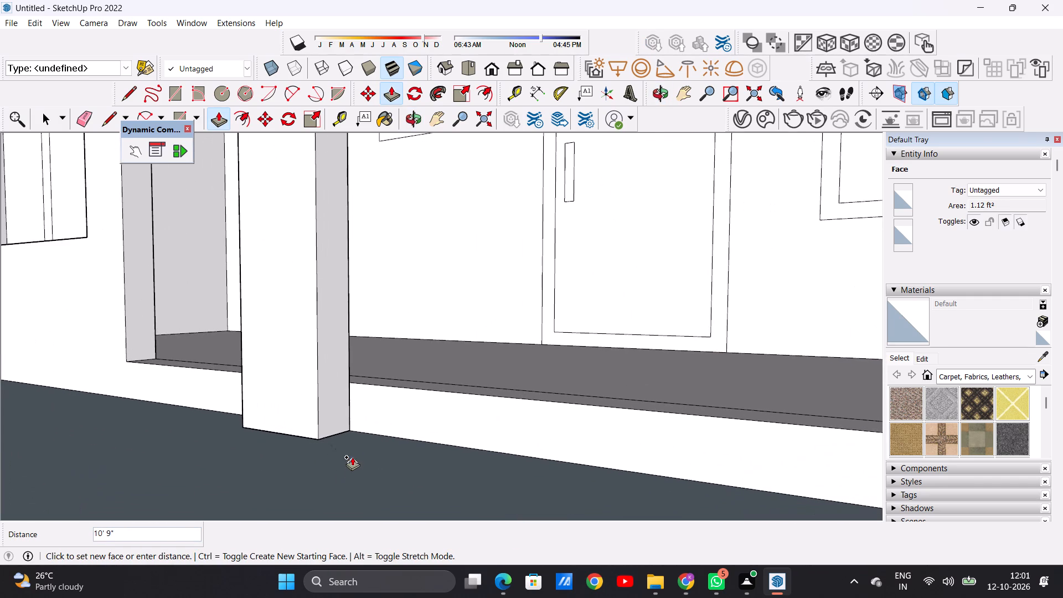
left_click(352, 431)
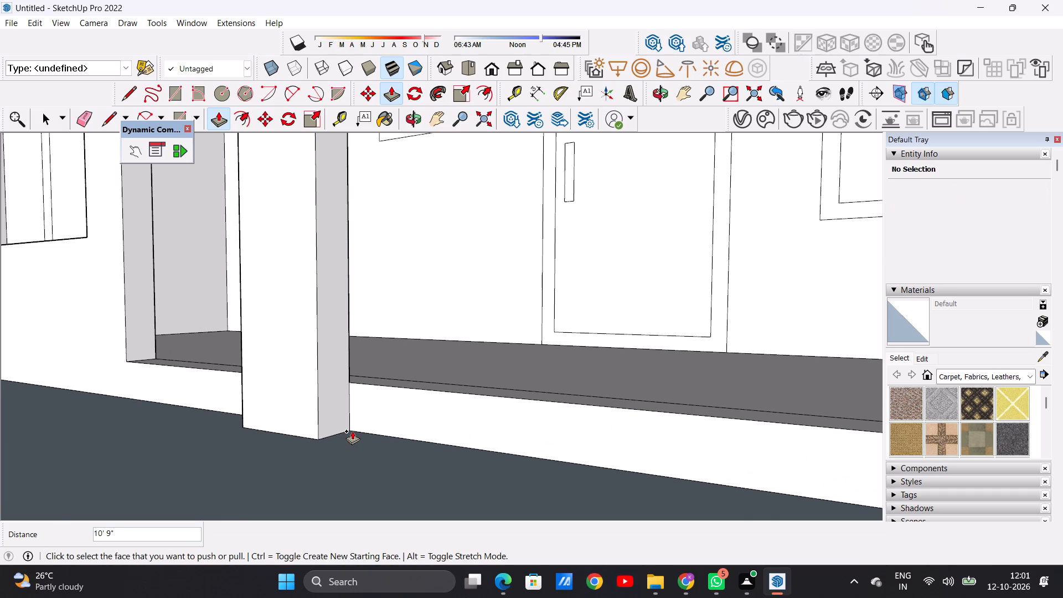
key("space")
Examine the new porch column against the balcony, front door and gate opening from several angles.
scroll(339, 478, "down", 20)
scroll(339, 478, "down", 1)
middle_click_drag(290, 423, 455, 512)
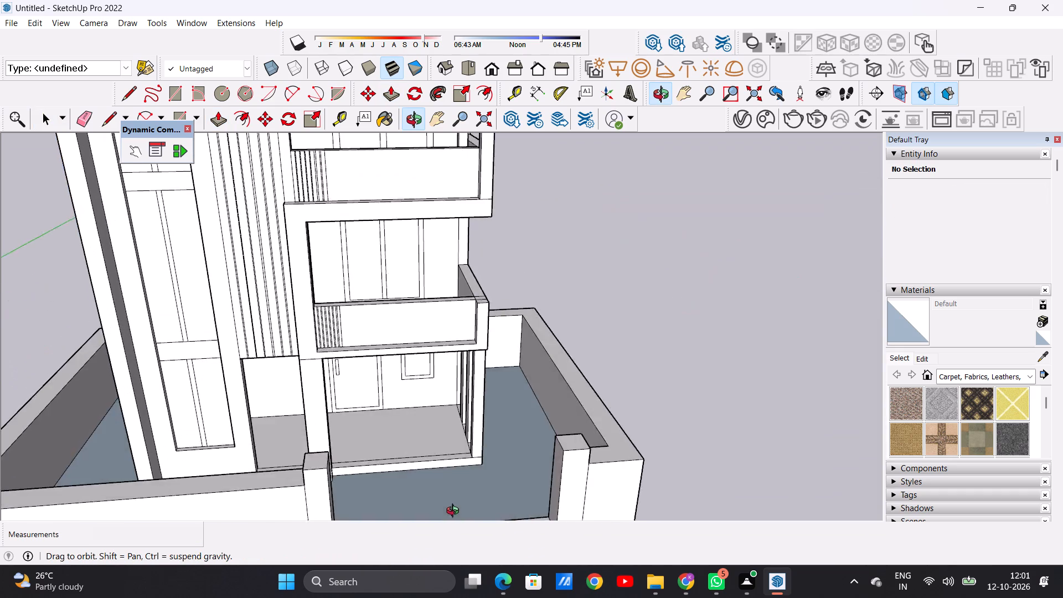
middle_click_drag(455, 512, 404, 459)
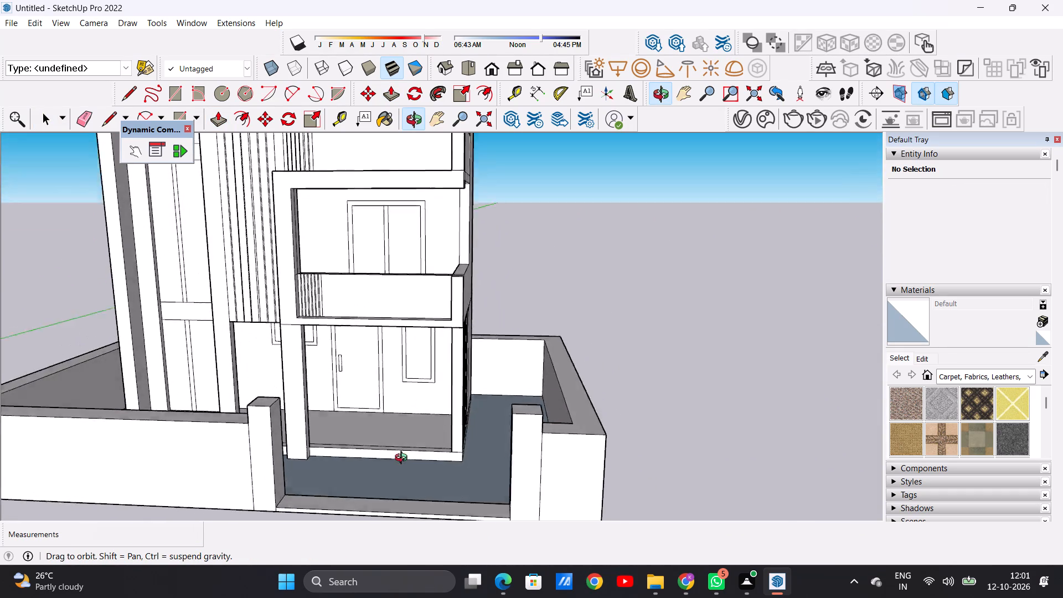
middle_click_drag(404, 459, 346, 484)
scroll(303, 393, "up", 6)
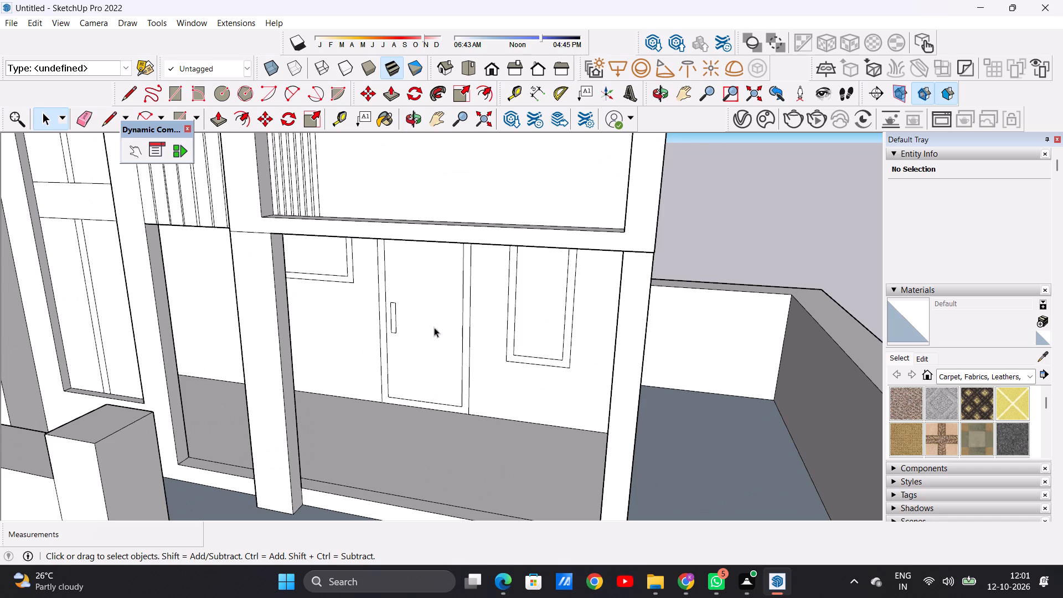
scroll(457, 310, "up", 1)
left_click(457, 310)
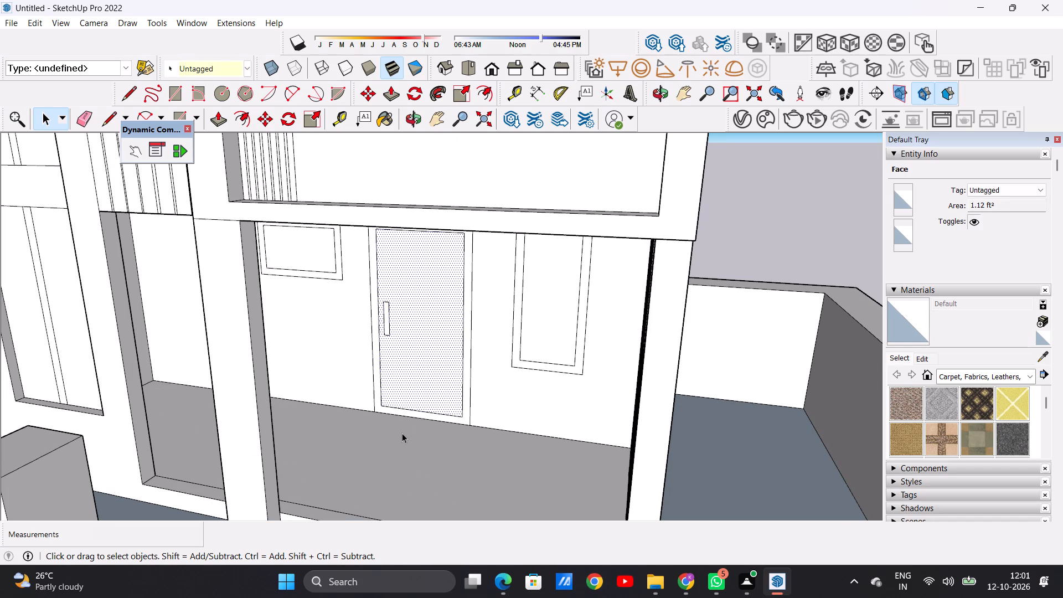
scroll(350, 377, "down", 10)
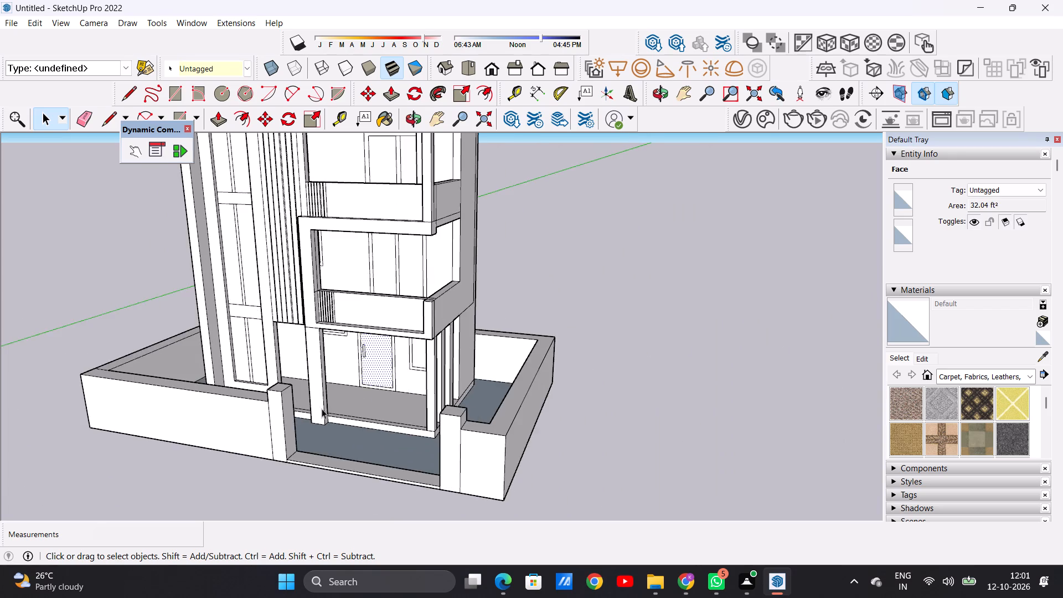
middle_click_drag(333, 409, 440, 410)
left_click(592, 299)
scroll(264, 460, "up", 4)
middle_click_drag(504, 419, 388, 390)
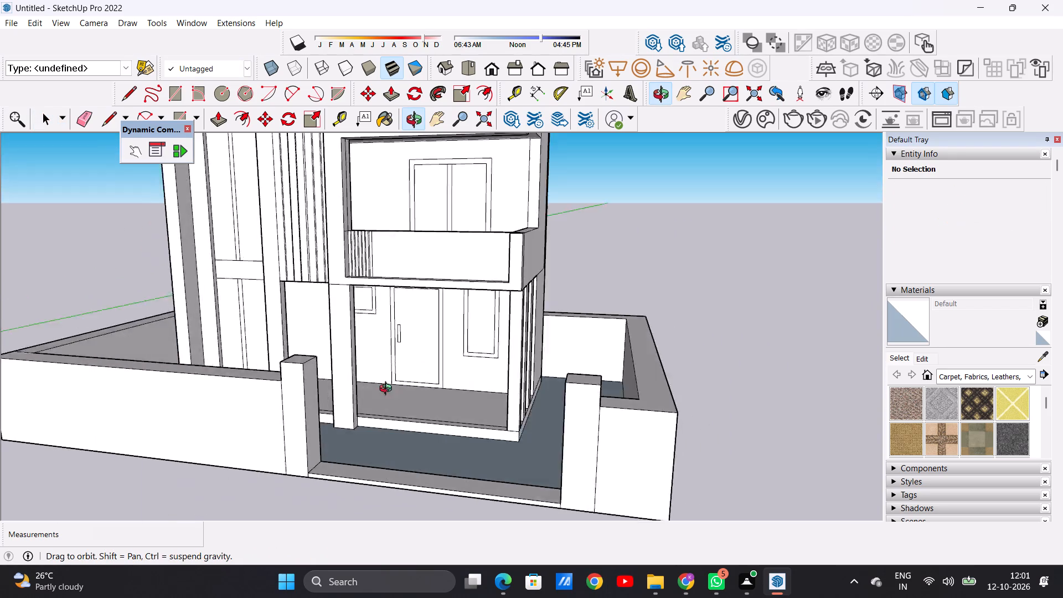
middle_click_drag(388, 390, 315, 400)
scroll(358, 353, "up", 4)
scroll(358, 353, "down", 1)
scroll(358, 353, "up", 1)
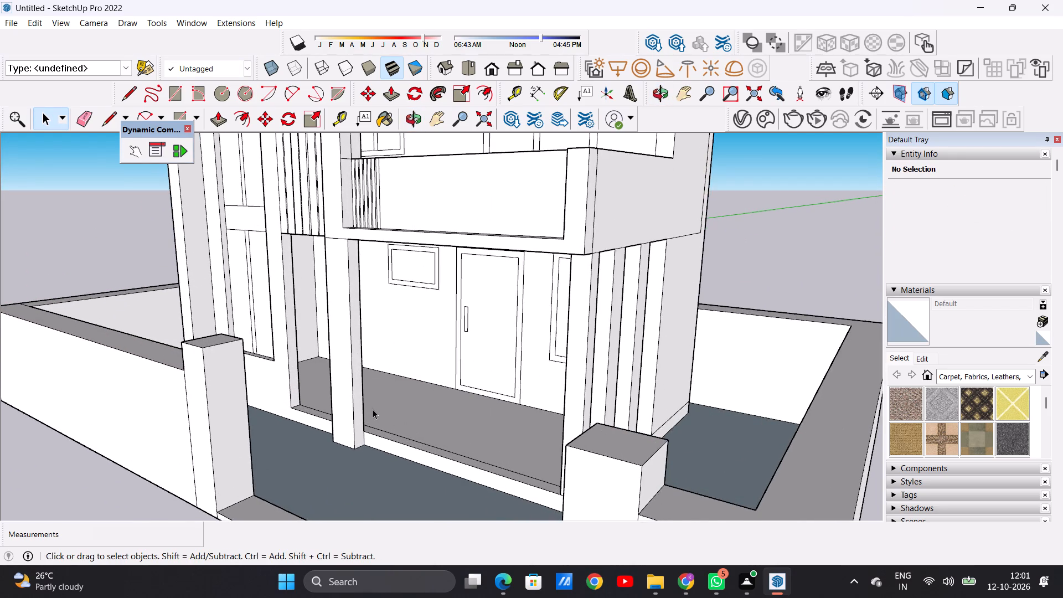
scroll(373, 409, "up", 2)
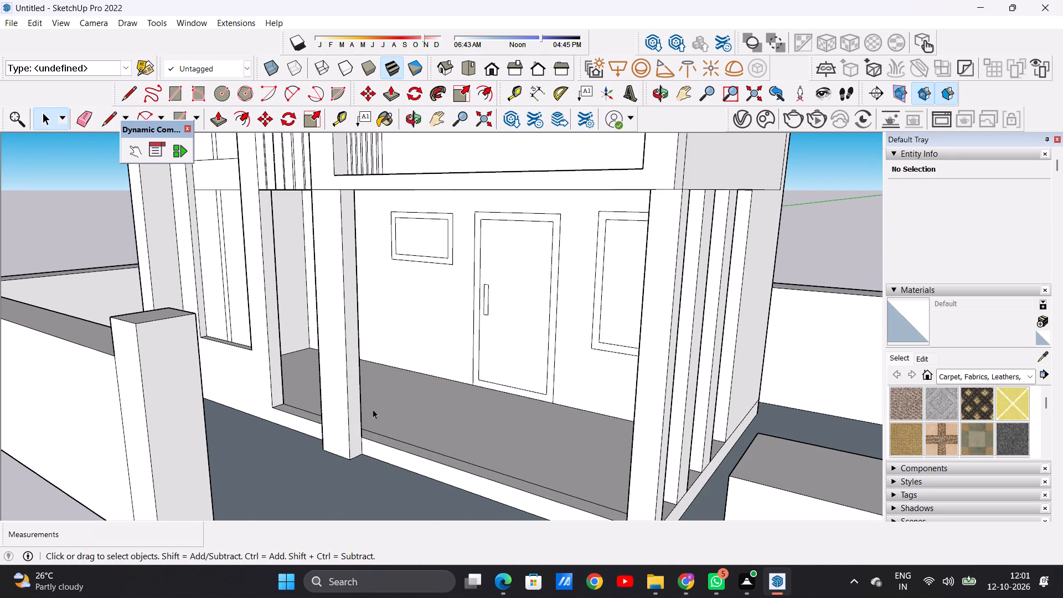
Undo the porch column's extrusion and the footprint line drawn on the first-floor balcony's underside strip.
scroll(384, 395, "down", 5)
middle_click_drag(369, 406, 363, 283)
scroll(368, 405, "up", 1)
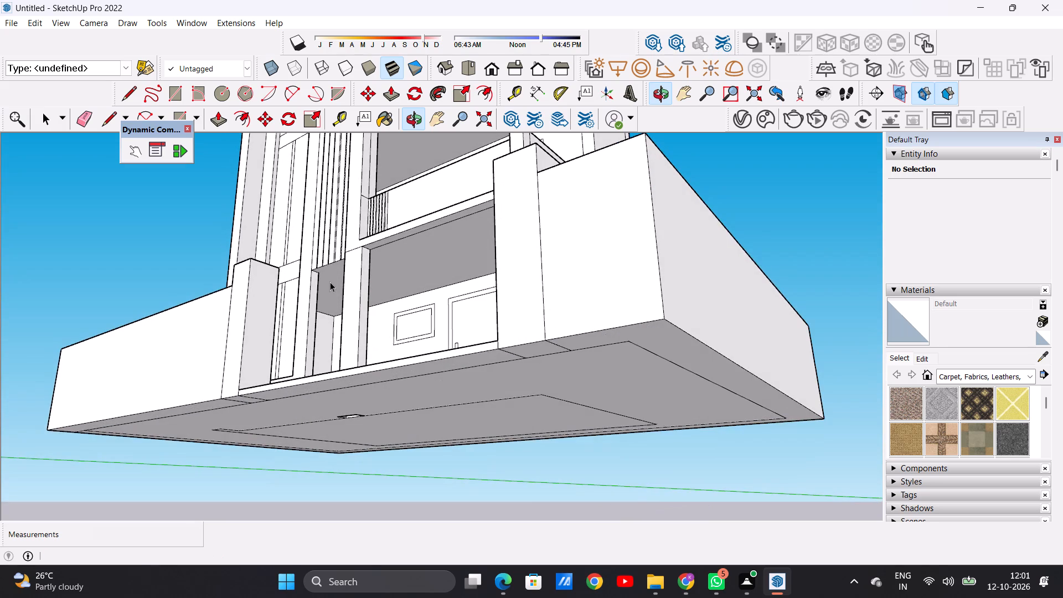
scroll(336, 272, "up", 2)
key("ctrl+z")
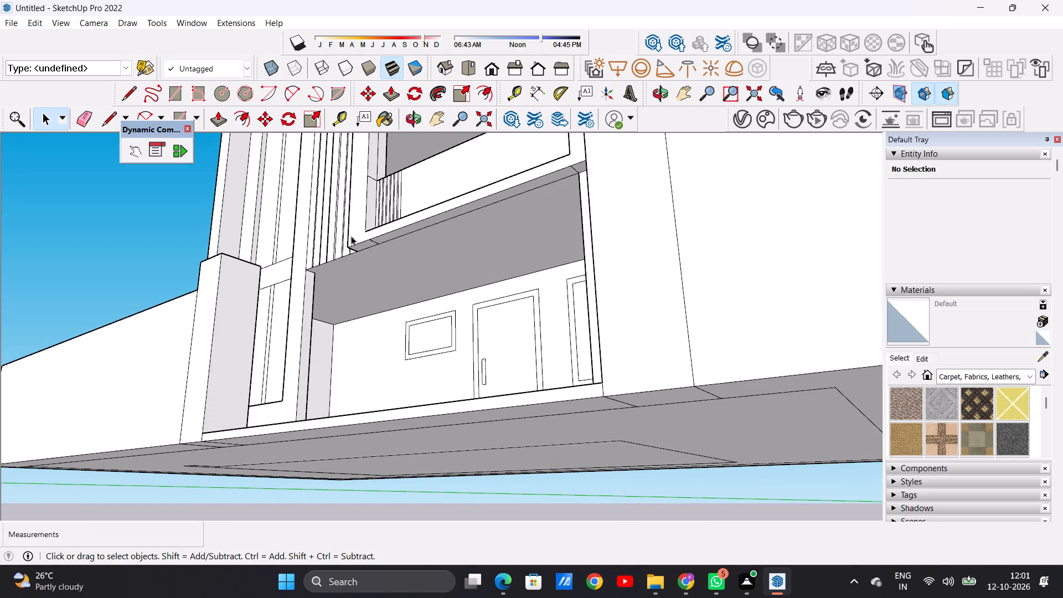
scroll(376, 246, "up", 5)
key("ctrl+z")
Draw a small four-sided column footprint on the porch ceiling, just behind the left end of the balcony's underside strip.
middle_click_drag(352, 278, 360, 267)
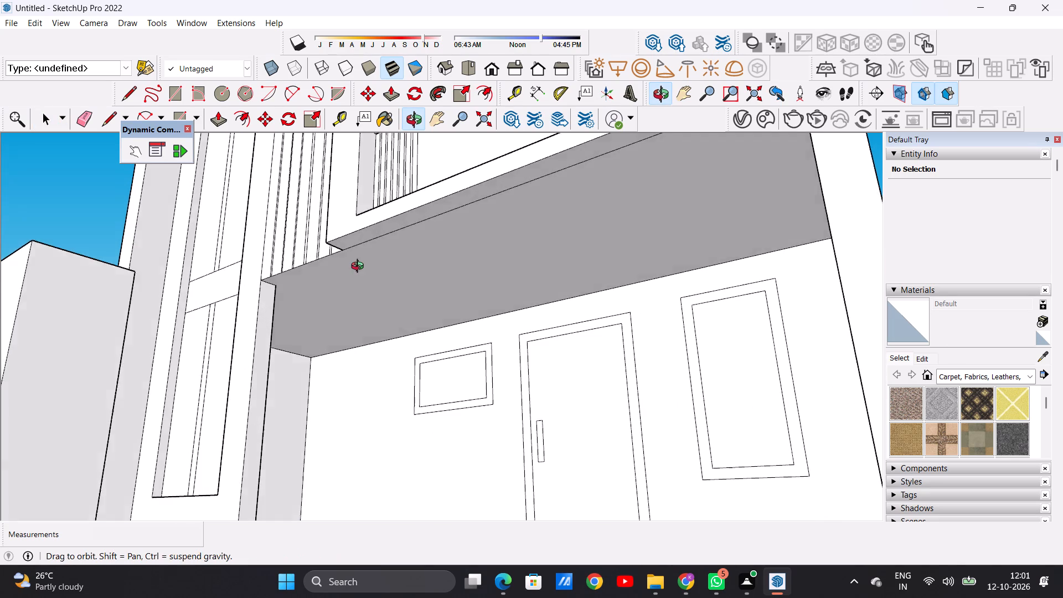
middle_click_drag(360, 267, 431, 227)
scroll(420, 220, "up", 2)
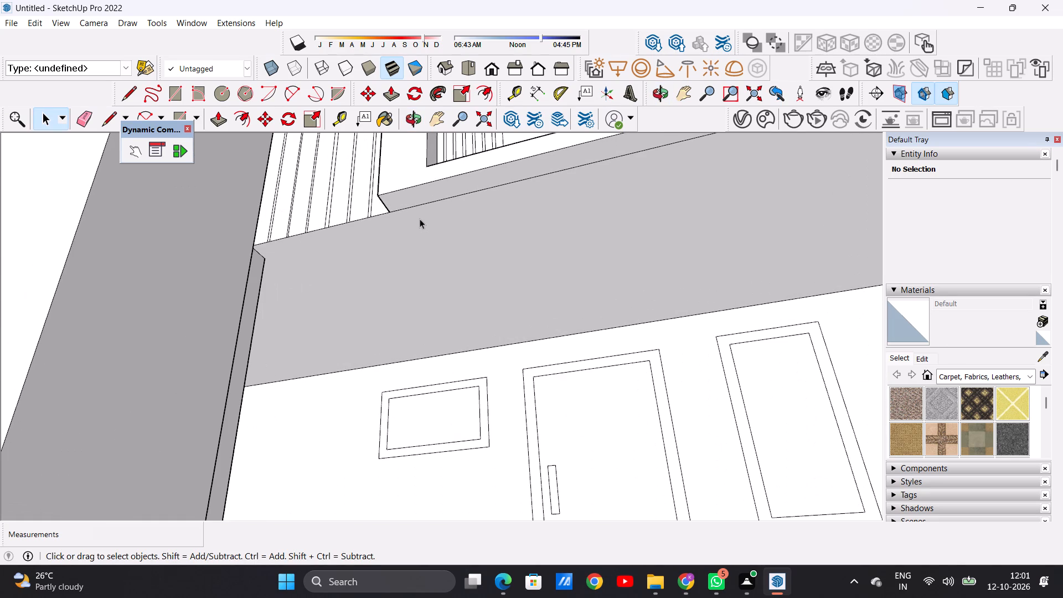
key("l")
scroll(431, 198, "up", 4)
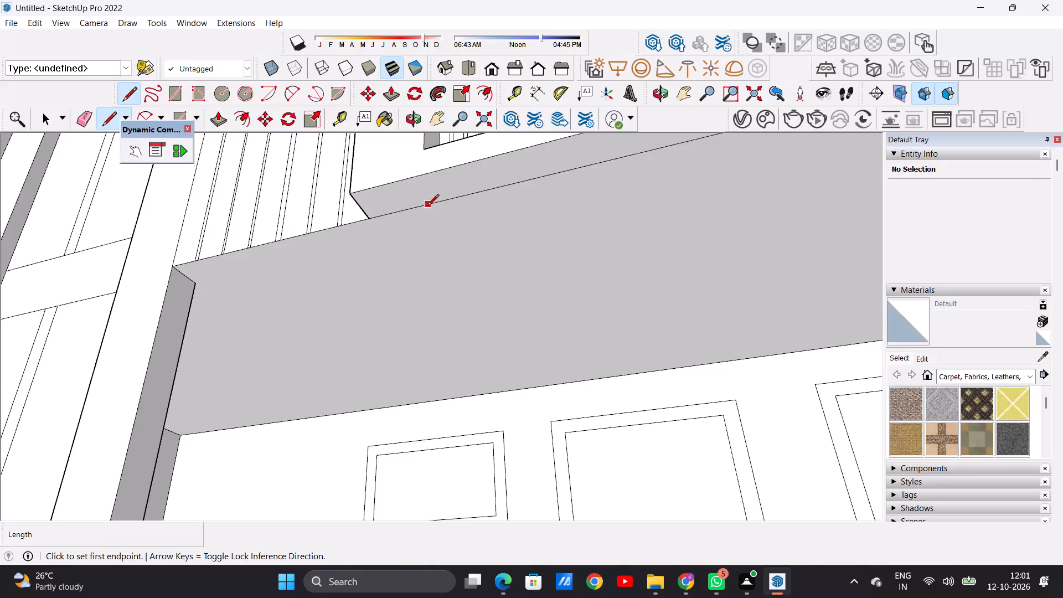
left_click(370, 220)
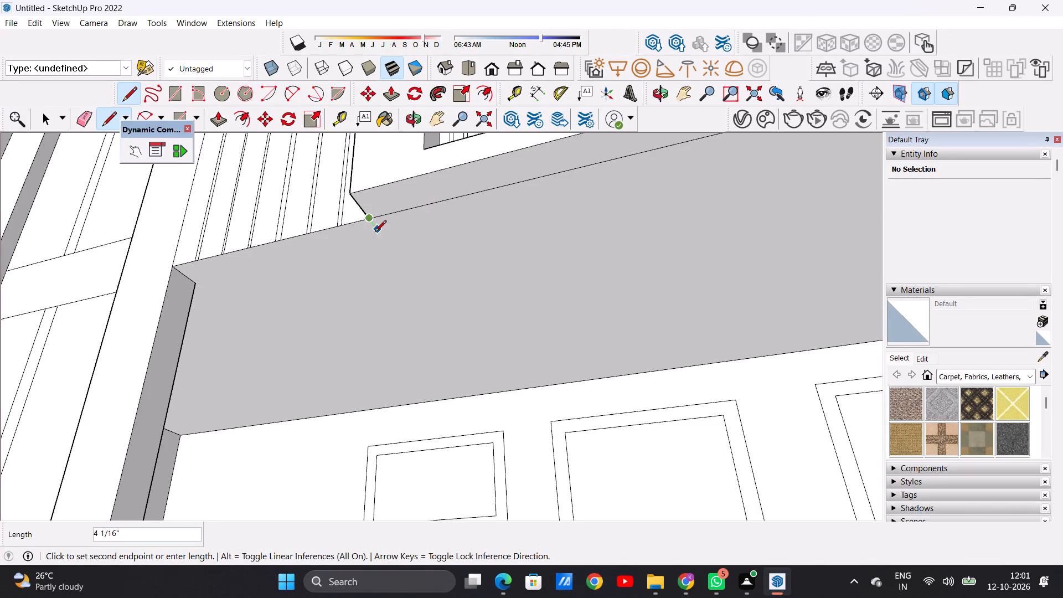
left_click(391, 252)
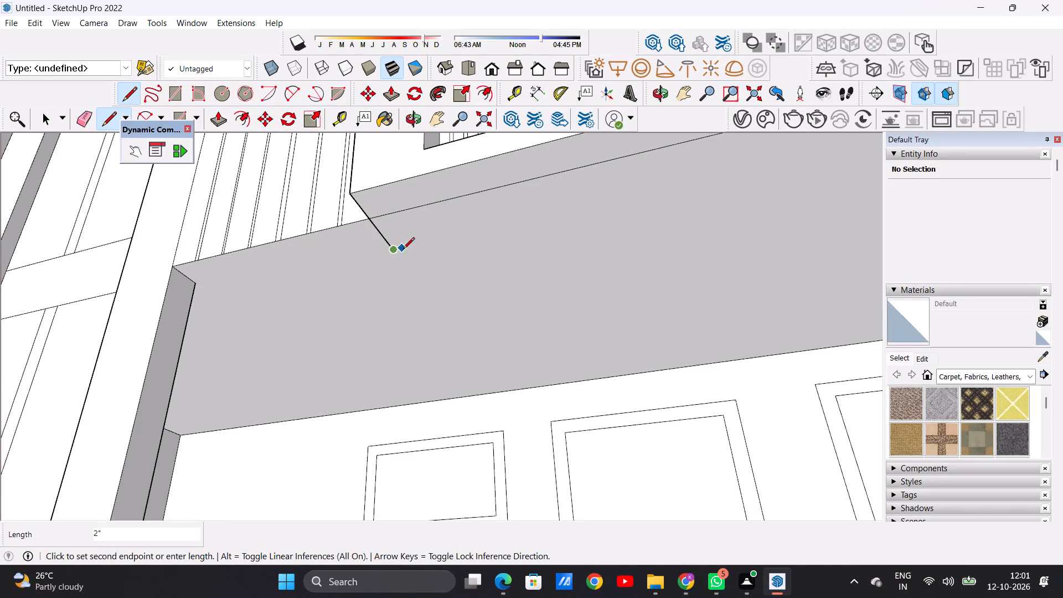
left_click(438, 237)
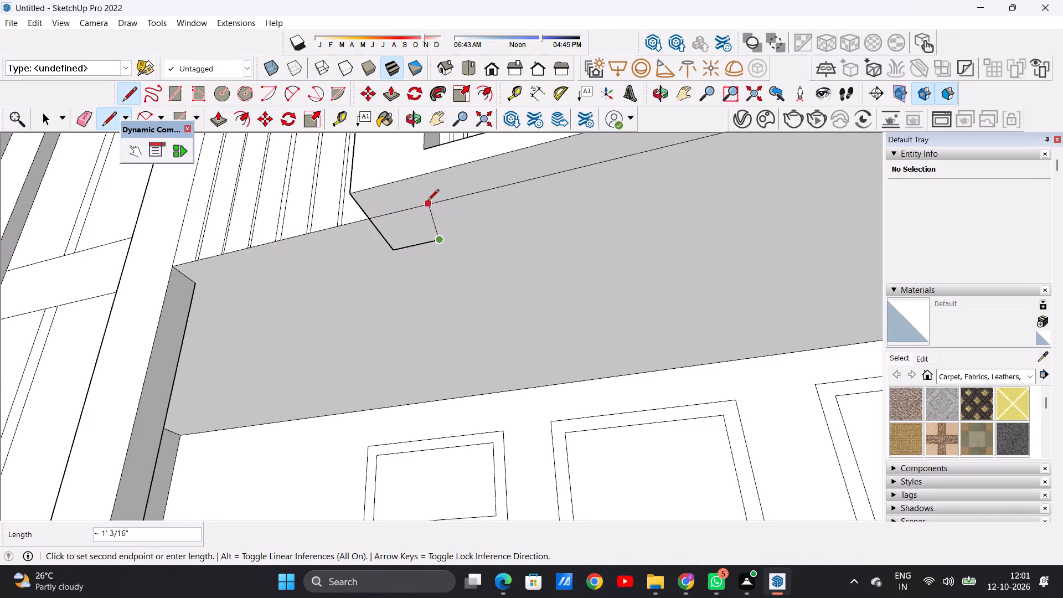
left_click(416, 209)
key("space")
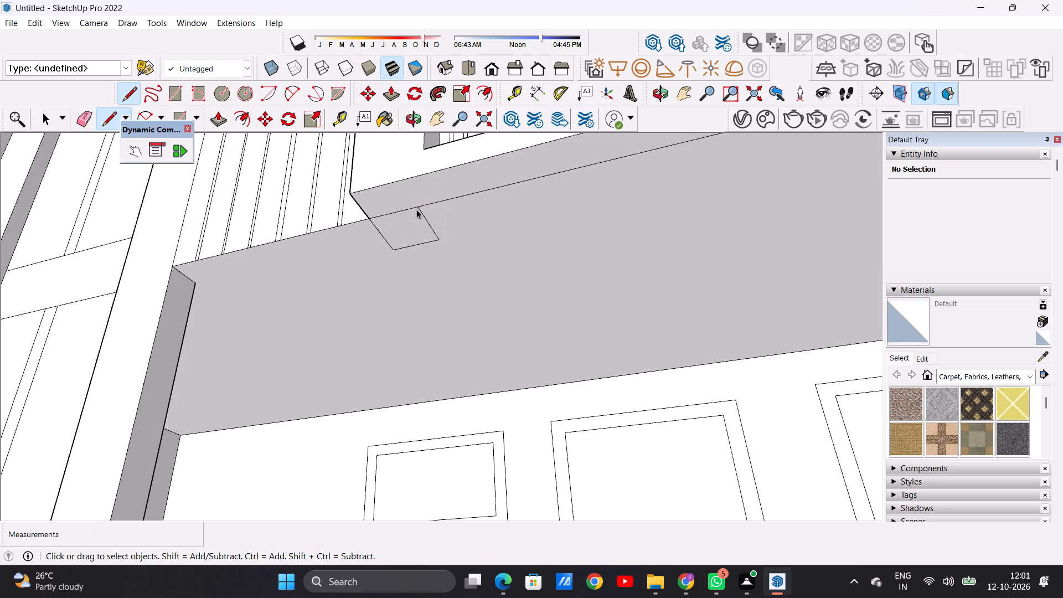
Push/Pull the new footprint down from the porch ceiling to the front edge of the porch floor as a column.
key("p")
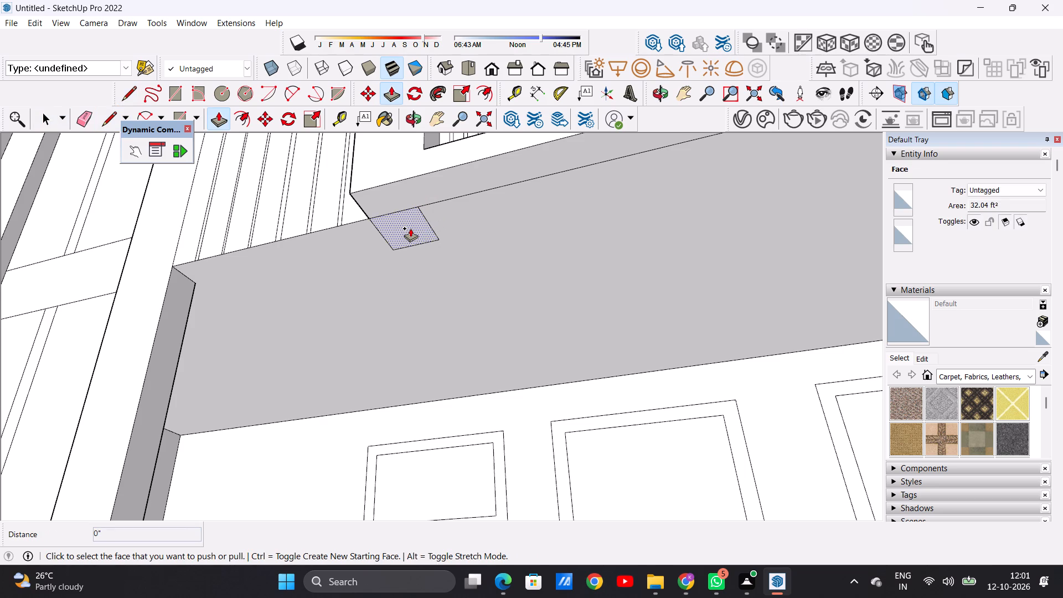
left_click_drag(410, 228, 413, 220)
left_click(399, 228)
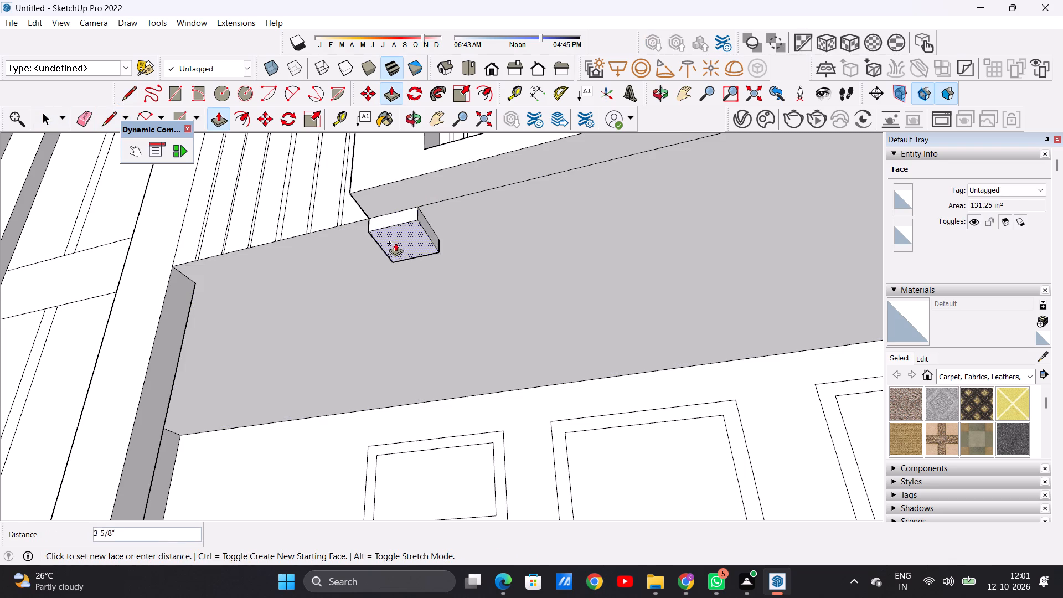
scroll(403, 303, "down", 15)
middle_click_drag(418, 323, 413, 436)
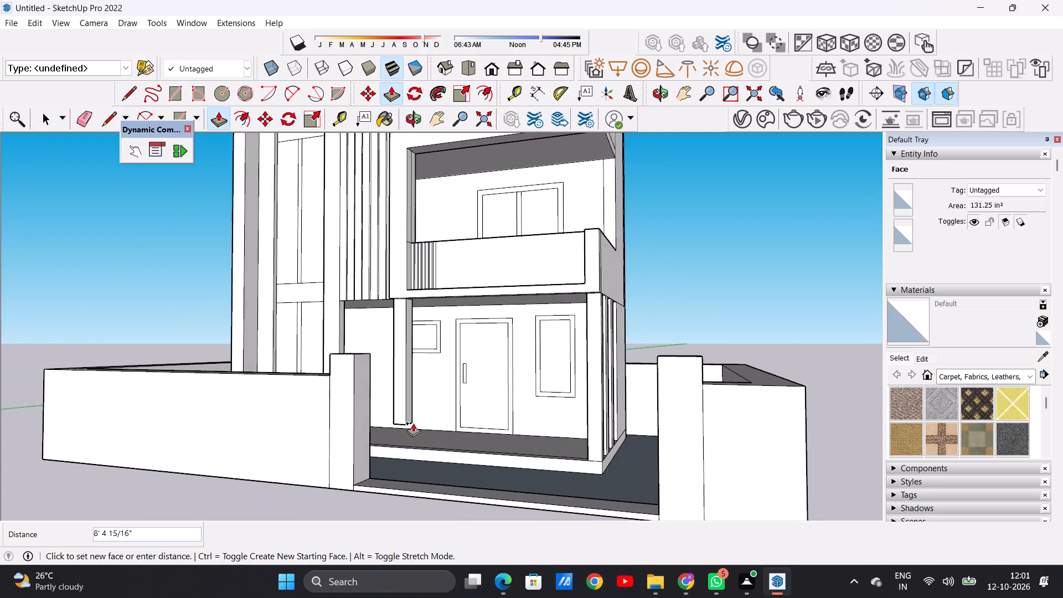
scroll(414, 421, "up", 12)
scroll(414, 419, "down", 12)
middle_click_drag(393, 409, 404, 478)
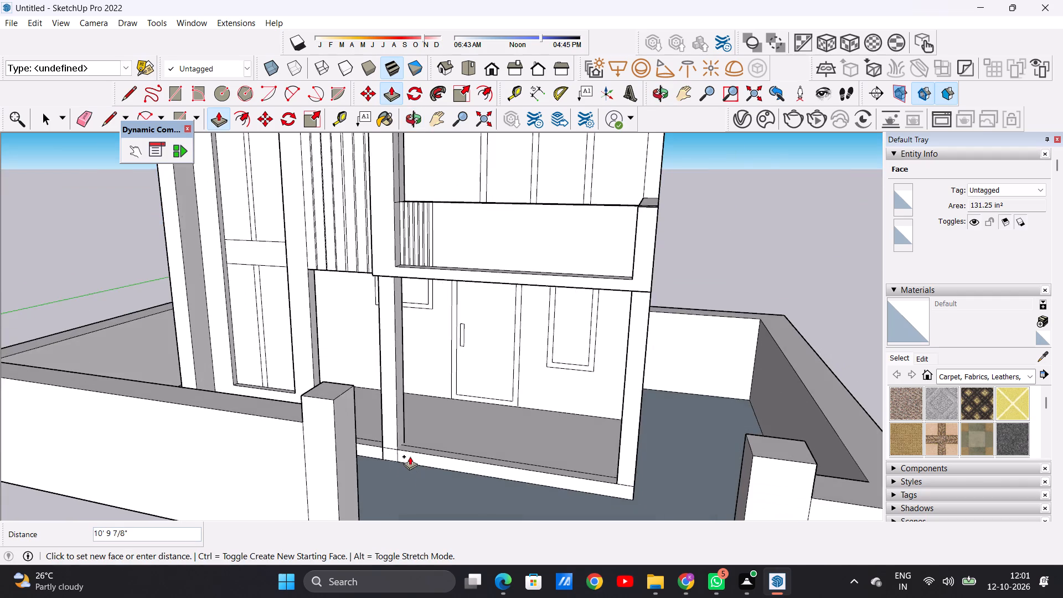
scroll(410, 456, "up", 13)
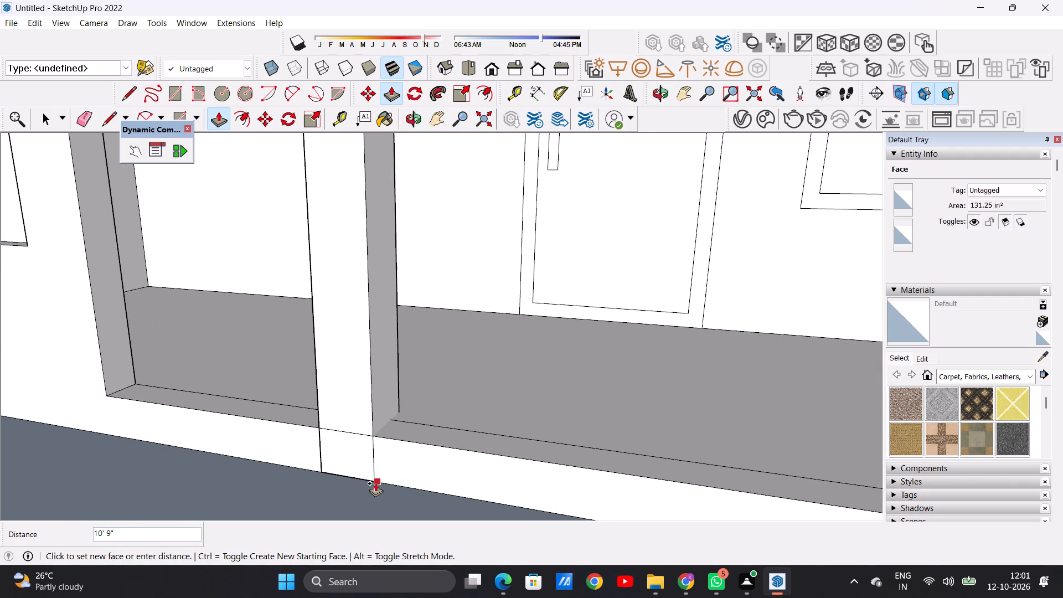
left_click(373, 436)
key("space")
Examine the rebuilt porch column, the side posts under the balcony and the whole building from several angles.
scroll(393, 516, "down", 3)
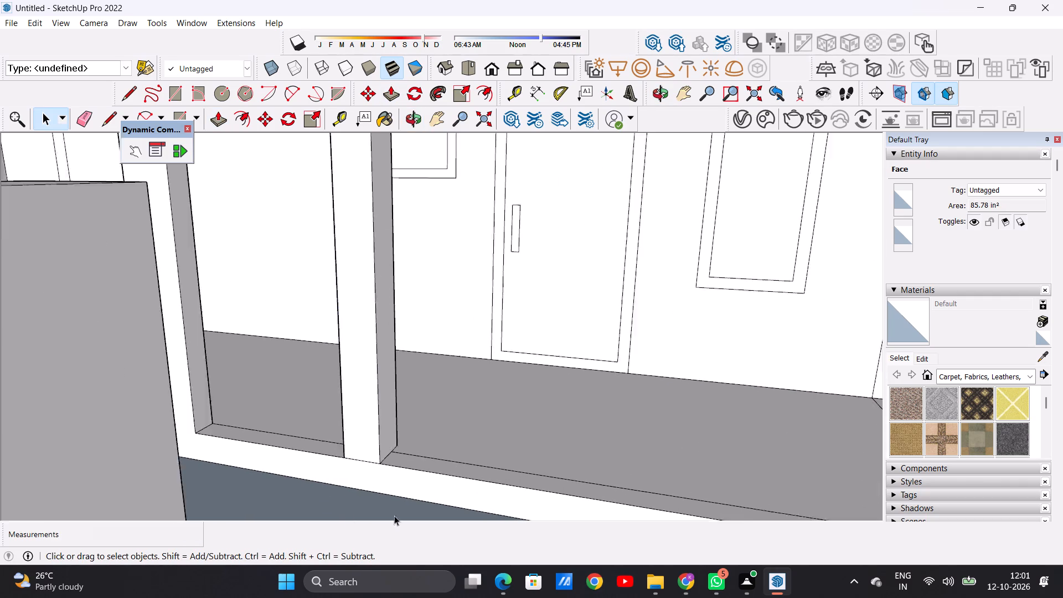
scroll(394, 515, "down", 20)
scroll(394, 515, "down", 1)
middle_click_drag(368, 428, 448, 372)
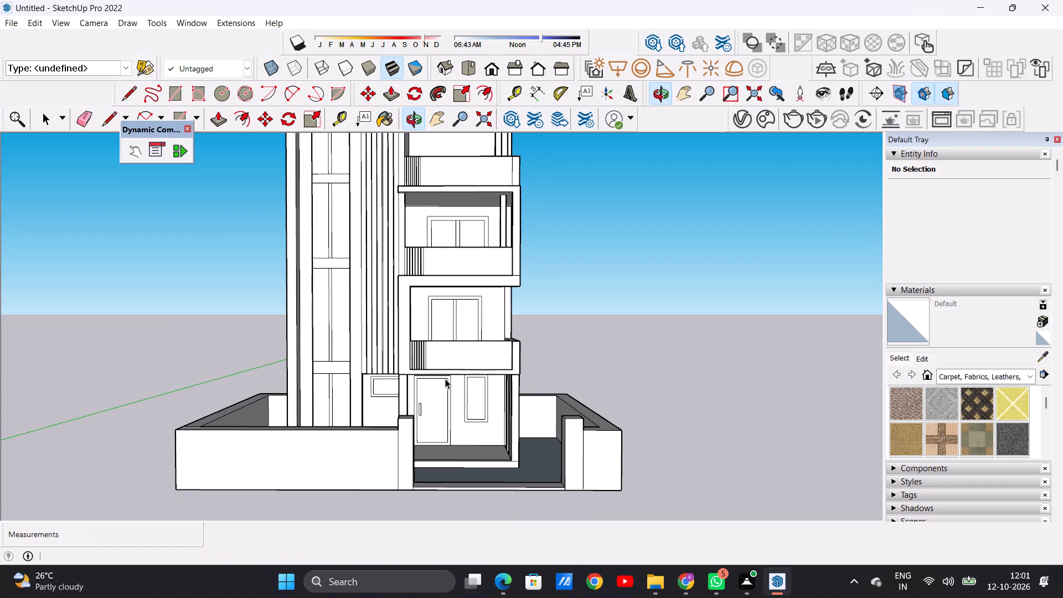
key("space")
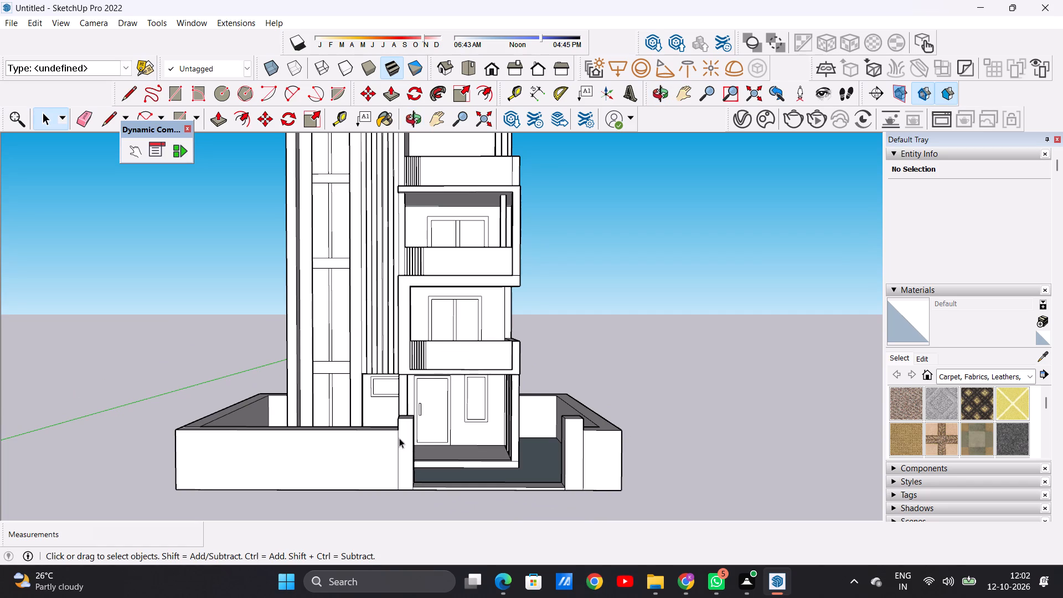
scroll(381, 421, "down", 4)
middle_click_drag(473, 413, 688, 448)
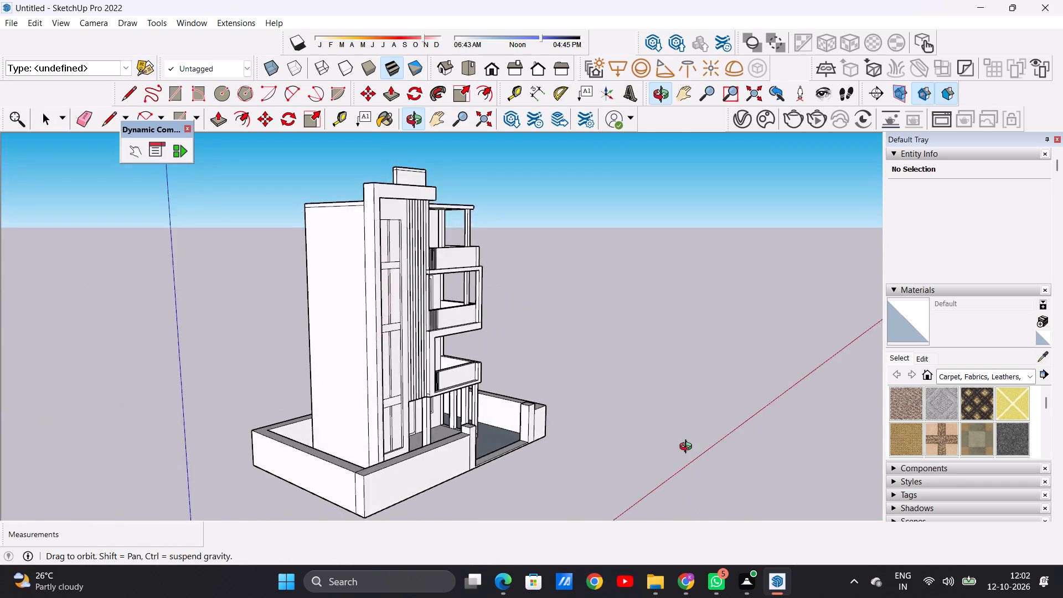
middle_click_drag(688, 448, 553, 487)
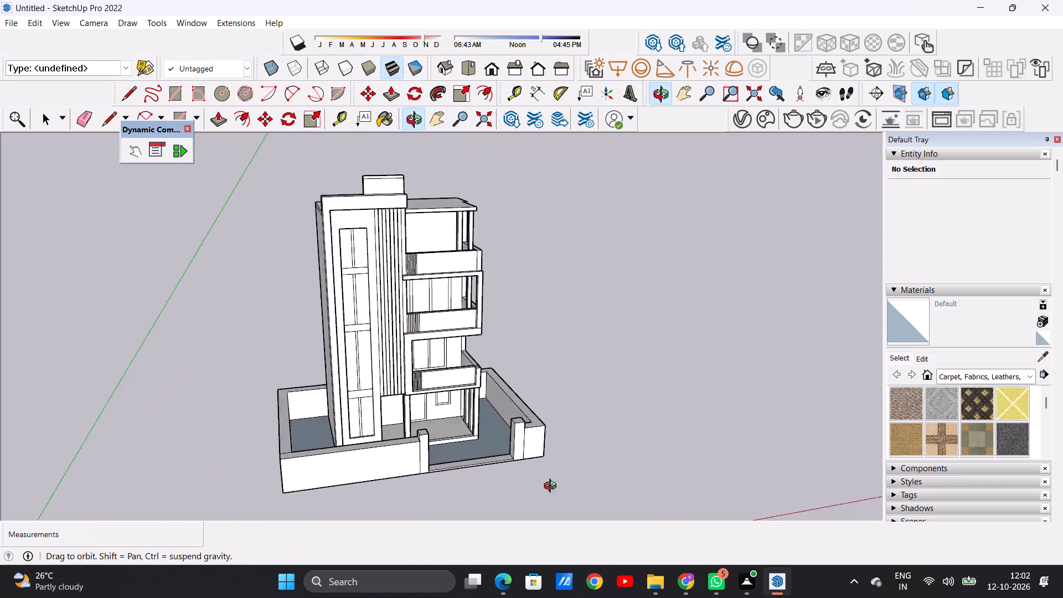
middle_click_drag(553, 487, 595, 493)
scroll(463, 397, "up", 8)
middle_click_drag(446, 414, 469, 361)
scroll(469, 361, "up", 8)
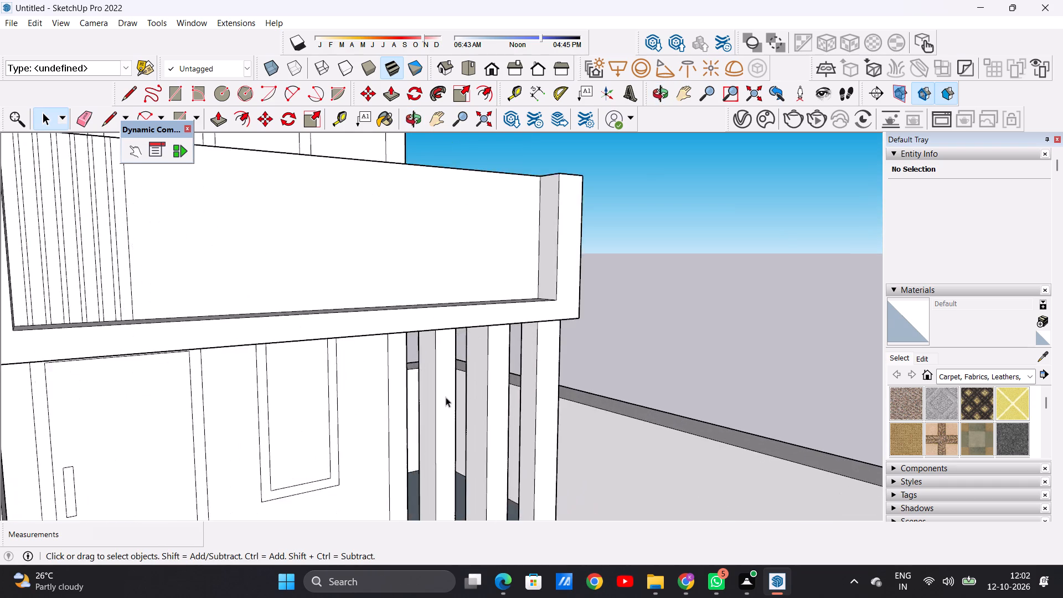
scroll(446, 397, "up", 6)
scroll(418, 382, "down", 12)
middle_click_drag(364, 412, 463, 402)
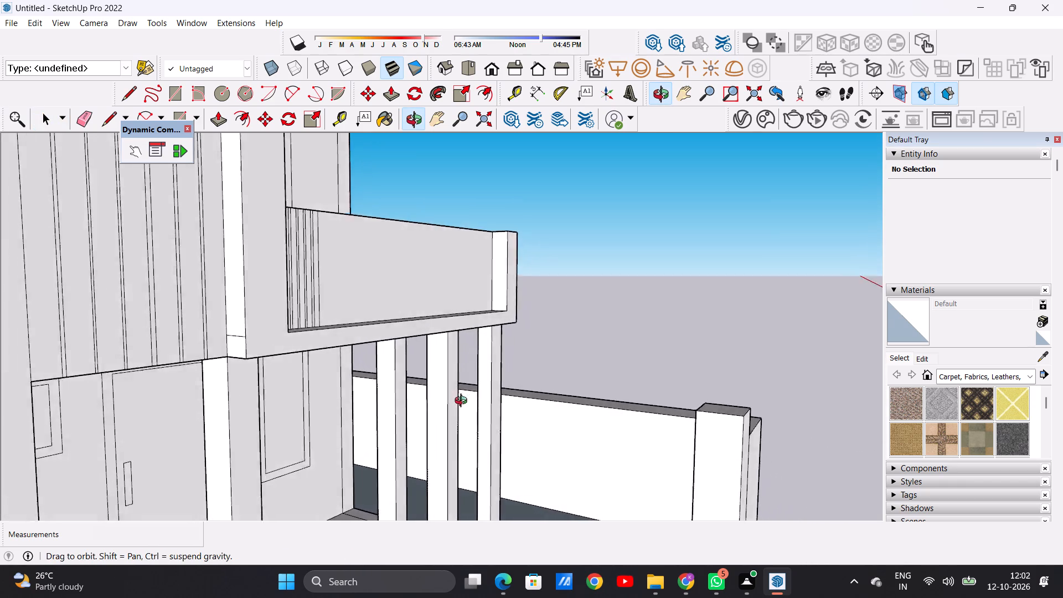
middle_click_drag(463, 402, 523, 400)
scroll(406, 421, "down", 4)
scroll(449, 438, "up", 2)
scroll(445, 441, "down", 1)
scroll(441, 441, "up", 1)
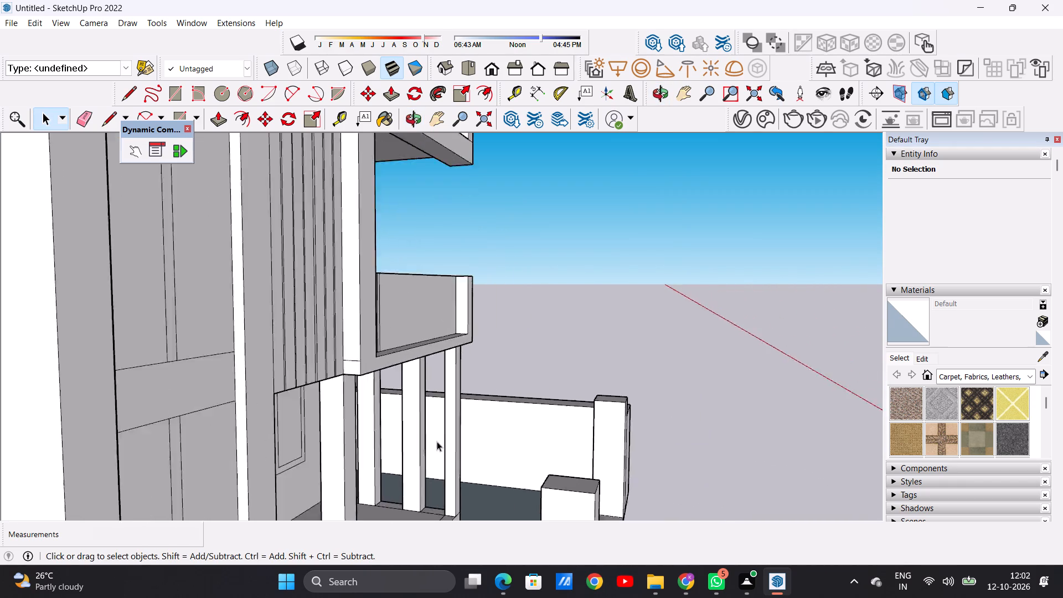
scroll(437, 441, "up", 3)
middle_click_drag(420, 452, 395, 427)
scroll(383, 440, "down", 10)
scroll(408, 441, "up", 7)
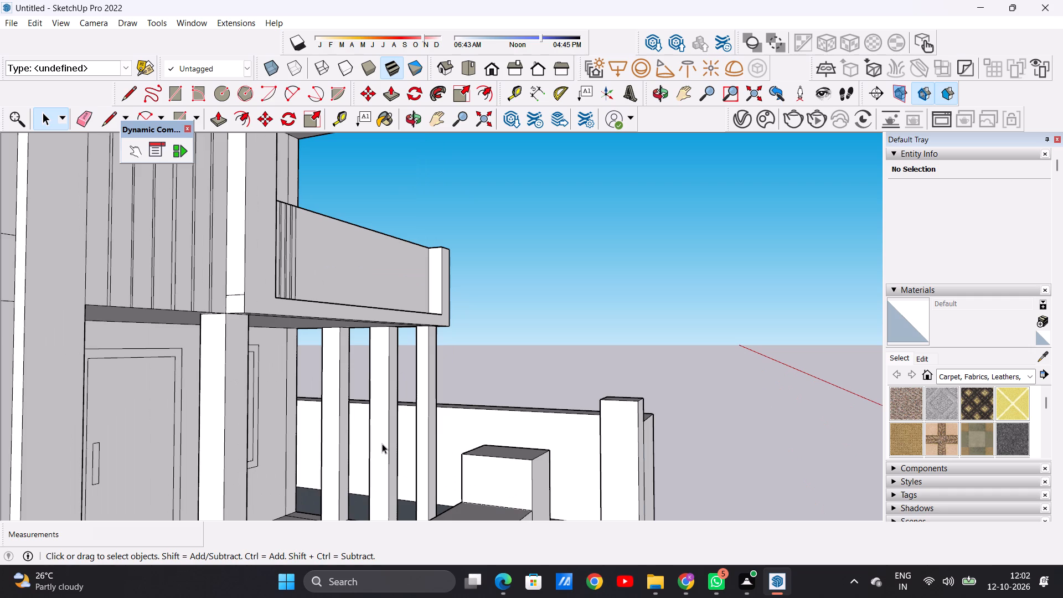
Draw a level line across the inner face of each of the three side posts, a little below the balcony's underside.
key("l")
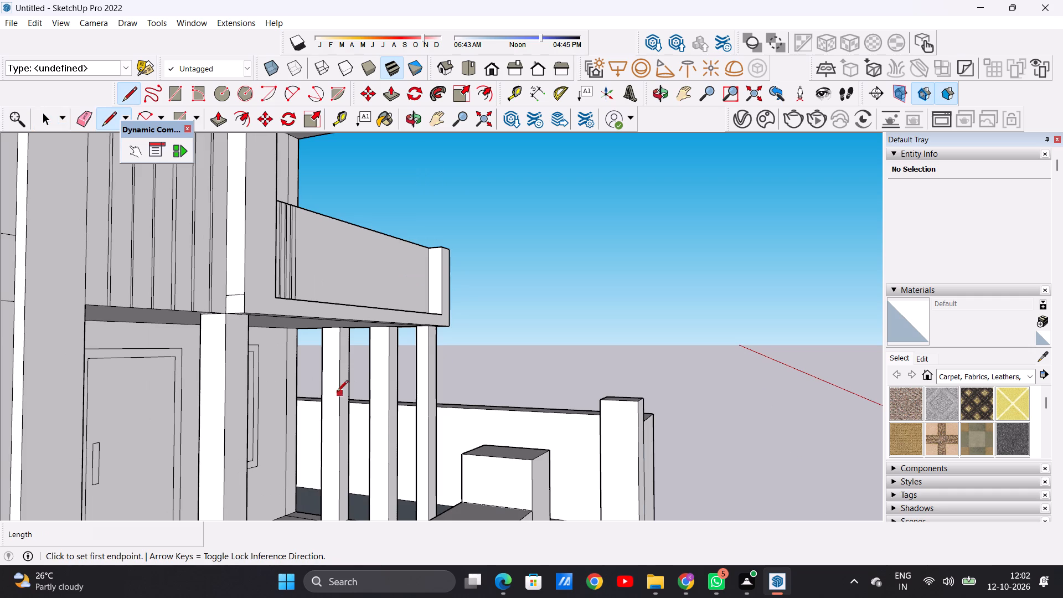
left_click(321, 356)
left_click(338, 359)
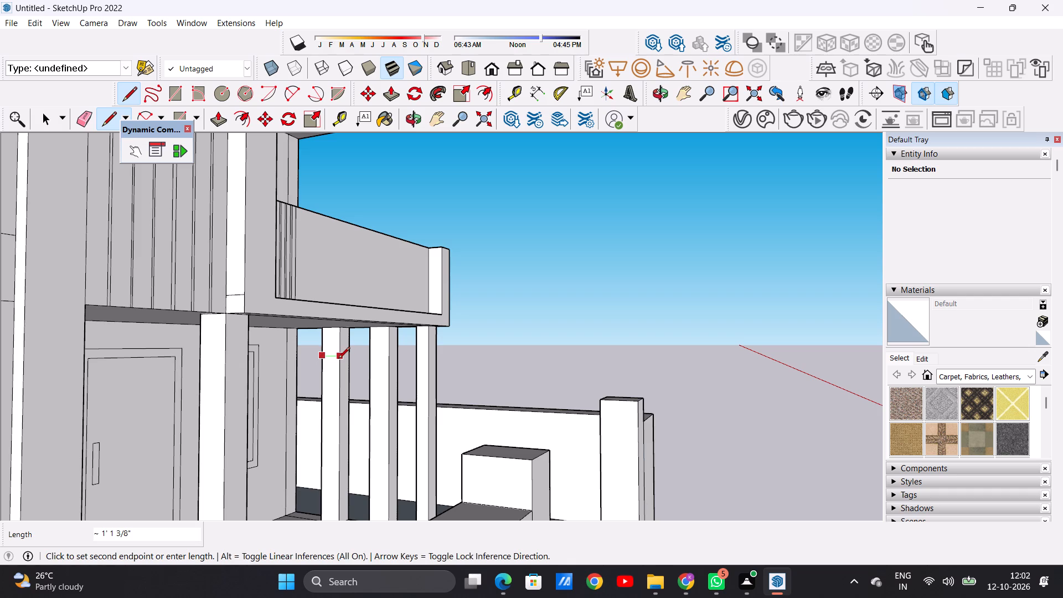
left_click(367, 360)
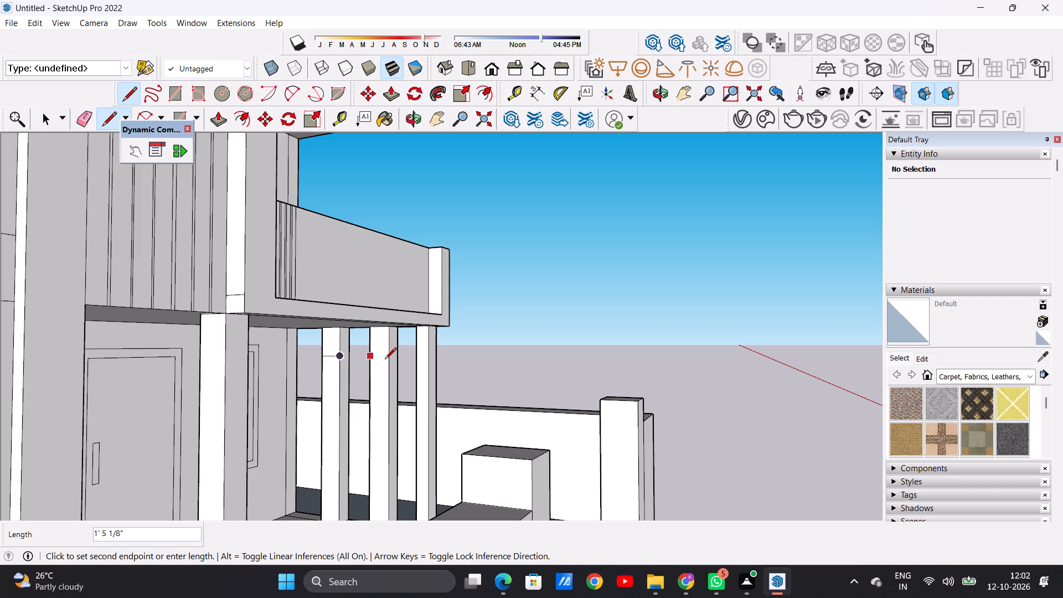
left_click(389, 360)
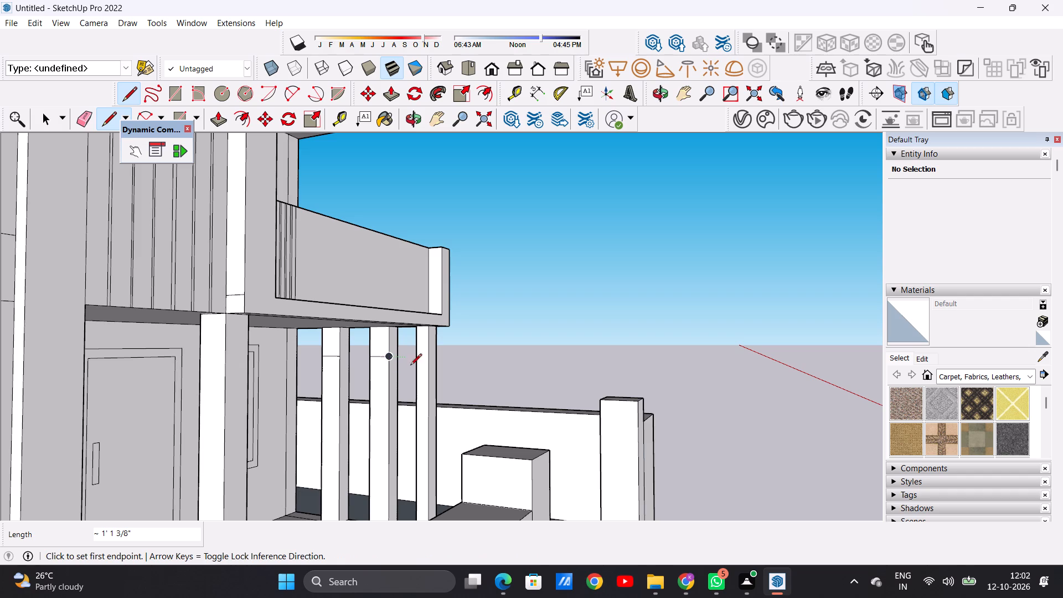
left_click(415, 359)
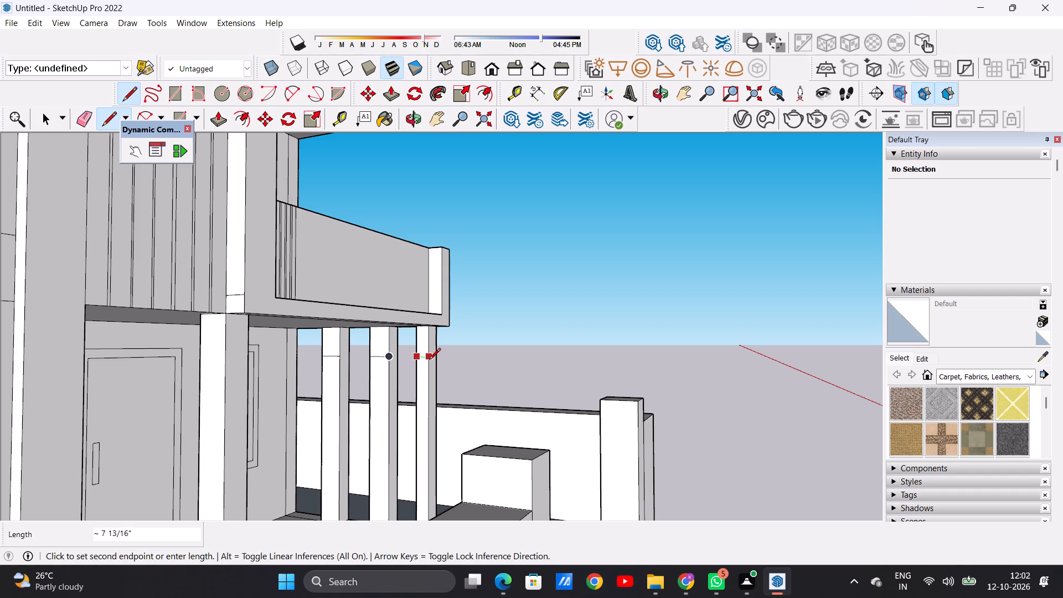
left_click(429, 360)
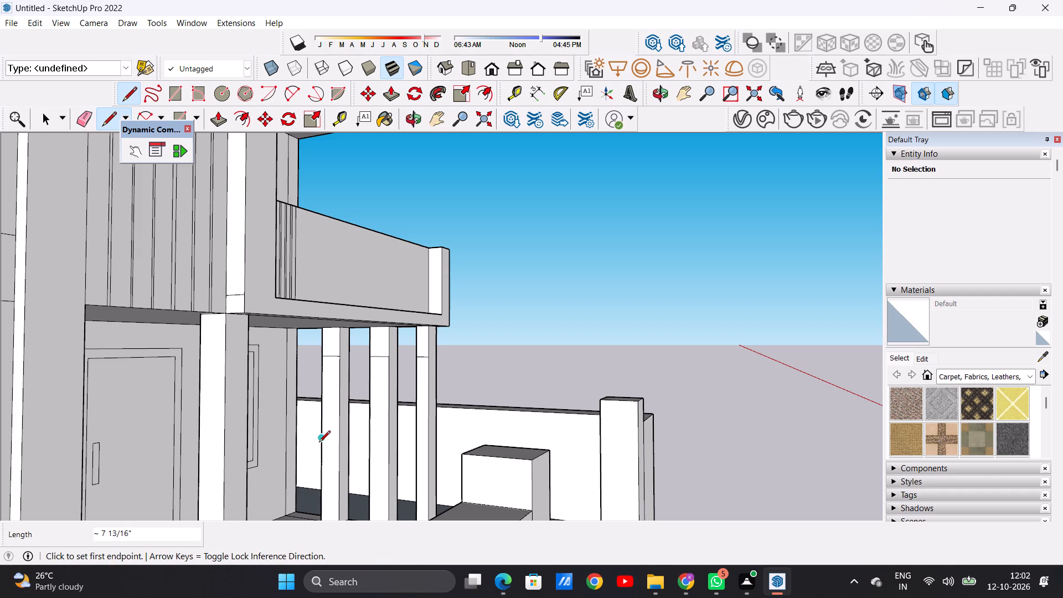
Draw a second, lower line across the inner face of each of the three side posts, around mid-height.
left_click(324, 441)
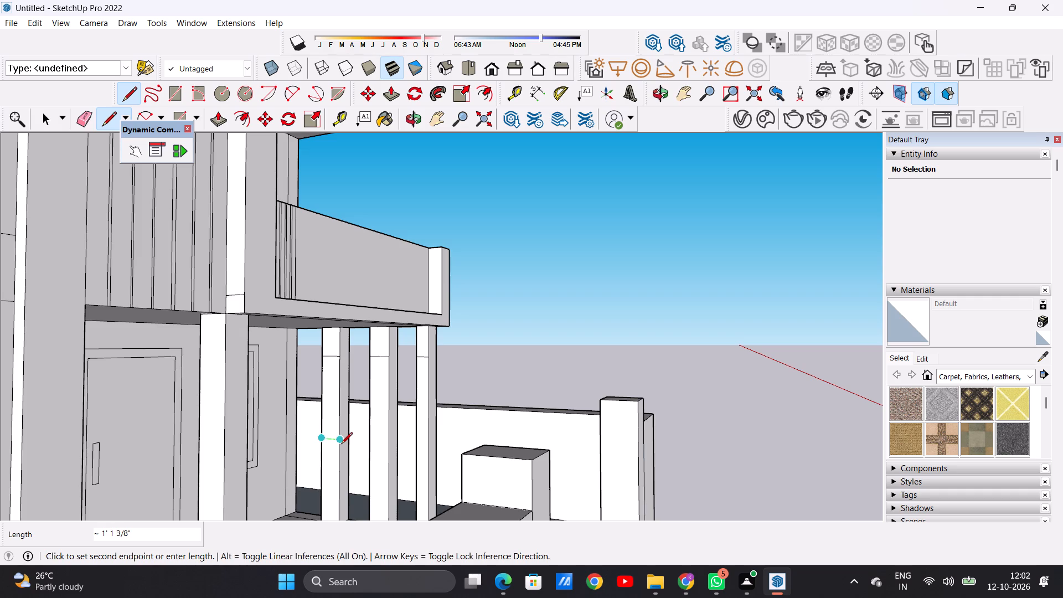
left_click(341, 444)
left_click(370, 447)
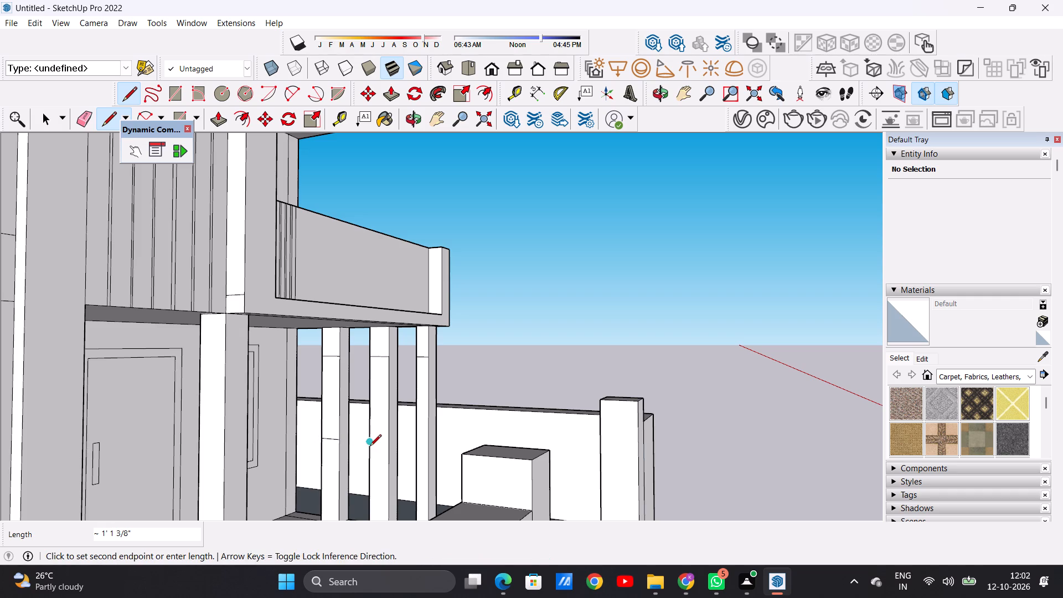
left_click(390, 447)
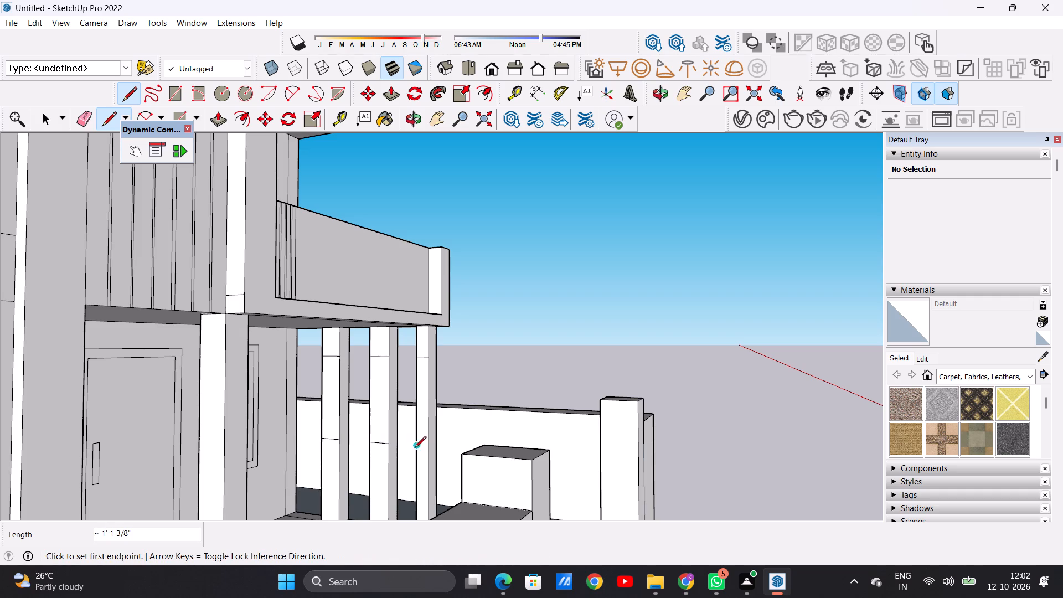
left_click(415, 447)
left_click(429, 449)
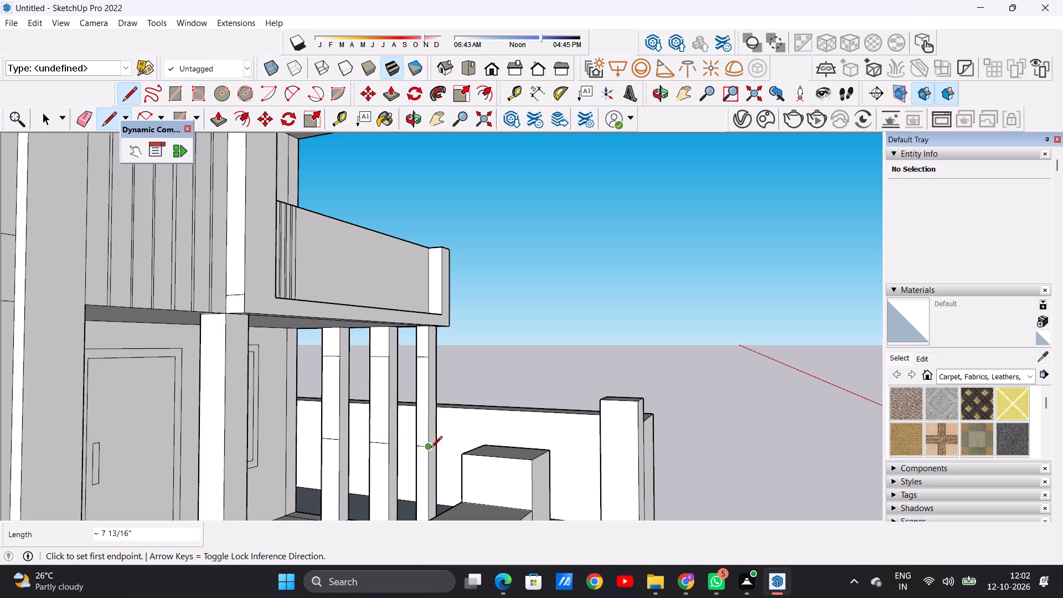
key("space")
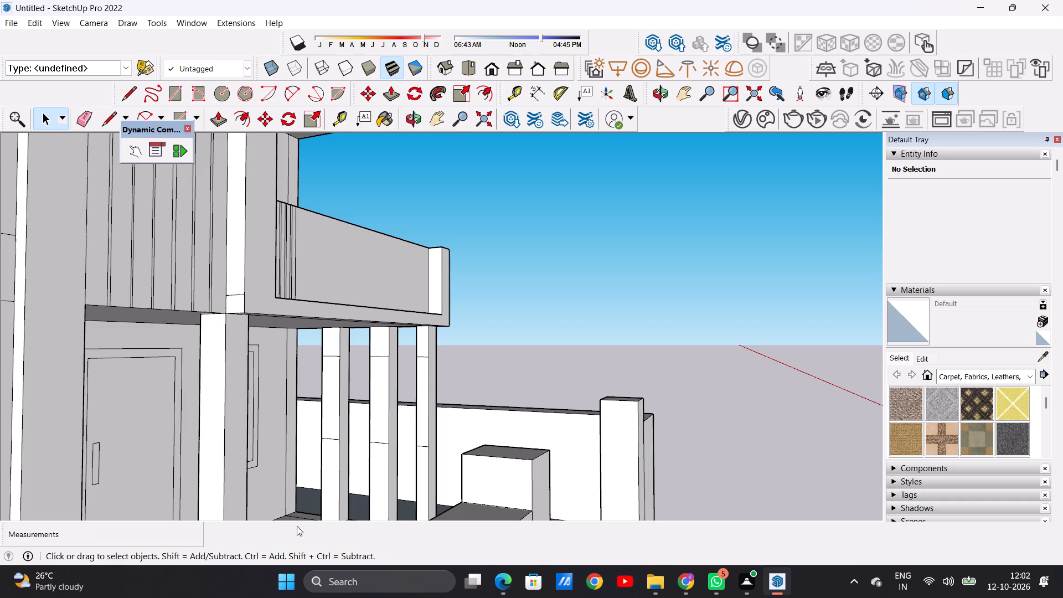
Continue the middle post's lower line about 10" across its street-facing side.
scroll(351, 347, "down", 12)
middle_click_drag(368, 408, 121, 415)
scroll(444, 412, "up", 6)
middle_click_drag(471, 425, 326, 443)
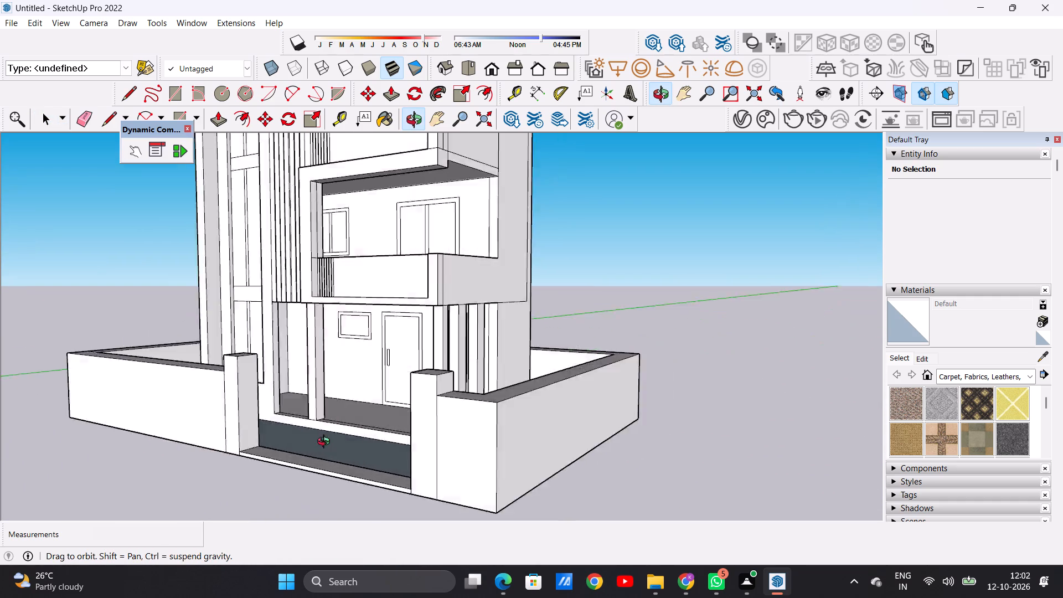
middle_click_drag(326, 443, 636, 463)
scroll(442, 357, "up", 12)
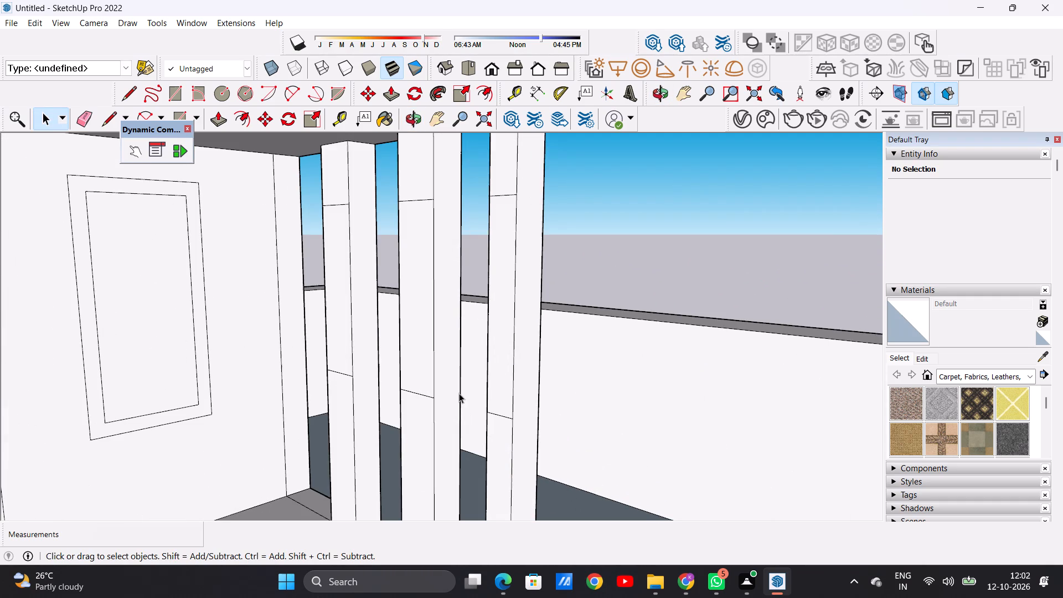
key("l")
scroll(391, 359, "up", 7)
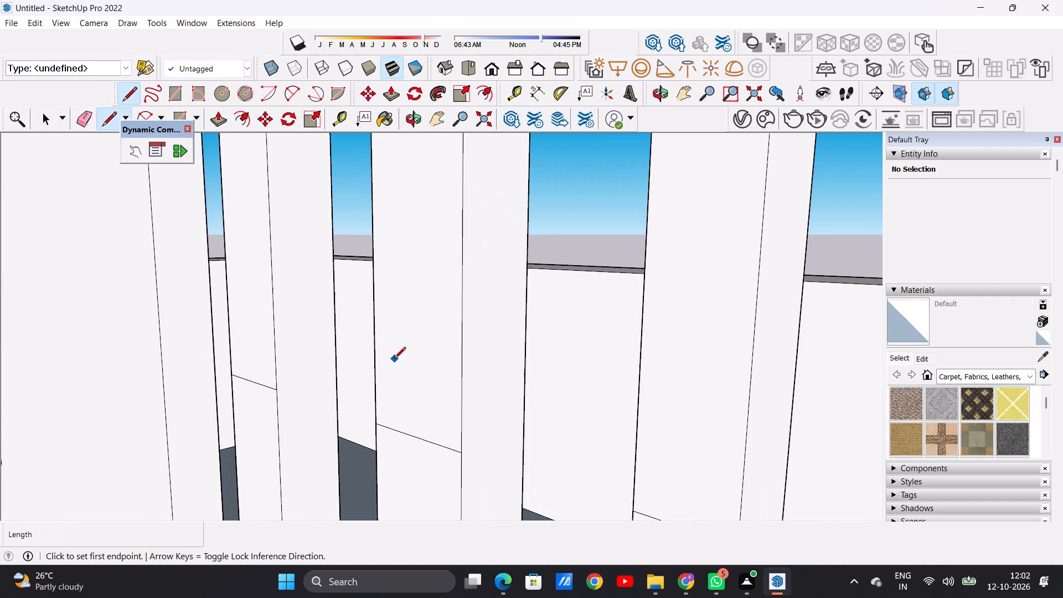
left_click(460, 456)
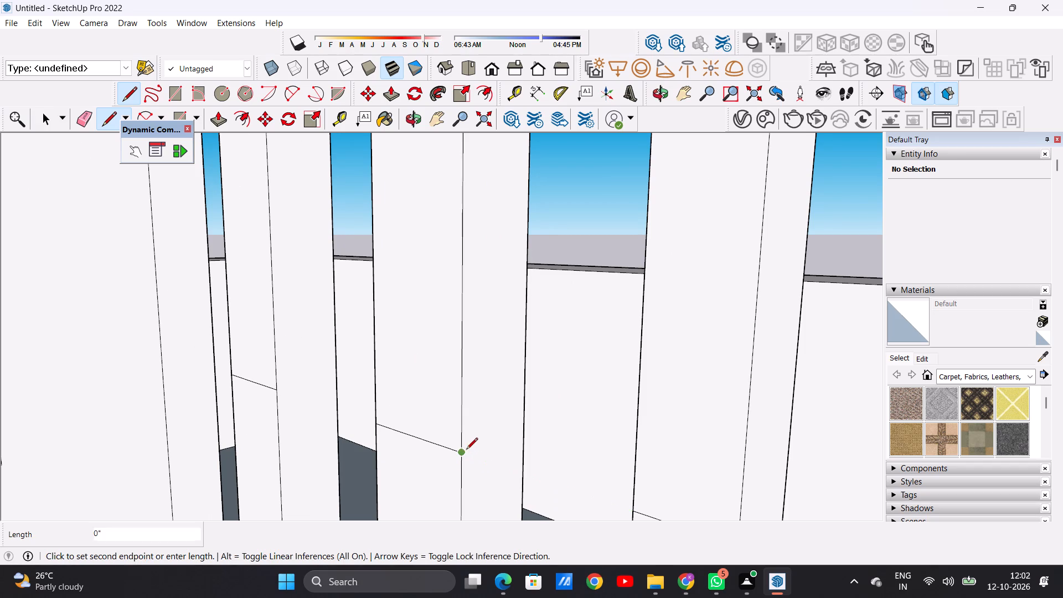
left_click(527, 428)
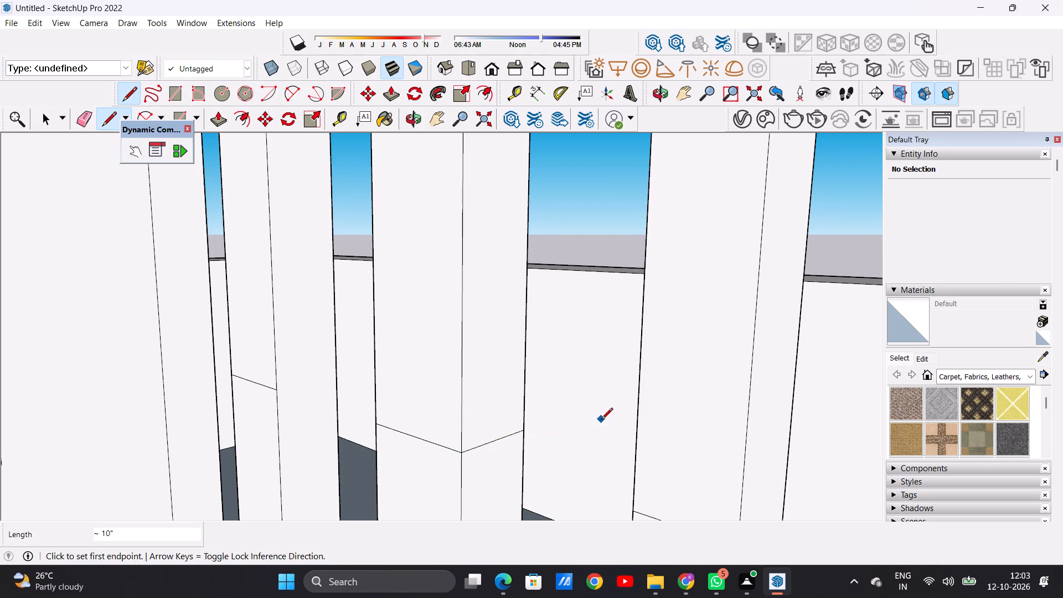
Extend the middle post's lower line about 1' 1 3/8" across its outer face, towards the boundary wall.
middle_click_drag(565, 428, 374, 432)
scroll(380, 428, "down", 4)
scroll(225, 409, "up", 2)
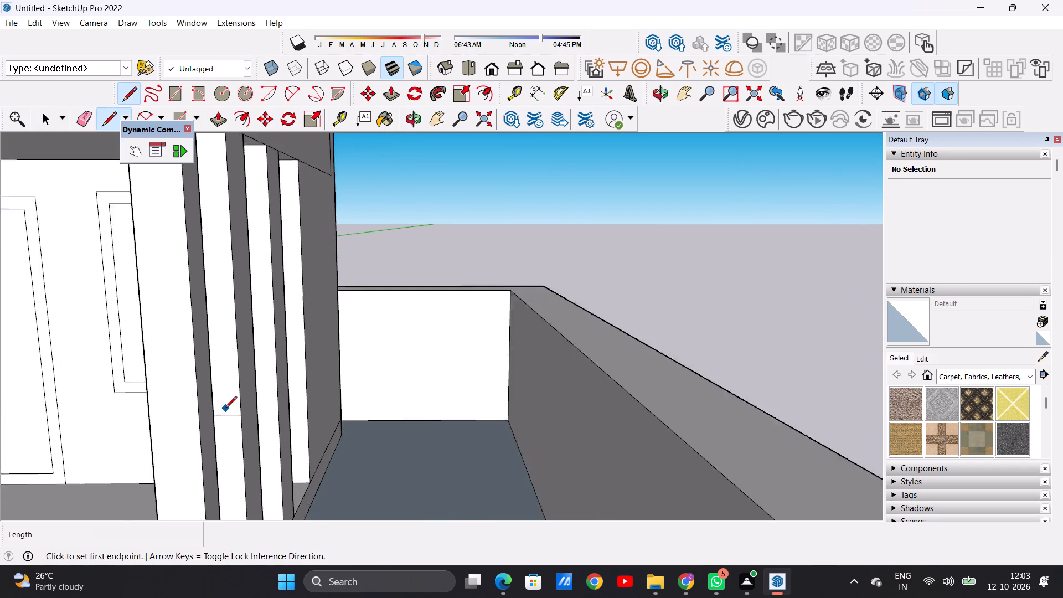
scroll(225, 409, "up", 10)
left_click(263, 428)
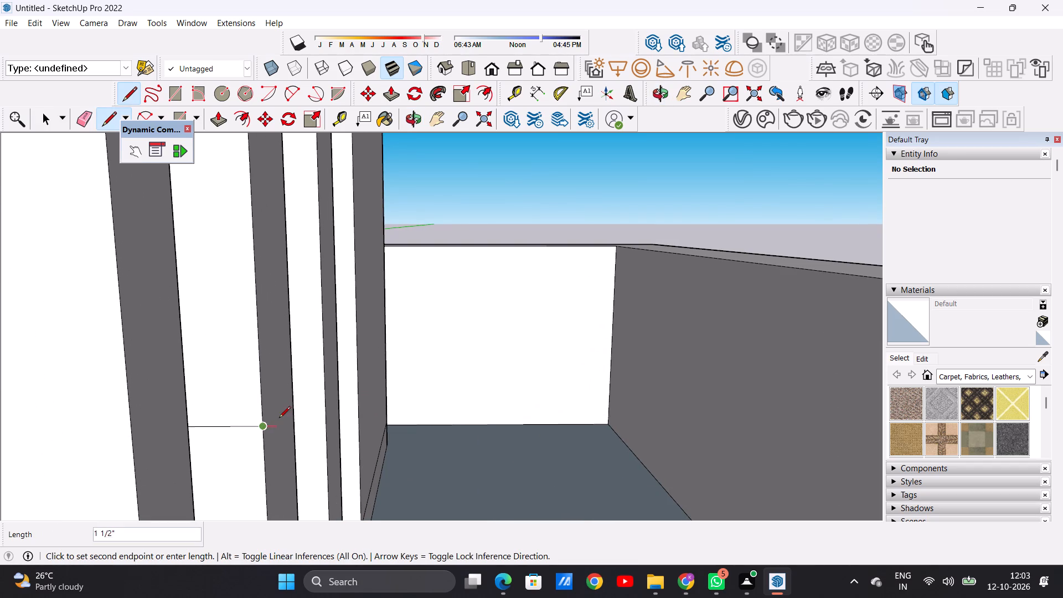
left_click(291, 392)
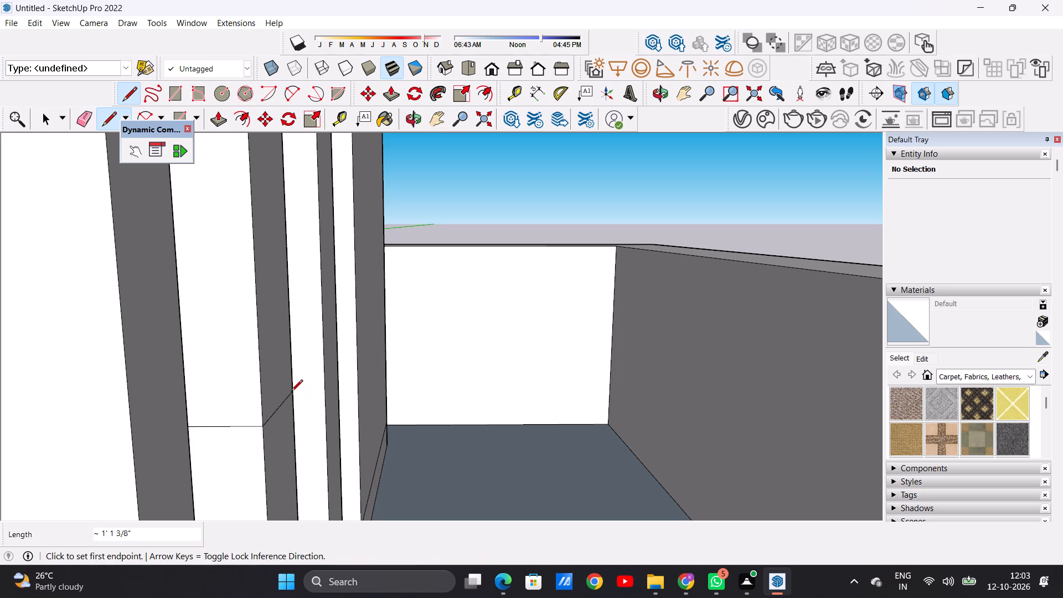
key("space")
Close the middle post's lower line with an edge about 10" long across its house-facing side.
scroll(322, 420, "down", 9)
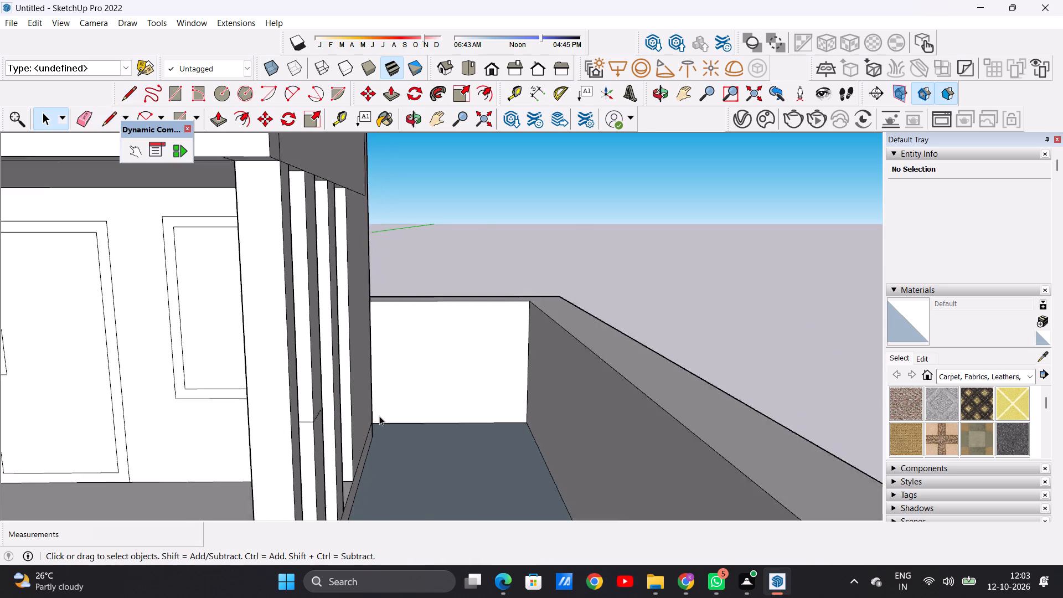
scroll(379, 416, "down", 3)
middle_click_drag(269, 415, 558, 417)
scroll(435, 450, "up", 6)
middle_click_drag(383, 450, 489, 450)
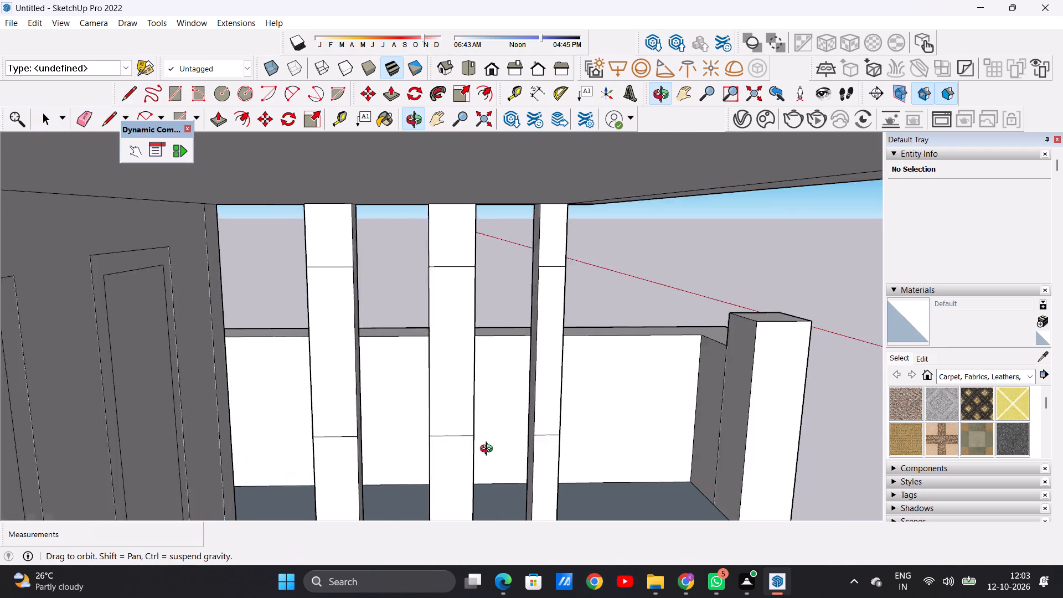
middle_click_drag(489, 450, 544, 453)
scroll(406, 470, "up", 7)
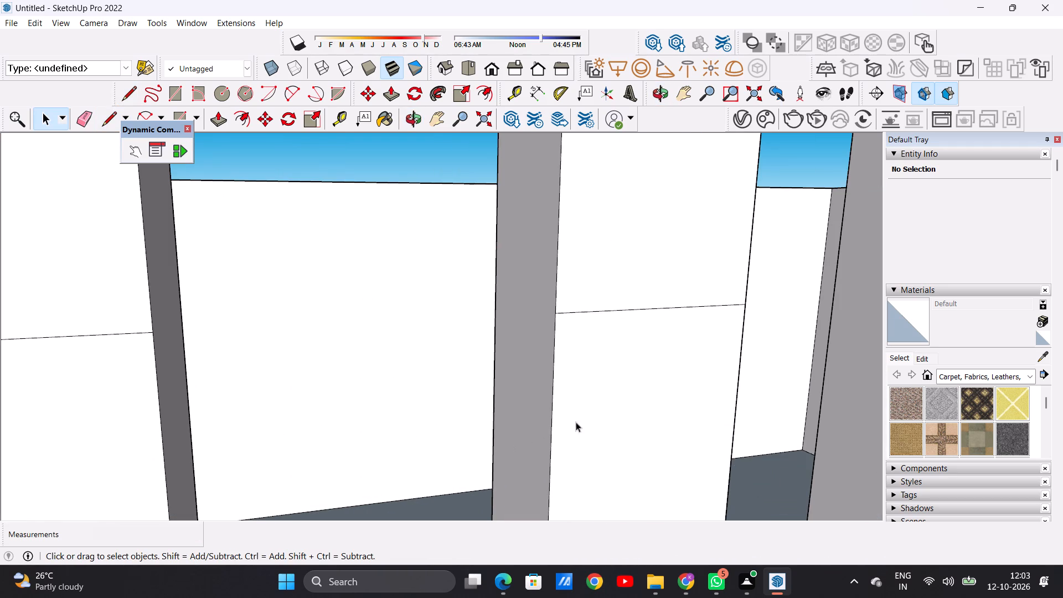
key("l")
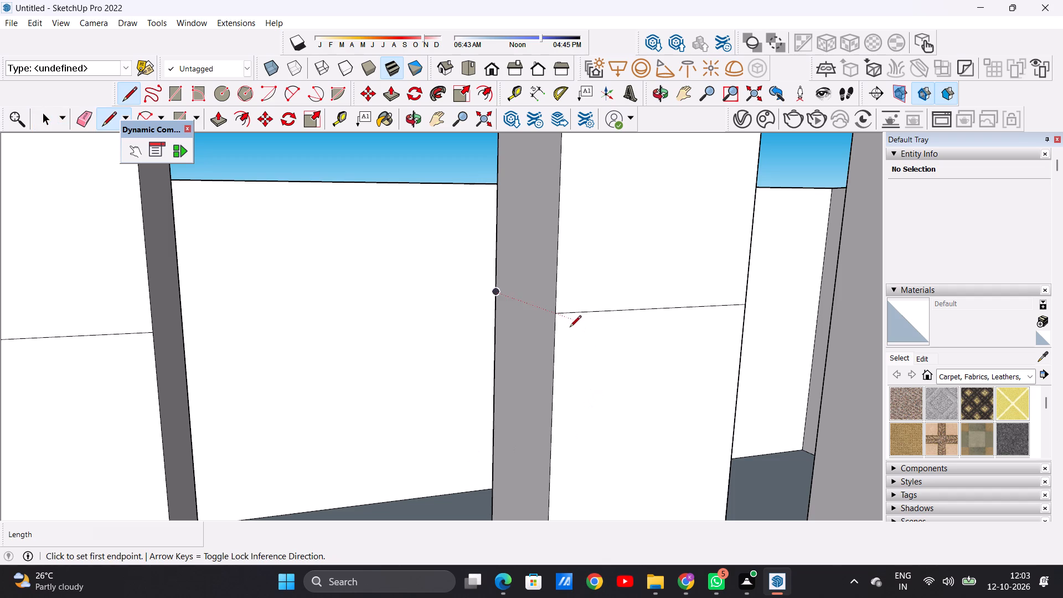
left_click(555, 313)
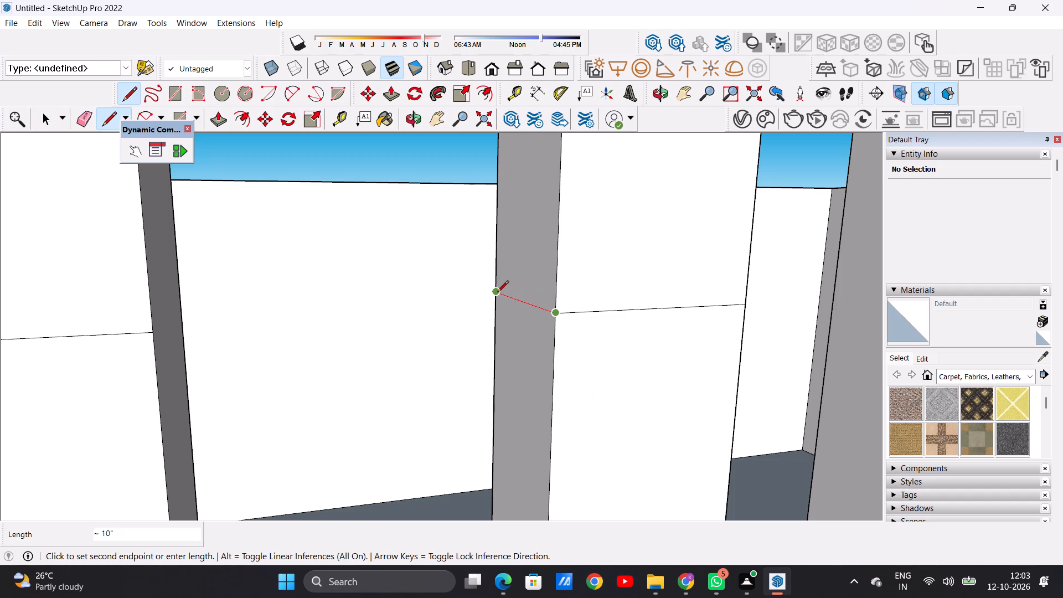
left_click(496, 293)
scroll(440, 349, "down", 2)
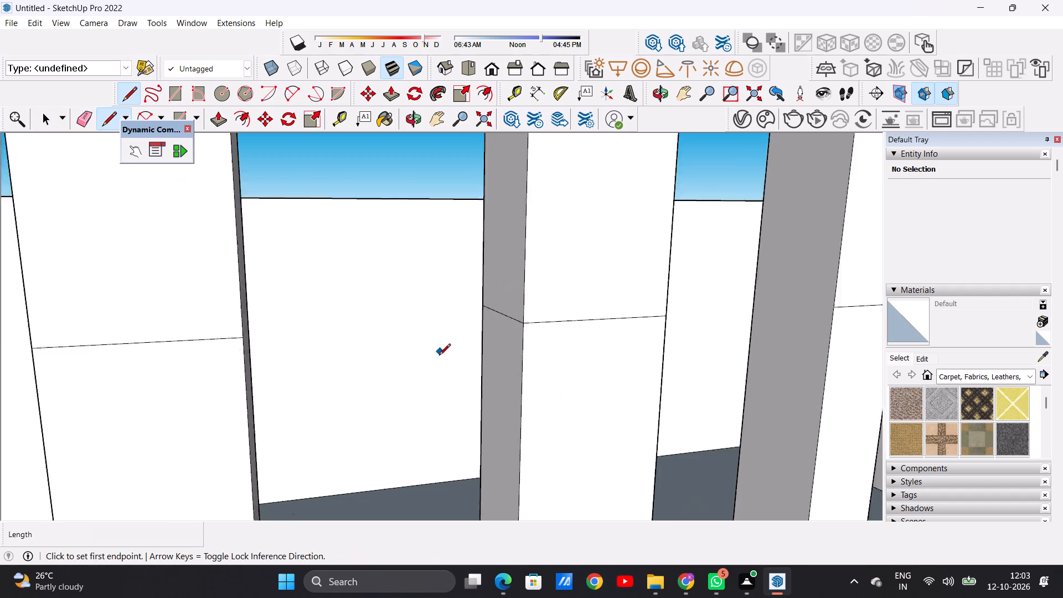
scroll(439, 356, "down", 10)
key("space")
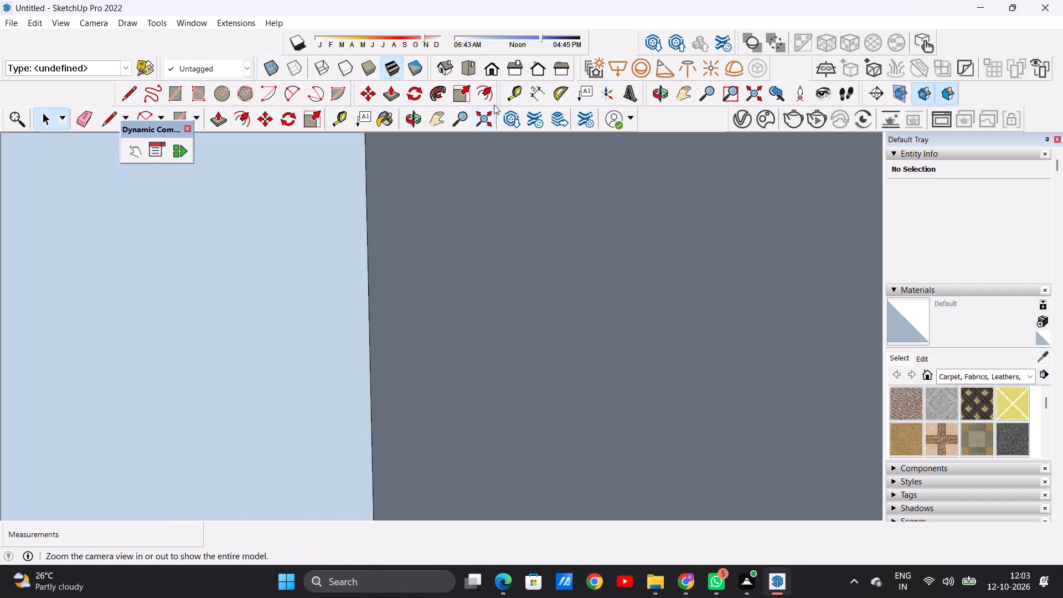
Continue the lower line about 10" across the street-facing side of the post nearest the house wall.
left_click(487, 70)
scroll(455, 287, "down", 6)
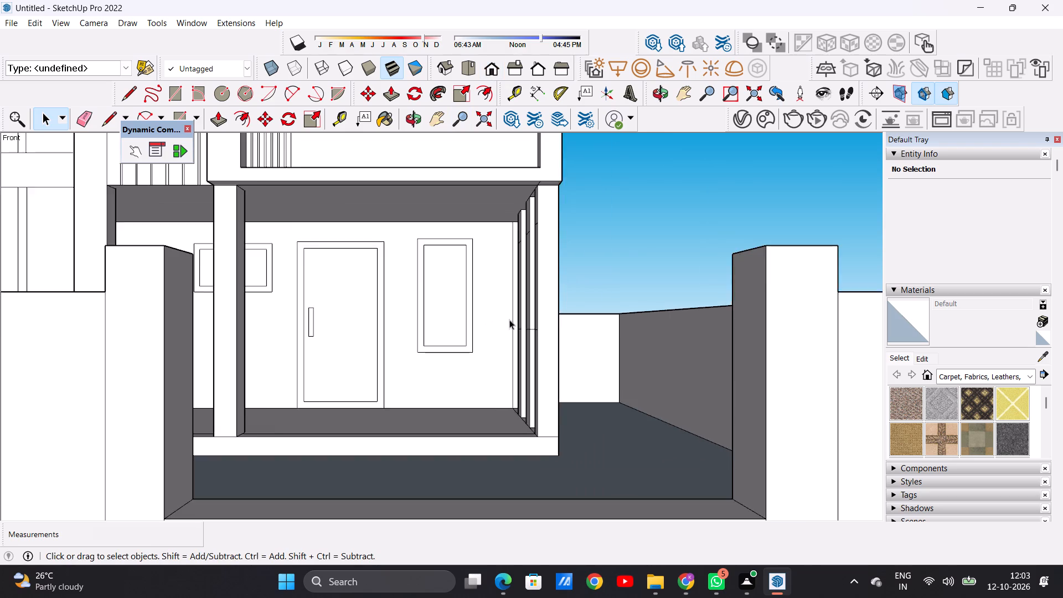
scroll(509, 319, "down", 2)
middle_click_drag(567, 334, 410, 373)
scroll(541, 324, "up", 6)
middle_click_drag(496, 380, 418, 385)
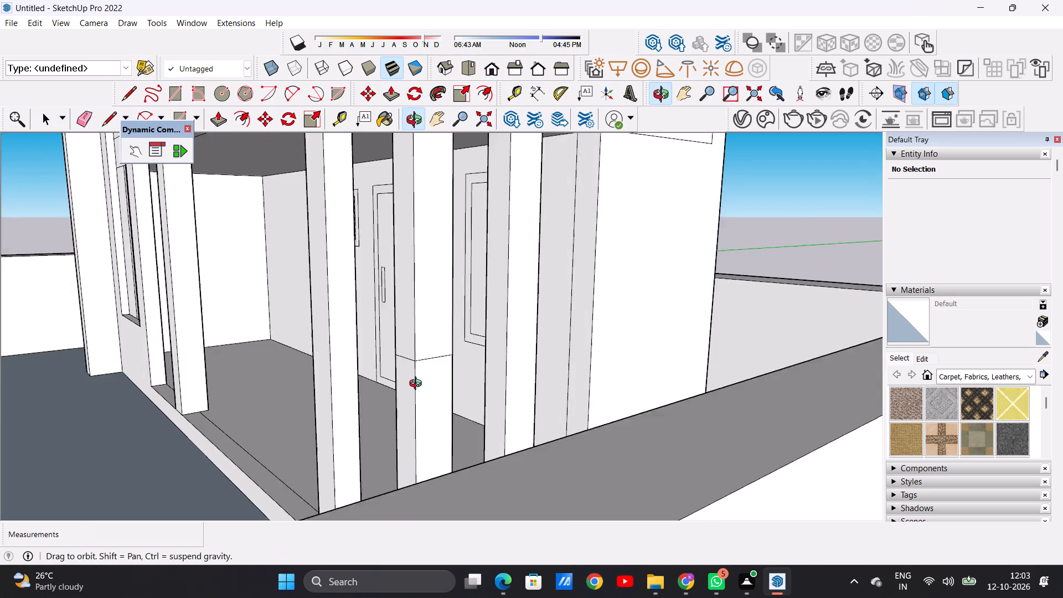
middle_click_drag(418, 385, 745, 387)
scroll(649, 334, "up", 7)
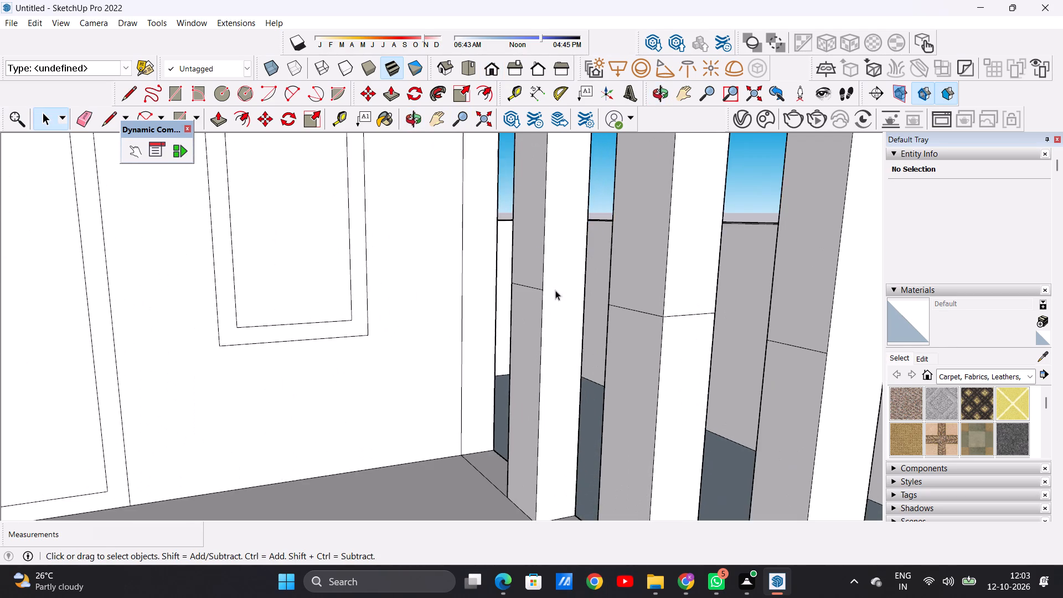
scroll(546, 285, "up", 5)
key("l")
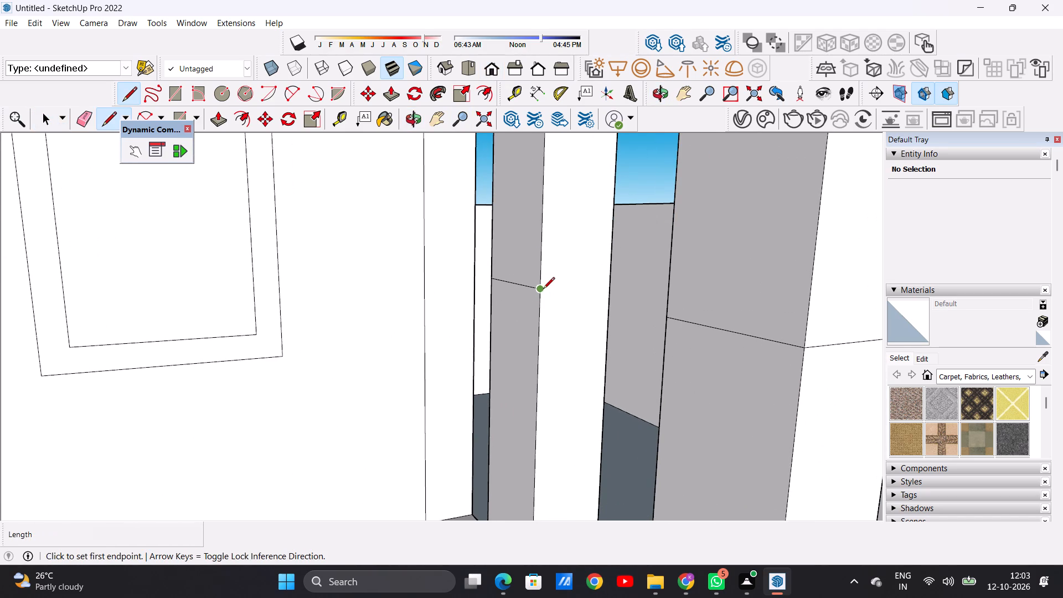
left_click(543, 290)
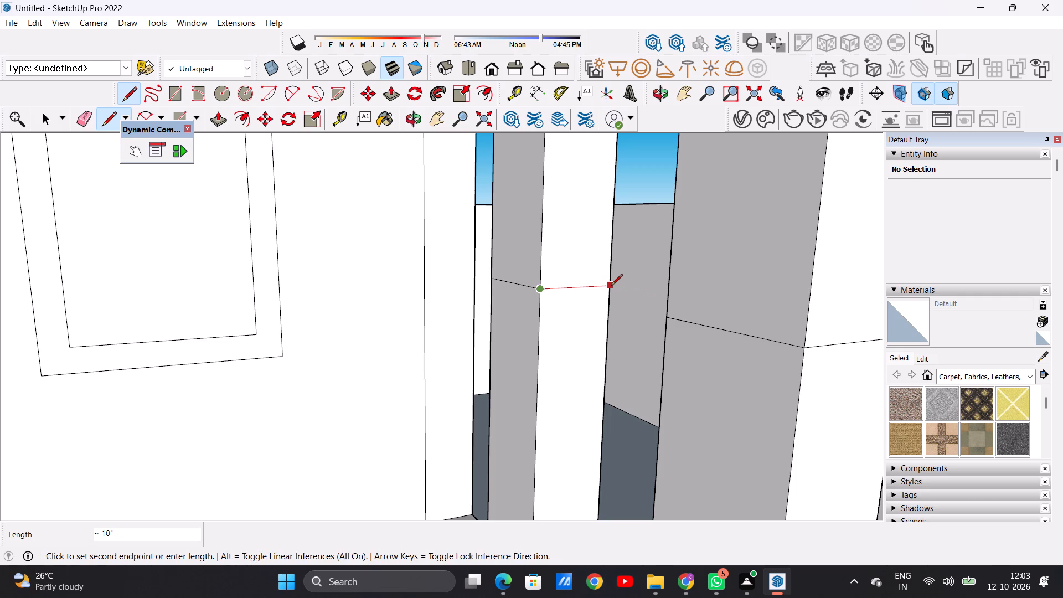
left_click(611, 286)
Extend the lower line about 1' 1 3/8" across the outer face of the post nearest the house wall.
scroll(584, 306, "down", 6)
middle_click_drag(678, 312, 440, 327)
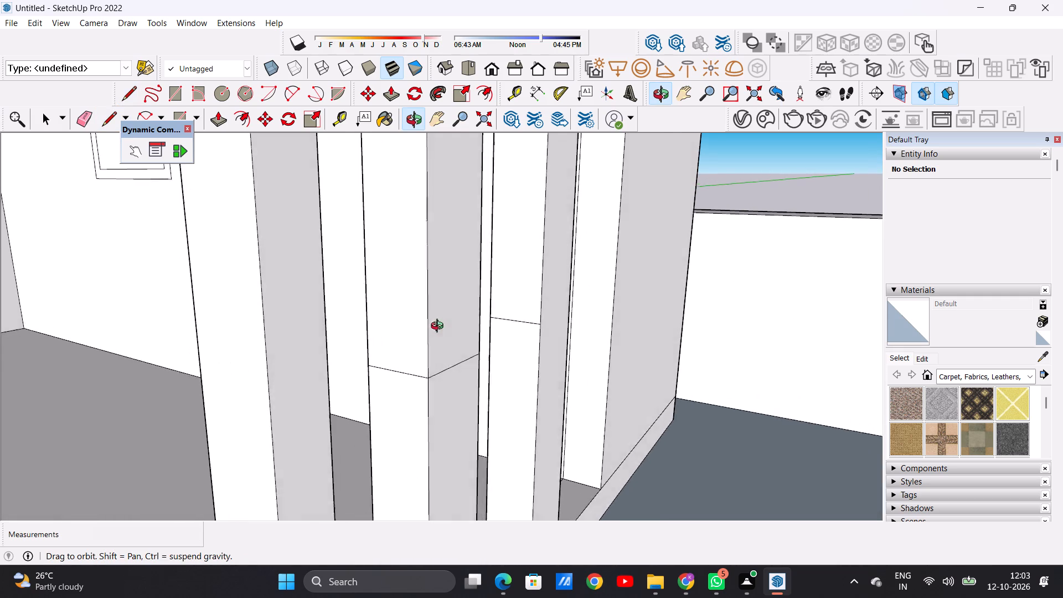
middle_click_drag(440, 327, 432, 326)
scroll(580, 318, "up", 1)
scroll(578, 318, "down", 1)
scroll(574, 321, "up", 2)
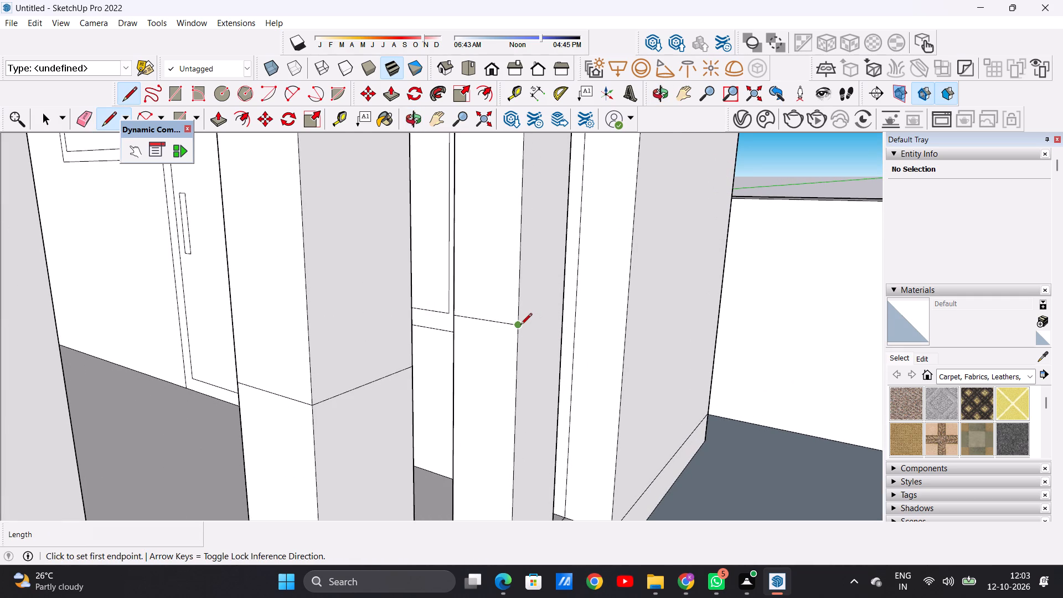
left_click(520, 326)
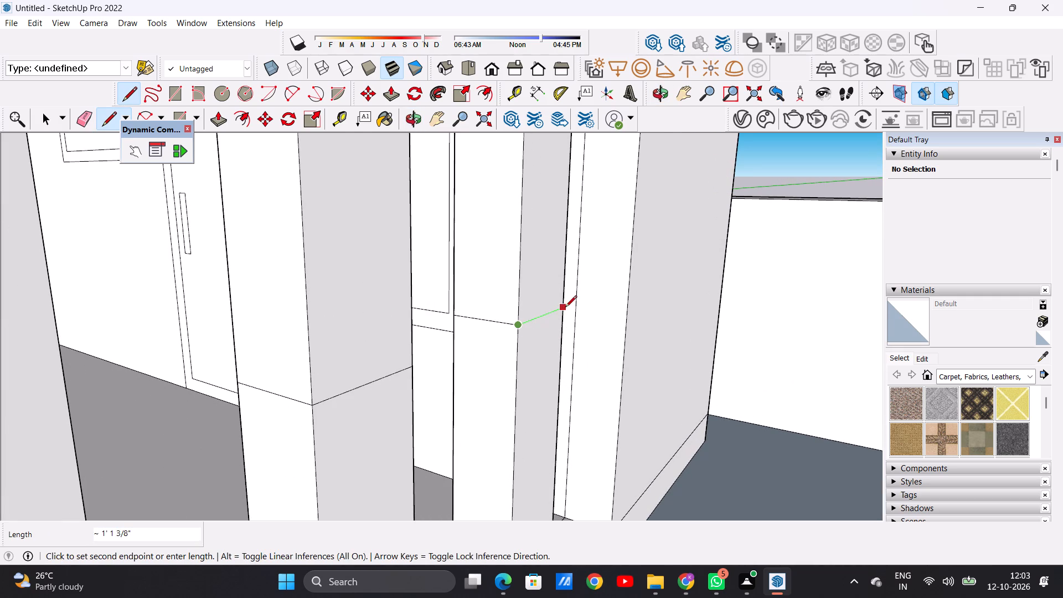
left_click(563, 308)
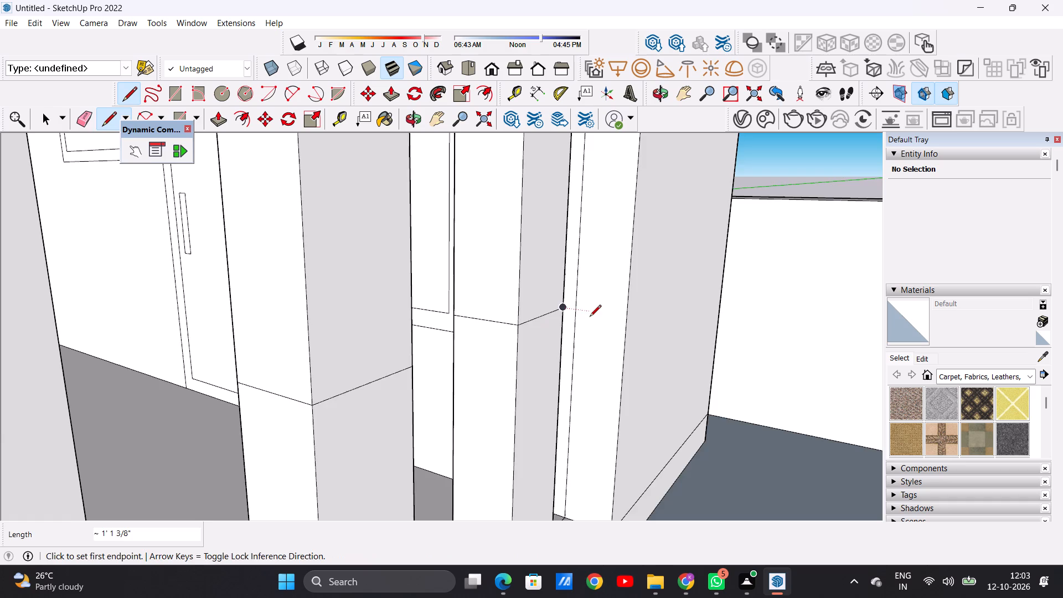
Close the lower line on the post nearest the house wall with an edge about 10" long across its house-facing side.
middle_click_drag(585, 318, 290, 327)
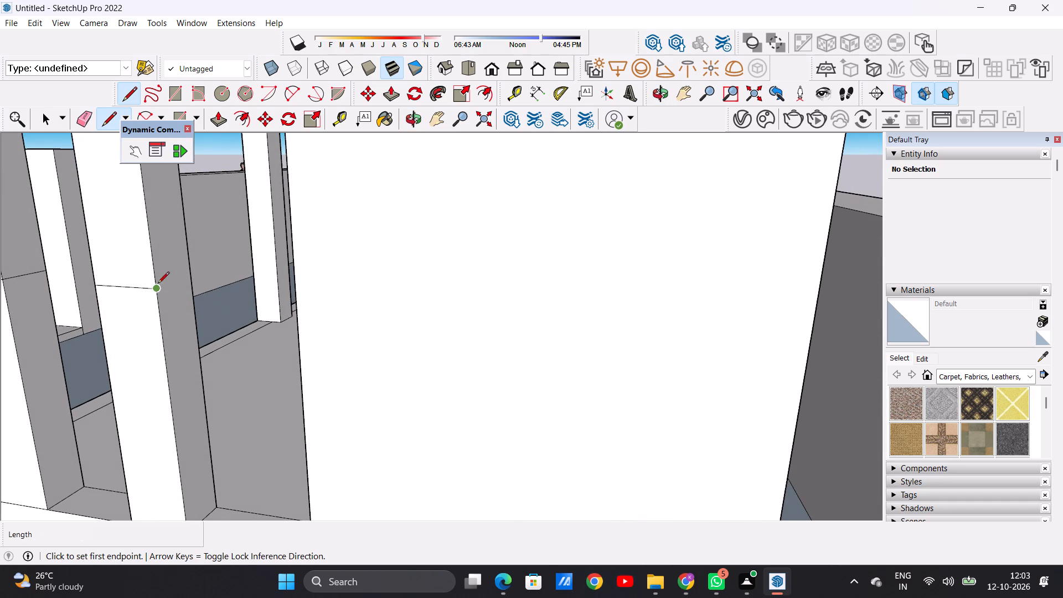
left_click(153, 291)
left_click(191, 280)
Continue the lower line about 10" across the street-facing side of the front post, at the porch's street end.
scroll(223, 318, "down", 13)
scroll(173, 300, "up", 9)
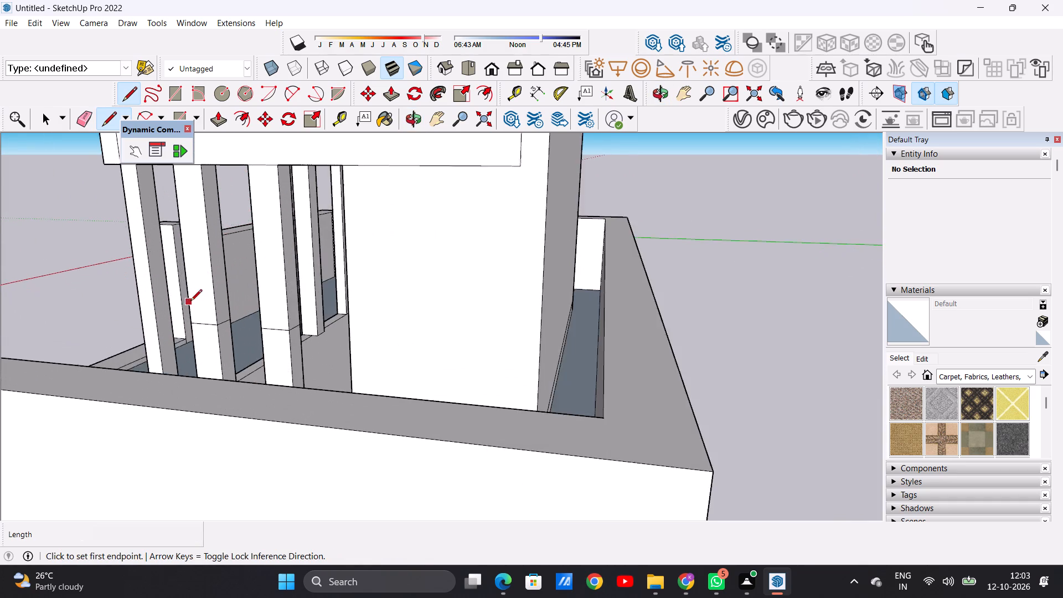
scroll(190, 302, "up", 1)
scroll(252, 295, "down", 5)
middle_click_drag(197, 307, 482, 309)
middle_click_drag(431, 336, 525, 351)
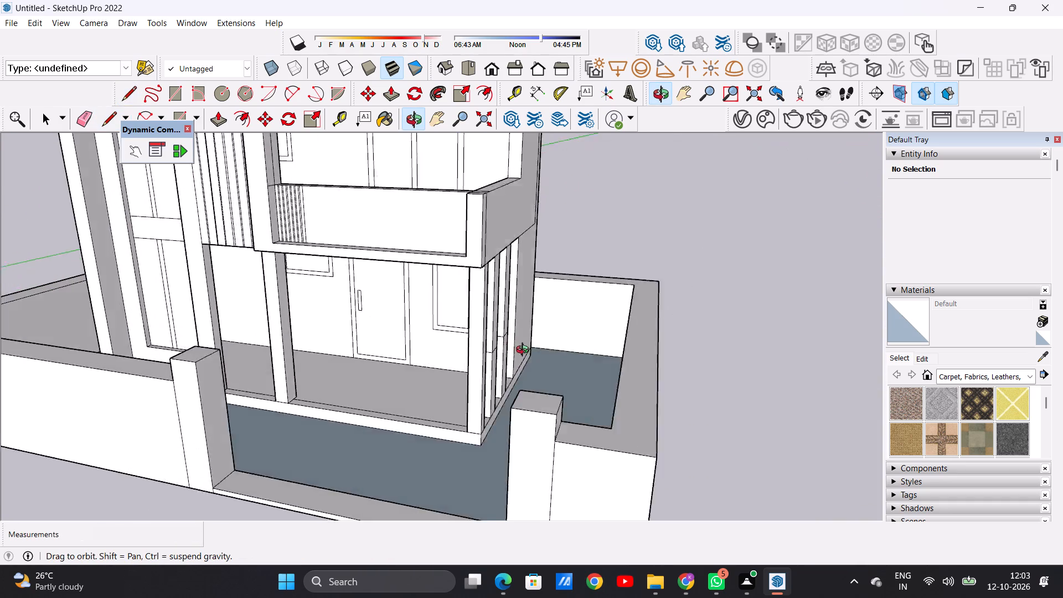
middle_click_drag(525, 351, 685, 350)
scroll(582, 360, "up", 7)
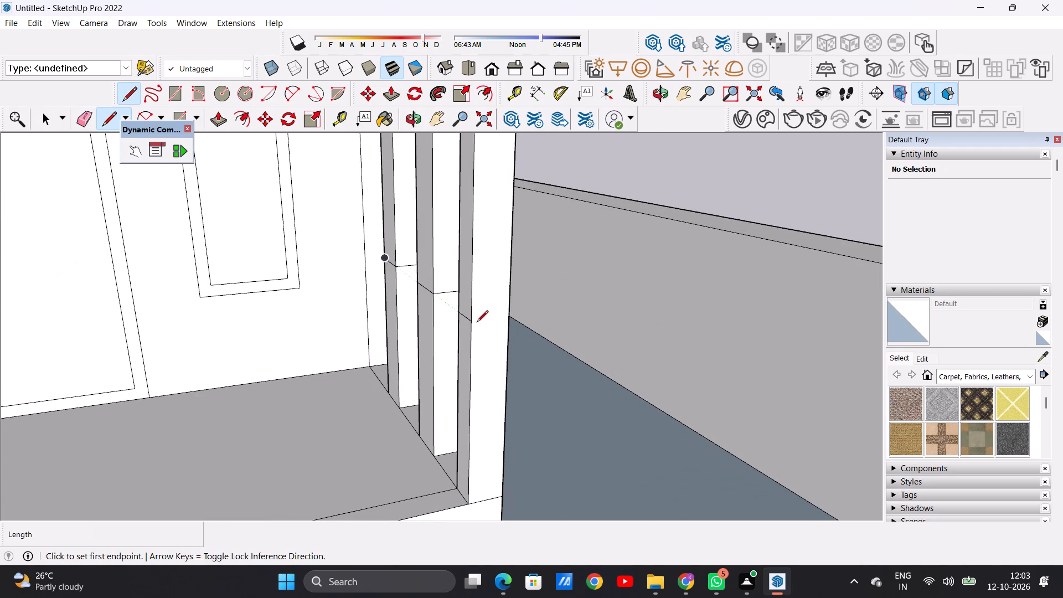
left_click(470, 323)
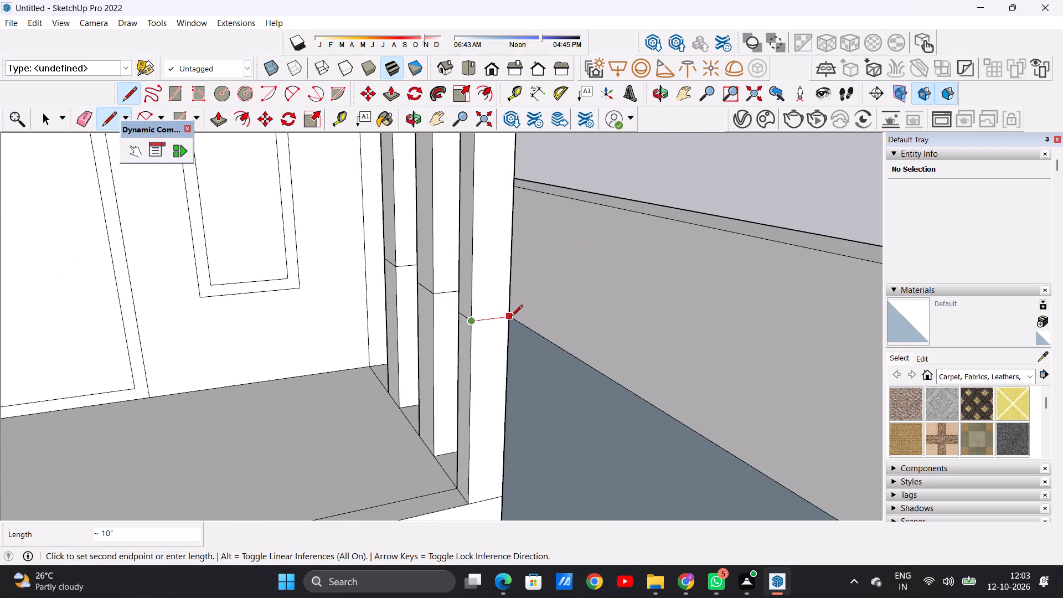
left_click(511, 317)
Extend the front post's lower line about 7 13/16" across its outer face, towards the boundary wall.
middle_click_drag(576, 315, 246, 328)
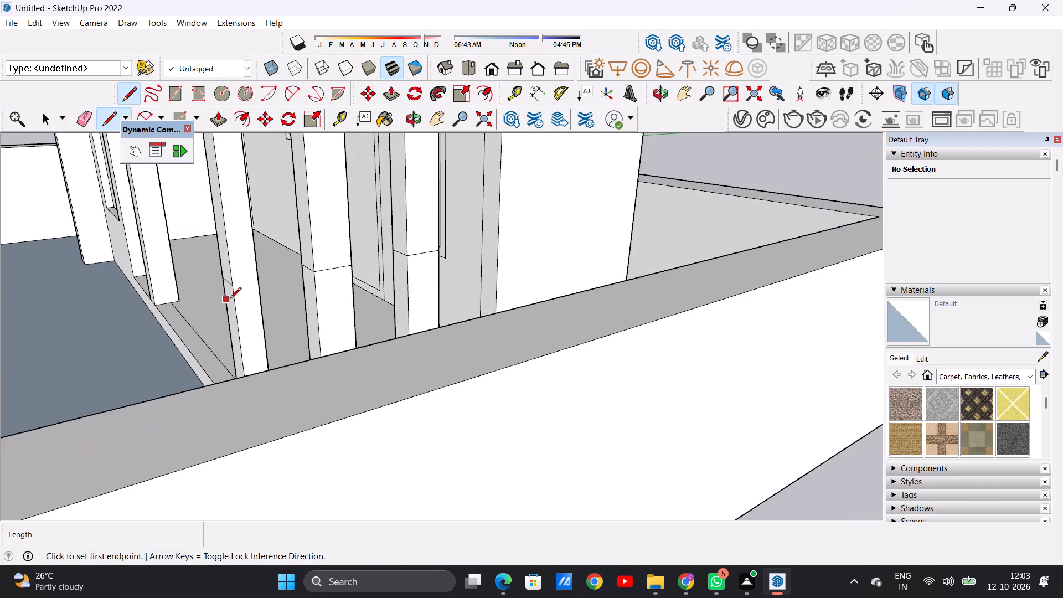
scroll(230, 297, "up", 4)
left_click(235, 281)
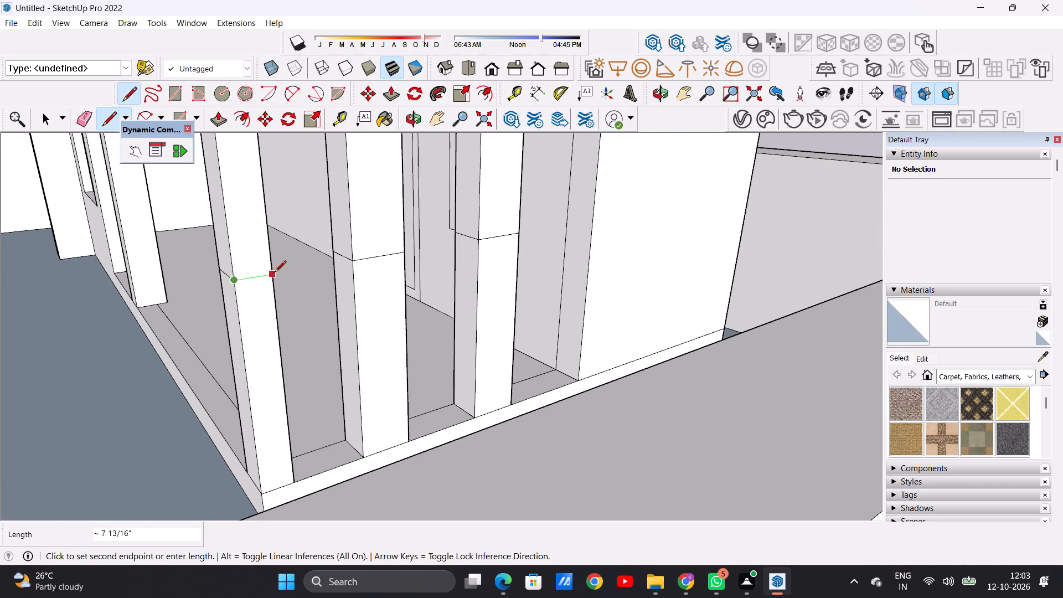
left_click(275, 273)
Close the front post's lower line with an edge about 10" long across its house-facing side.
middle_click_drag(317, 274, 188, 298)
scroll(81, 272, "up", 6)
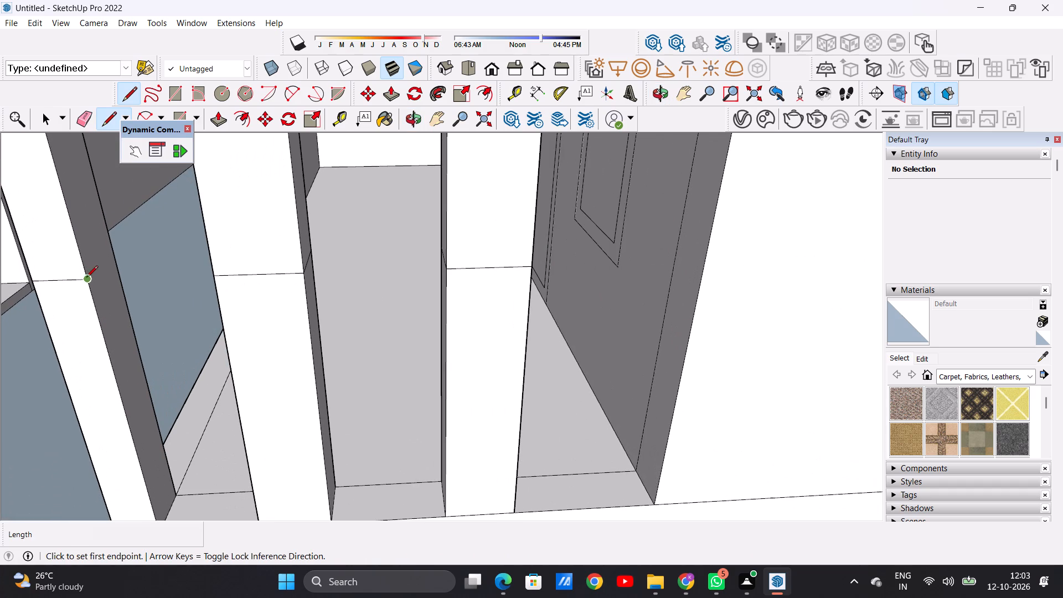
left_click(86, 280)
left_click(113, 256)
key("space")
Continue the upper line about 10" across the street-facing side of the front post.
scroll(157, 278, "down", 16)
middle_click_drag(124, 264, 279, 277)
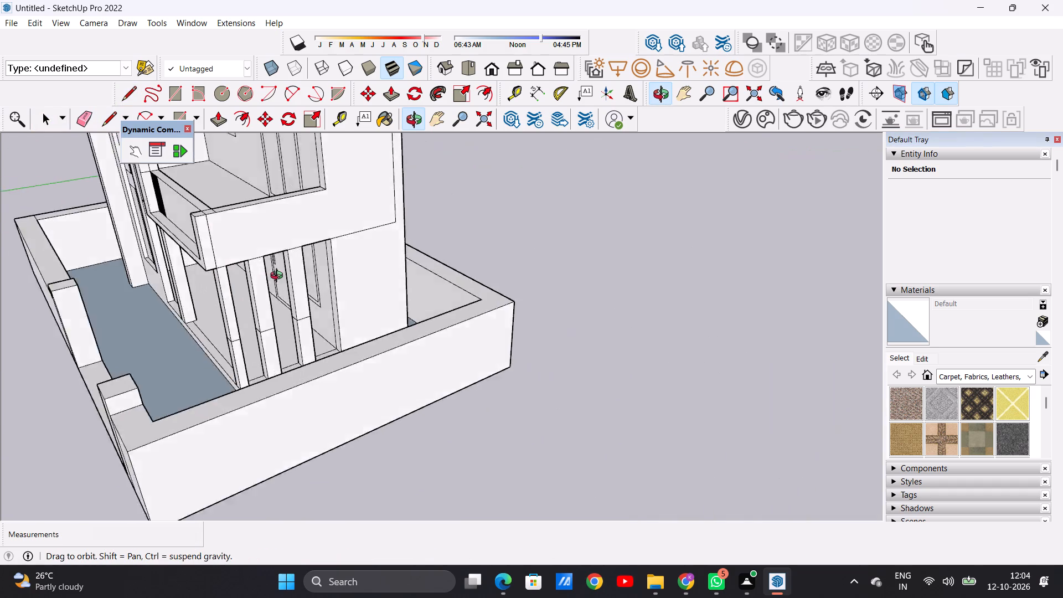
middle_click_drag(279, 277, 405, 271)
scroll(395, 320, "up", 4)
middle_click_drag(293, 340, 549, 298)
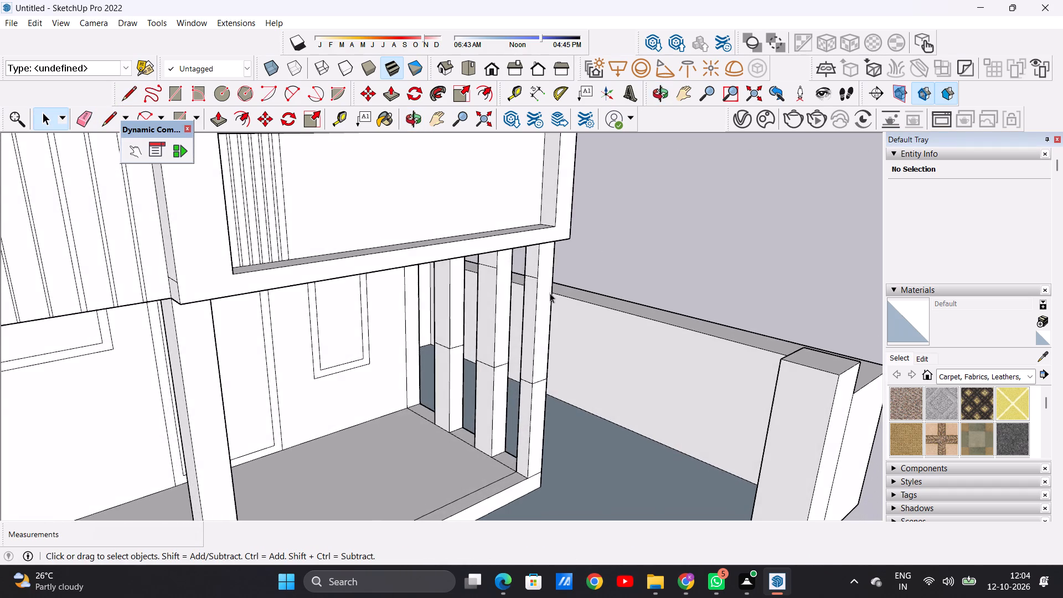
scroll(544, 277, "up", 7)
key("l")
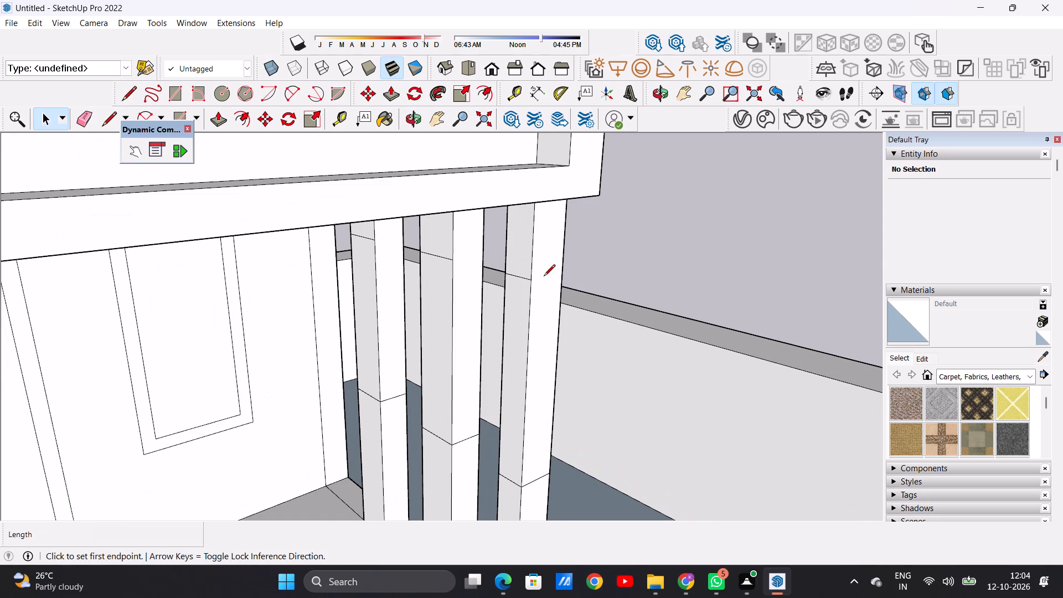
scroll(544, 280, "up", 5)
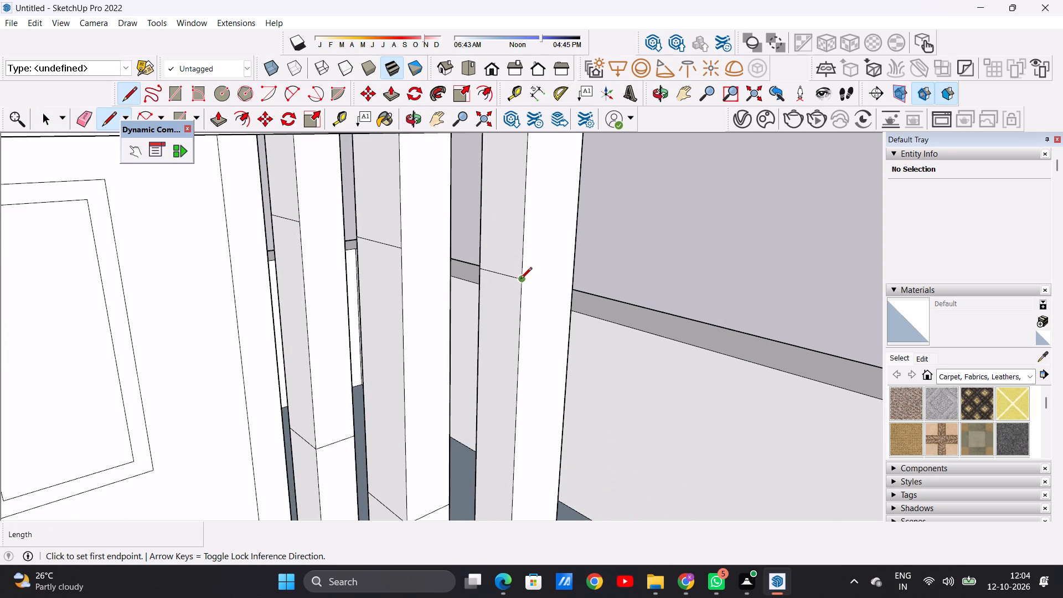
left_click(520, 280)
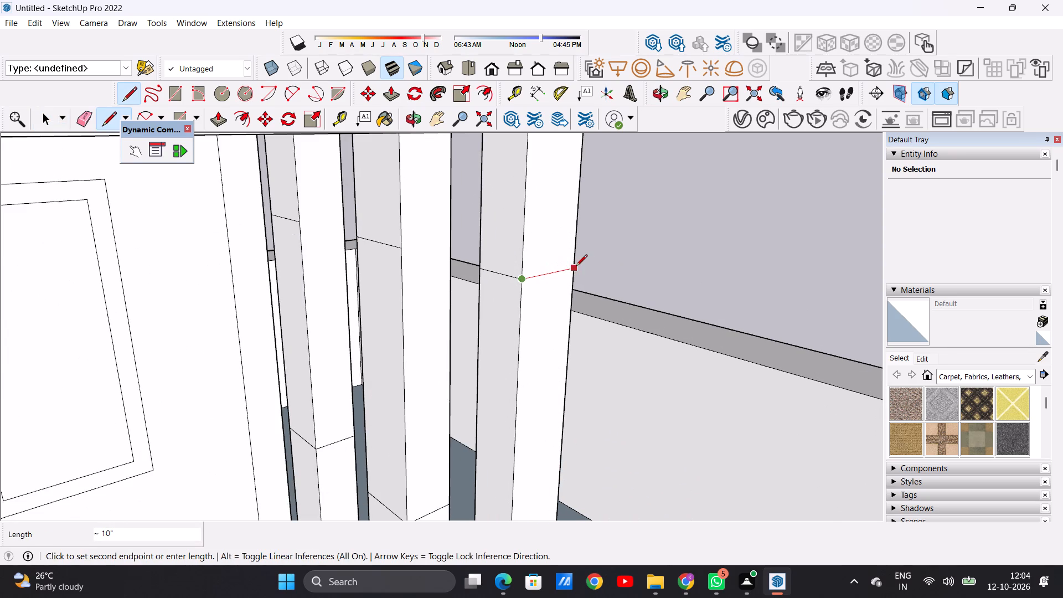
left_click(576, 267)
Extend the front post's upper line about 7 13/16" across its outer face, towards the boundary wall.
middle_click_drag(585, 274, 268, 294)
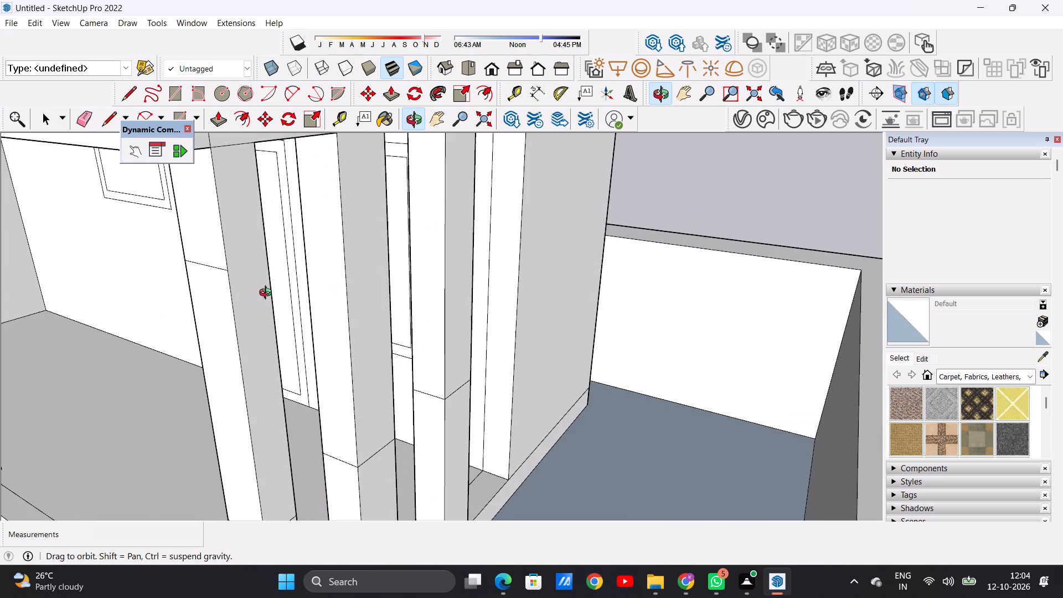
middle_click_drag(268, 294, 266, 294)
scroll(236, 279, "up", 3)
left_click(215, 262)
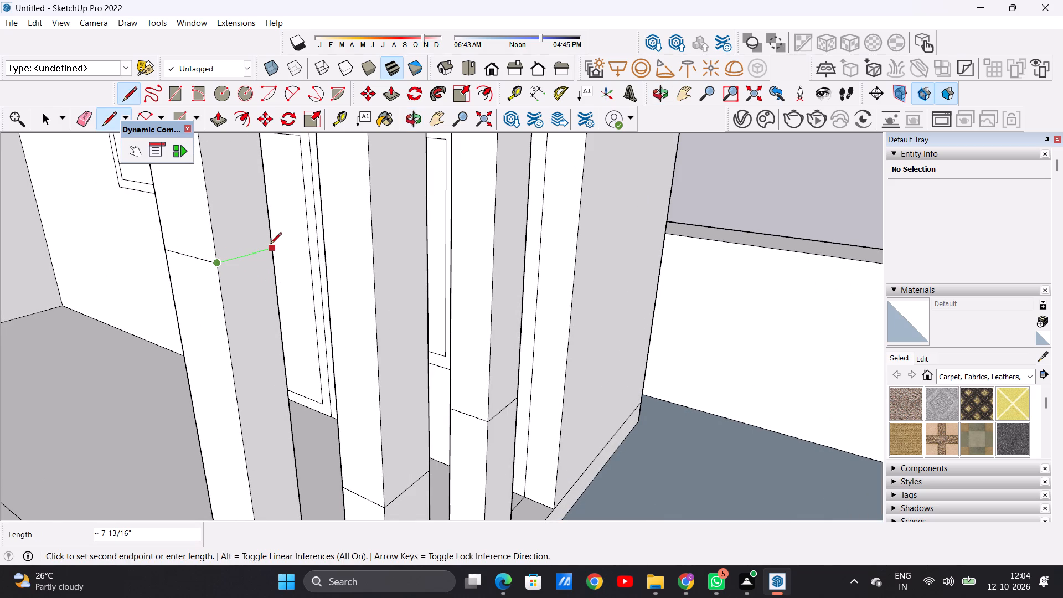
left_click(276, 245)
Close the front post's upper line with an edge about 10" long across its house-facing side.
middle_click_drag(310, 246, 202, 262)
scroll(298, 246, "down", 6)
middle_click_drag(202, 276, 75, 282)
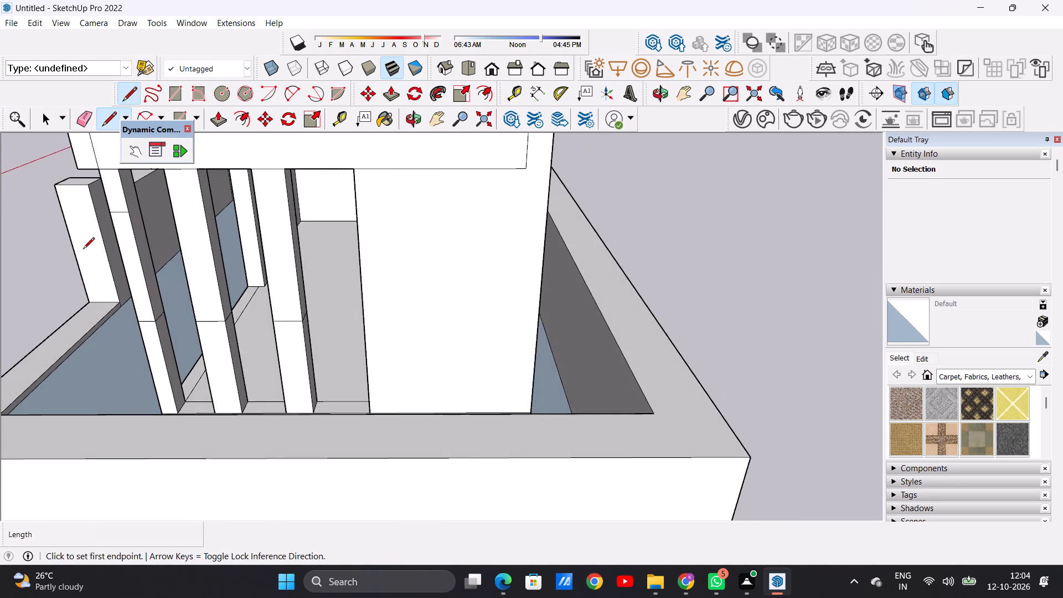
scroll(95, 215, "up", 5)
scroll(155, 207, "up", 12)
left_click(130, 224)
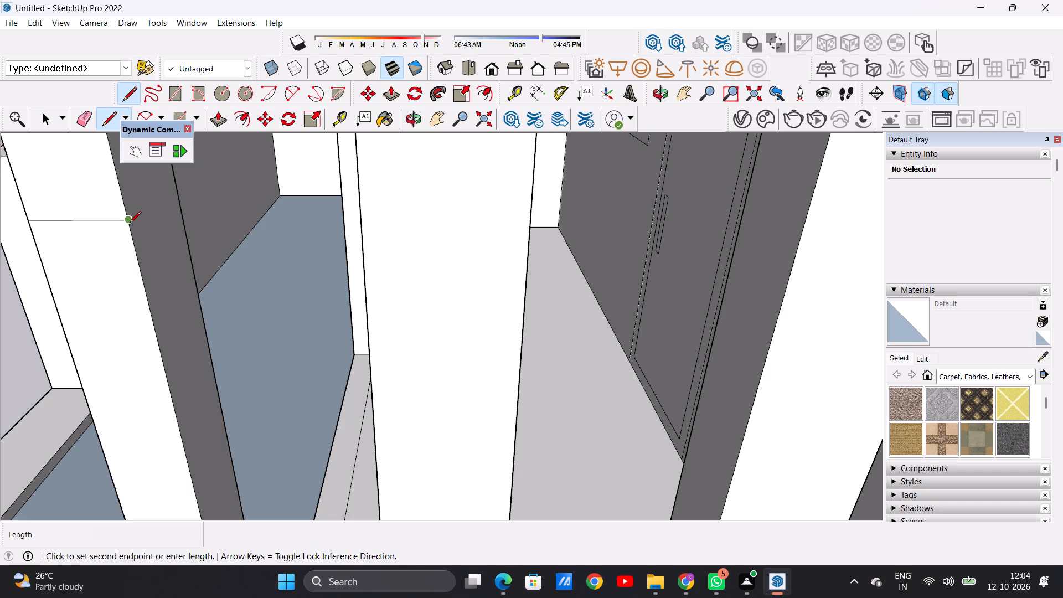
left_click(178, 186)
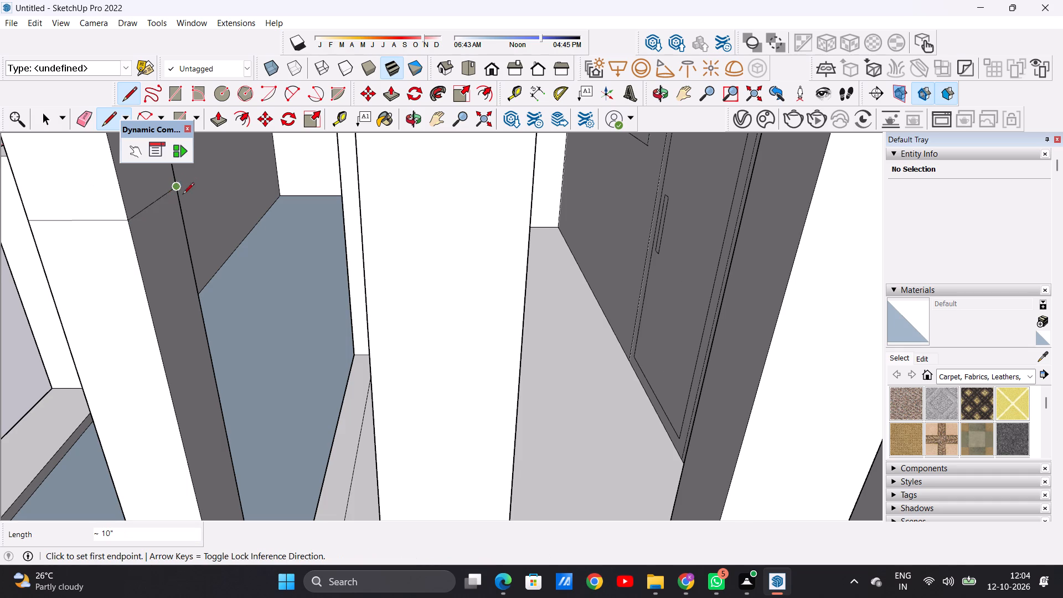
Continue the upper line across the full width of the middle post's street-facing side.
scroll(183, 195, "down", 7)
middle_click_drag(194, 295, 682, 264)
scroll(612, 203, "up", 7)
scroll(601, 194, "down", 2)
scroll(601, 194, "up", 3)
left_click(597, 192)
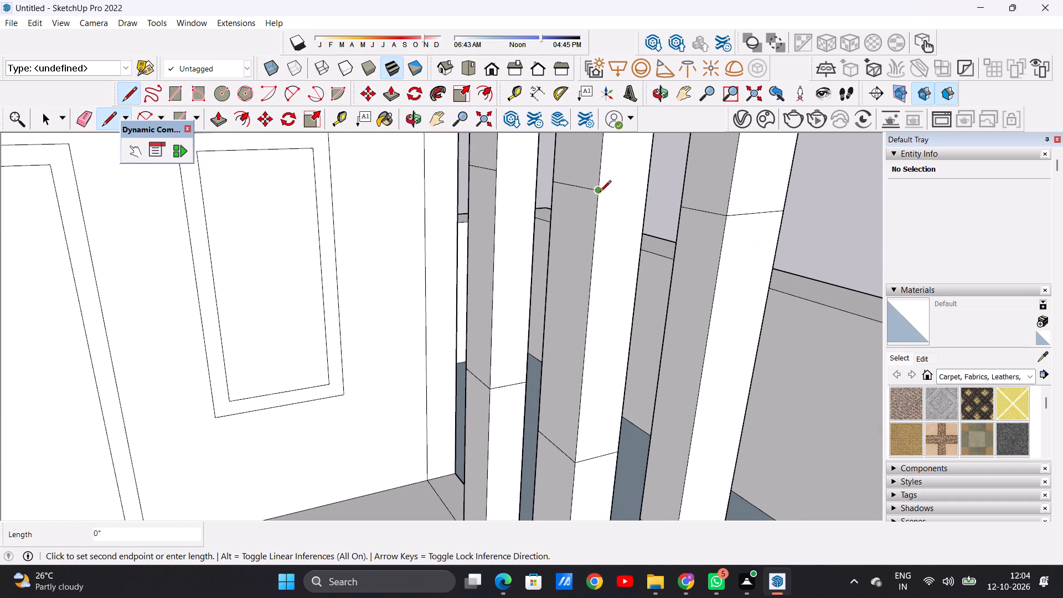
left_click(647, 188)
Extend the middle post's upper line about 1' 1 3/8" across its outer face, towards the boundary wall.
middle_click_drag(663, 202, 651, 209)
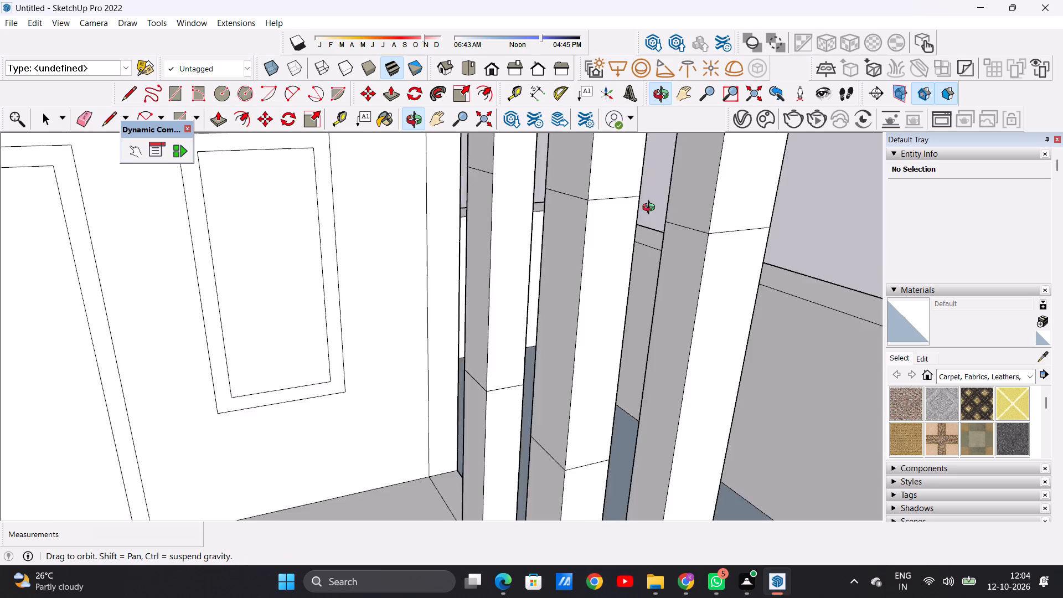
middle_click_drag(651, 209, 366, 226)
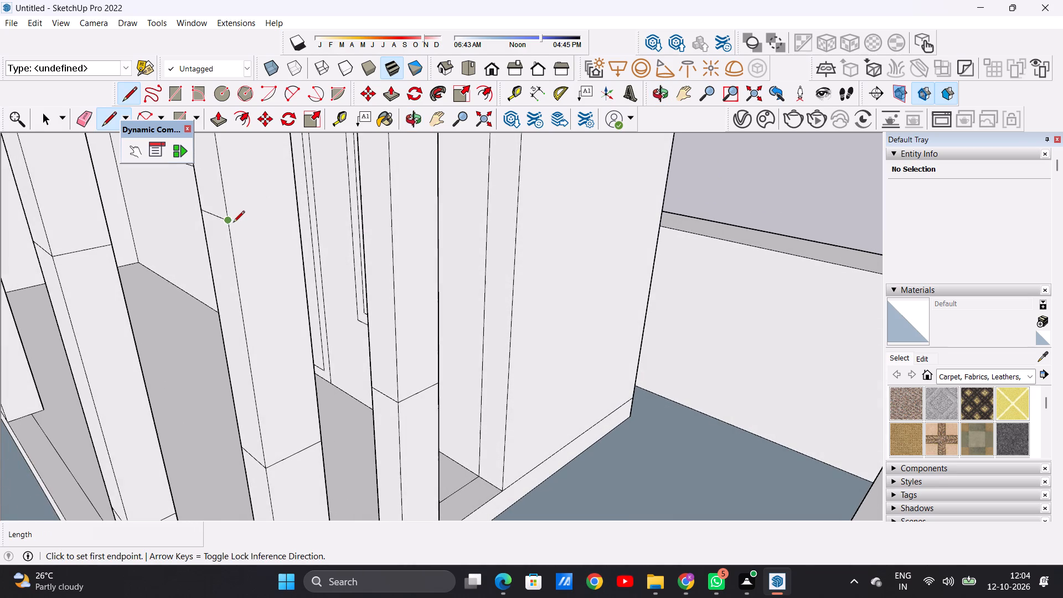
left_click(229, 223)
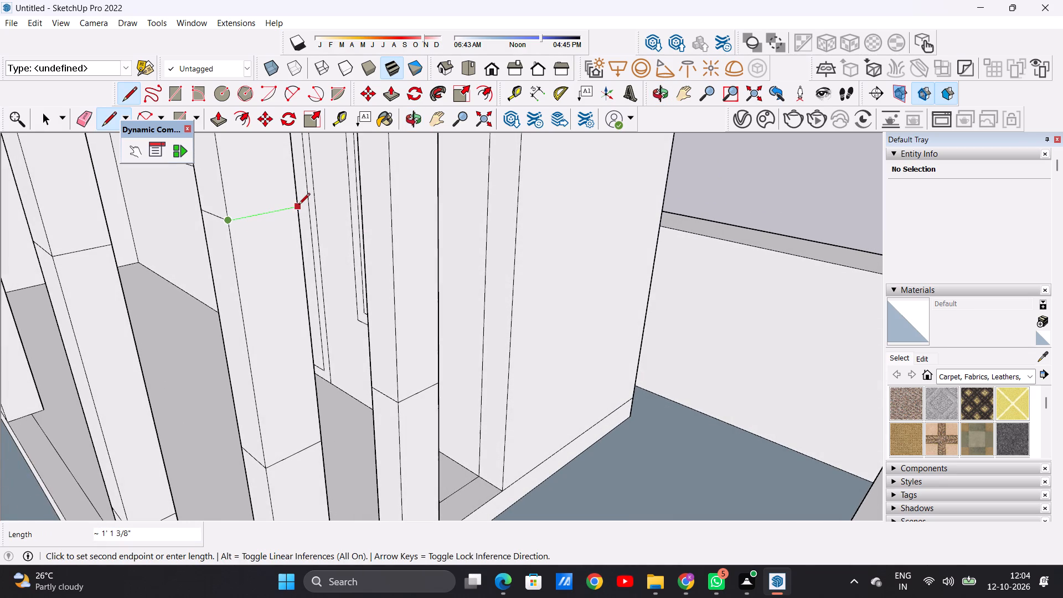
left_click(298, 205)
Close the middle post's upper line with an edge about 10" long across its house-facing side.
middle_click_drag(337, 207, 137, 250)
scroll(181, 274, "down", 3)
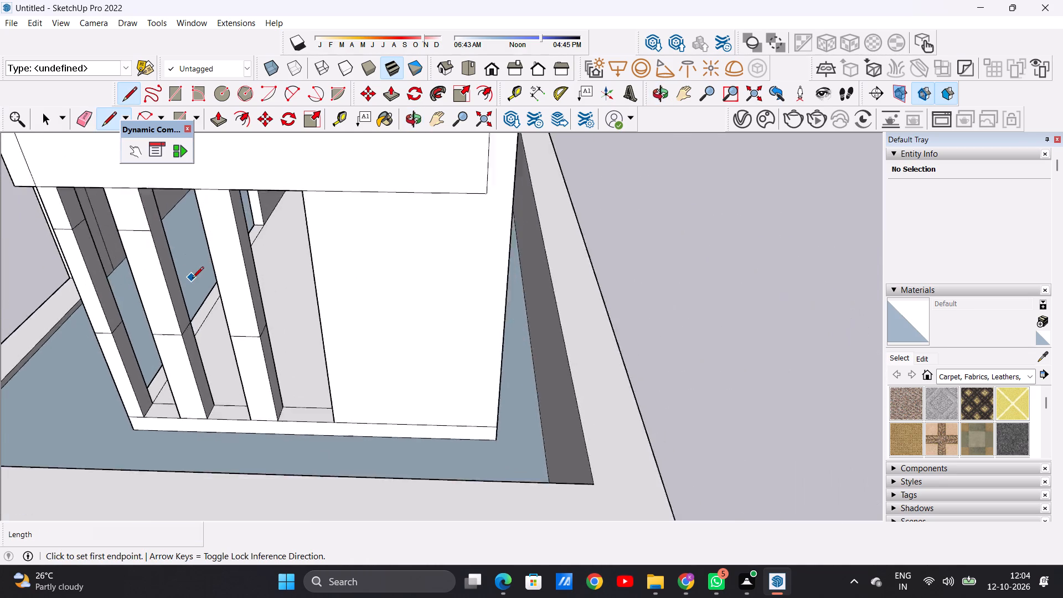
scroll(192, 279, "down", 3)
scroll(162, 227, "up", 15)
scroll(191, 251, "down", 6)
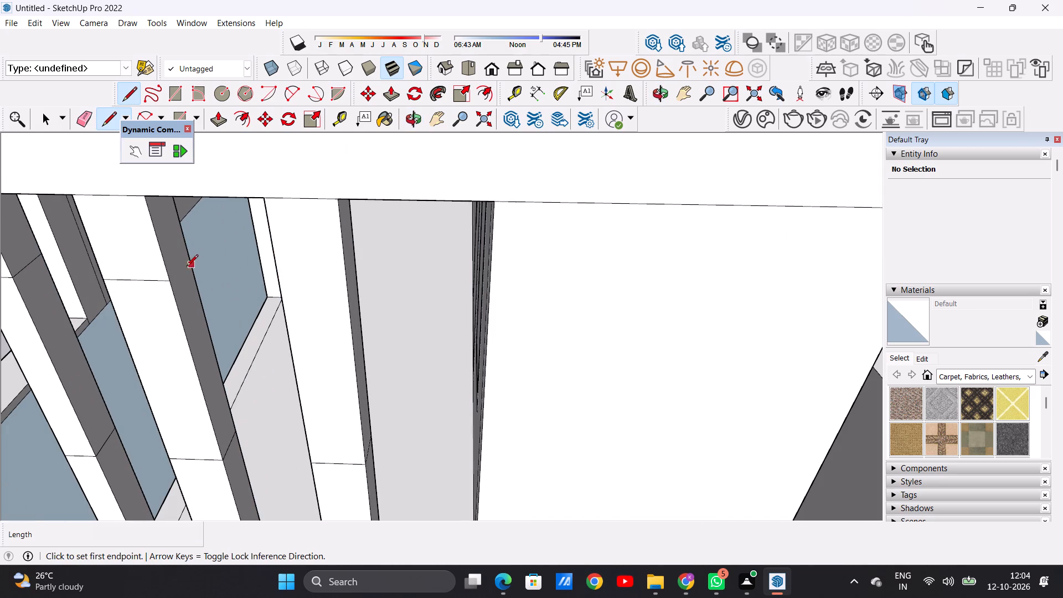
left_click(171, 282)
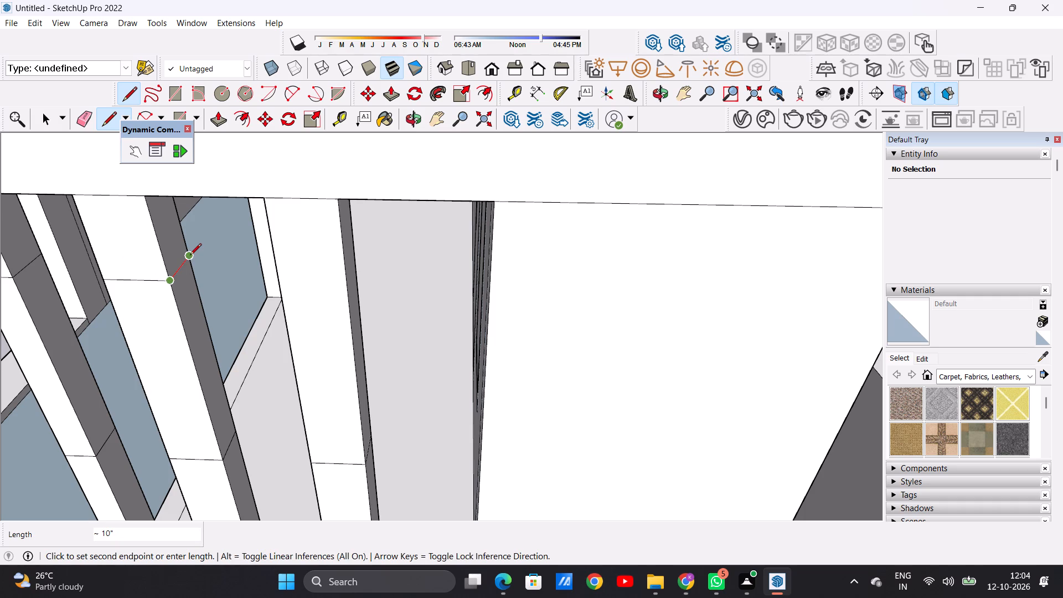
left_click(190, 256)
Continue the upper line about 10" across the street-facing side of the post nearest the house wall.
scroll(251, 286, "down", 8)
middle_click_drag(212, 303, 390, 302)
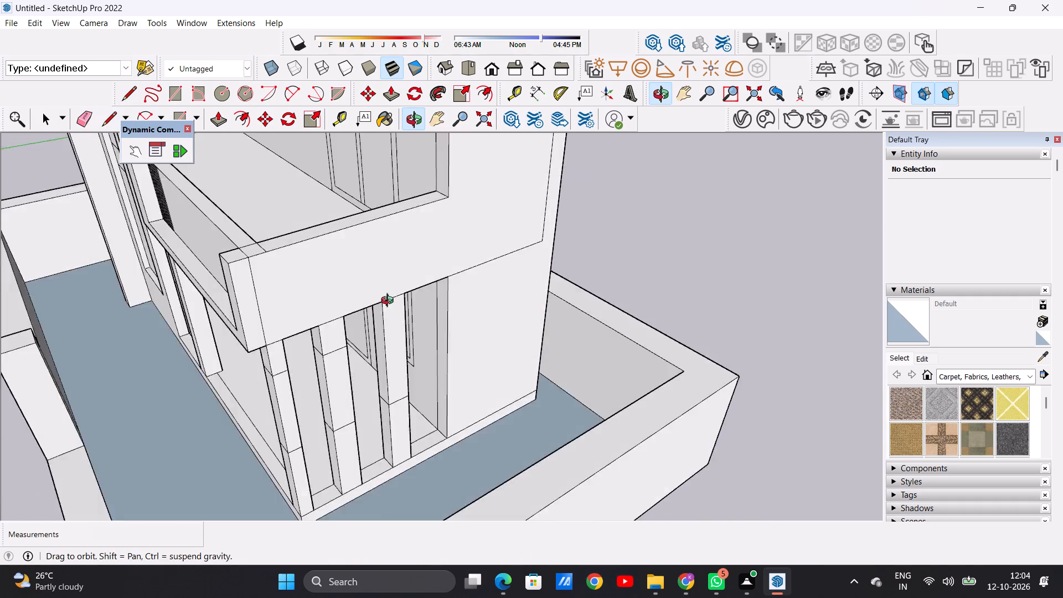
middle_click_drag(390, 302, 657, 261)
middle_click_drag(656, 308, 678, 298)
scroll(566, 297, "down", 5)
scroll(579, 319, "up", 3)
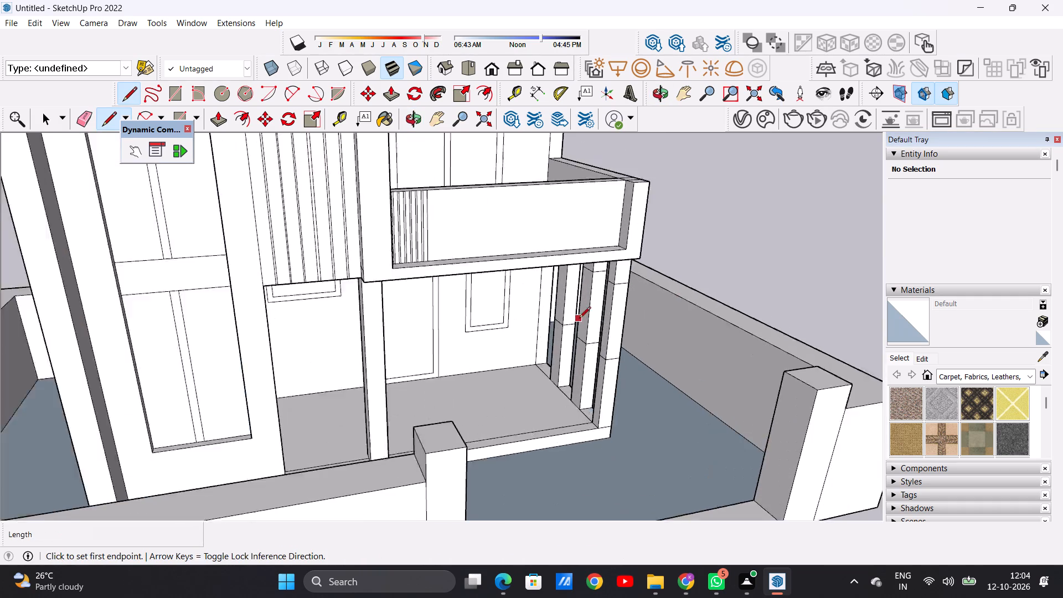
scroll(579, 319, "up", 4)
middle_click_drag(543, 311, 566, 242)
scroll(554, 247, "up", 3)
scroll(554, 247, "down", 1)
scroll(554, 247, "up", 11)
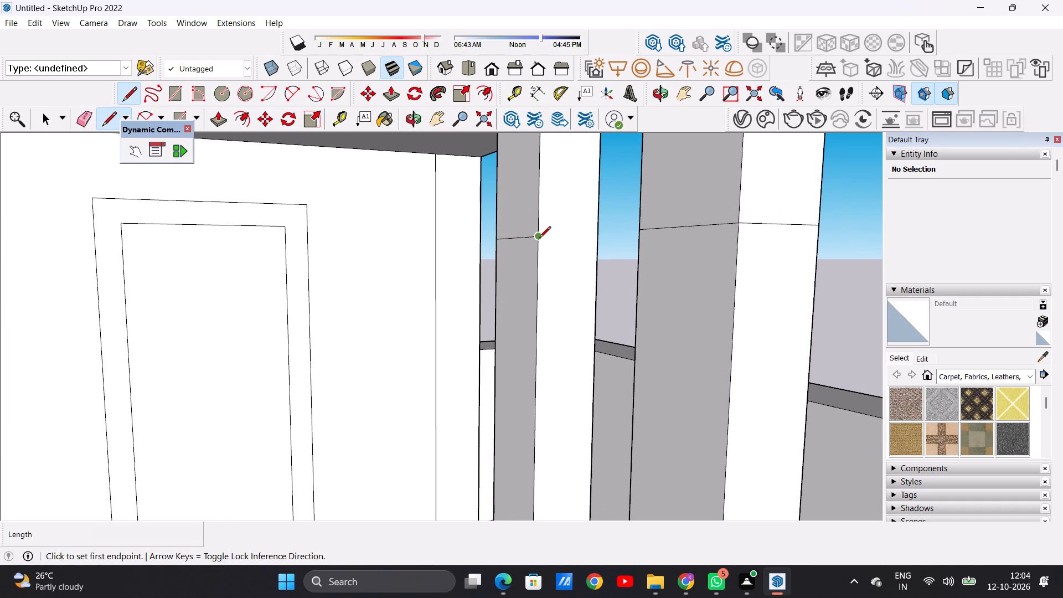
left_click(540, 236)
left_click(597, 237)
Extend the upper line across the full width of the outer face of the post nearest the house wall.
middle_click_drag(655, 260, 255, 306)
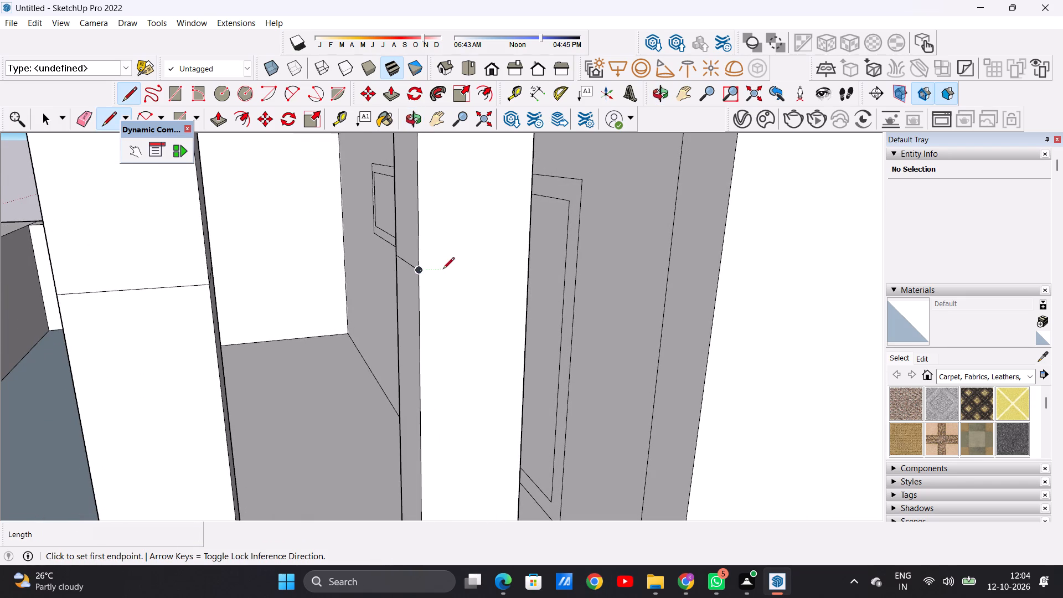
left_click(419, 273)
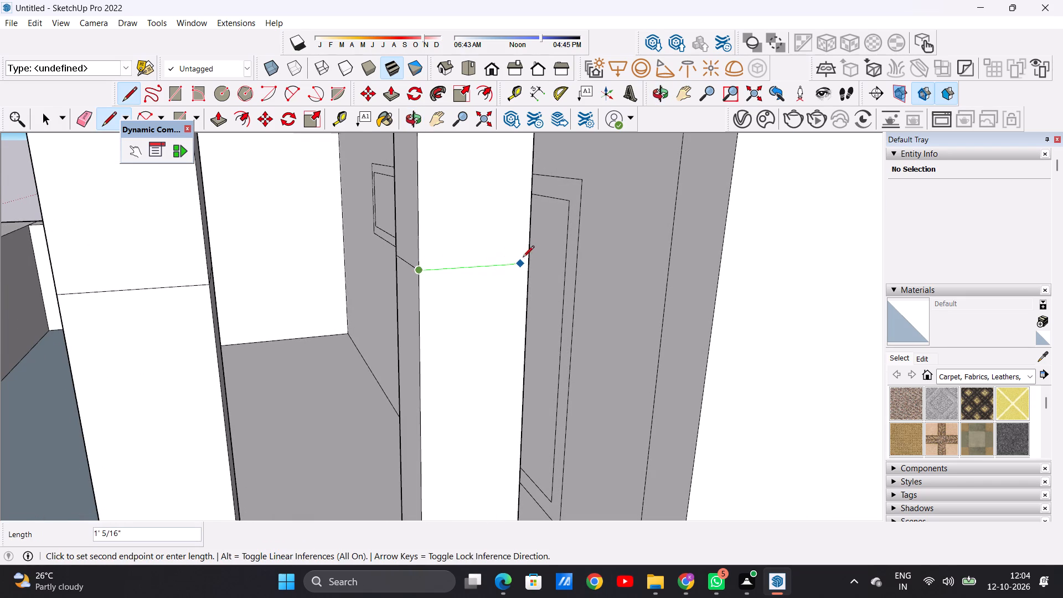
left_click(530, 262)
Close the upper line with an edge about 10" long across the house-facing side of the post nearest the house wall.
middle_click_drag(554, 259, 365, 276)
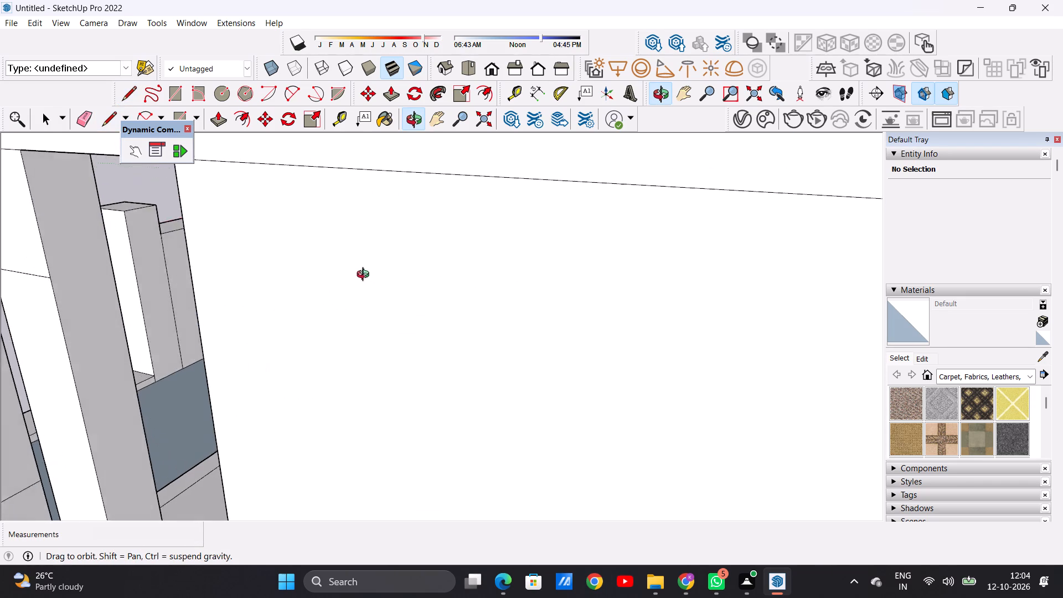
middle_click_drag(365, 276, 363, 275)
scroll(415, 259, "down", 4)
scroll(149, 269, "up", 6)
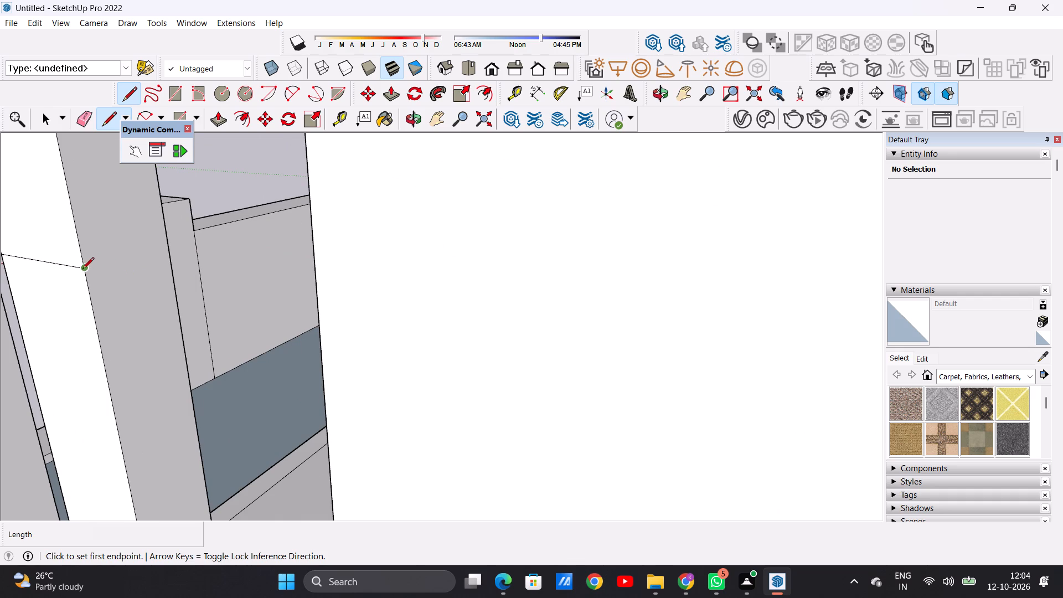
left_click(82, 270)
left_click(174, 249)
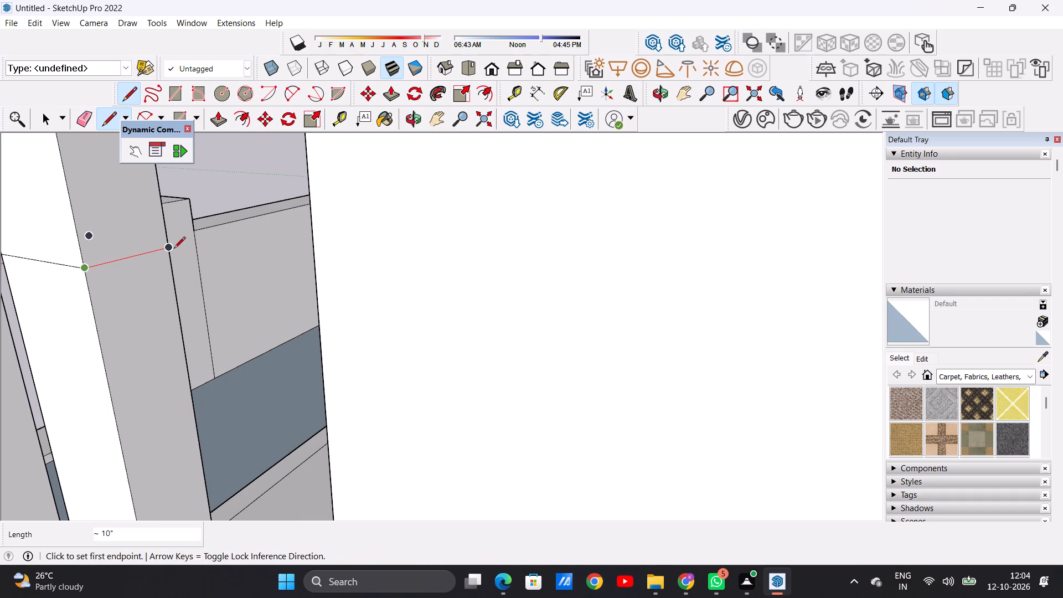
key("space")
Draw a vertical line about 6' 1" high from the base of the gate pillar nearest the porch's side posts, on its opening-facing side.
scroll(197, 295, "down", 4)
scroll(208, 305, "up", 1)
scroll(208, 305, "down", 19)
middle_click_drag(171, 332, 322, 321)
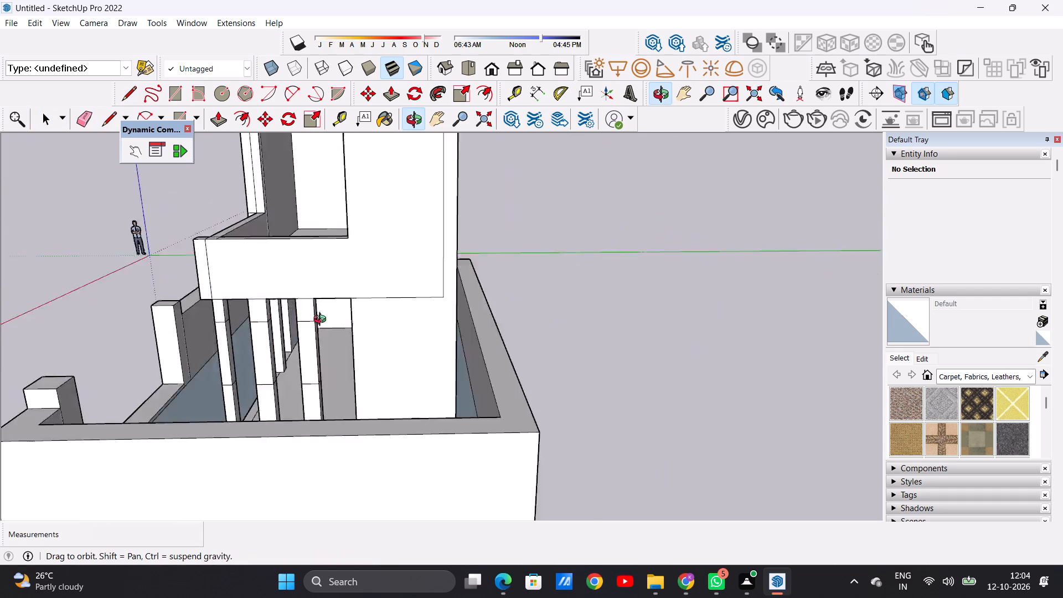
middle_click_drag(322, 321, 488, 307)
middle_click_drag(363, 347, 558, 344)
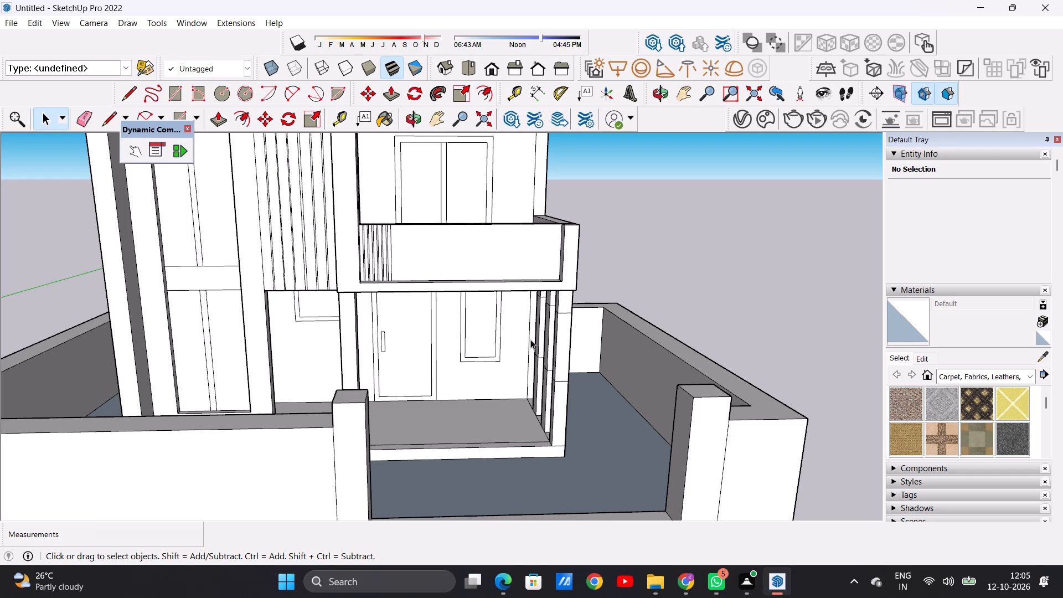
scroll(422, 366, "down", 11)
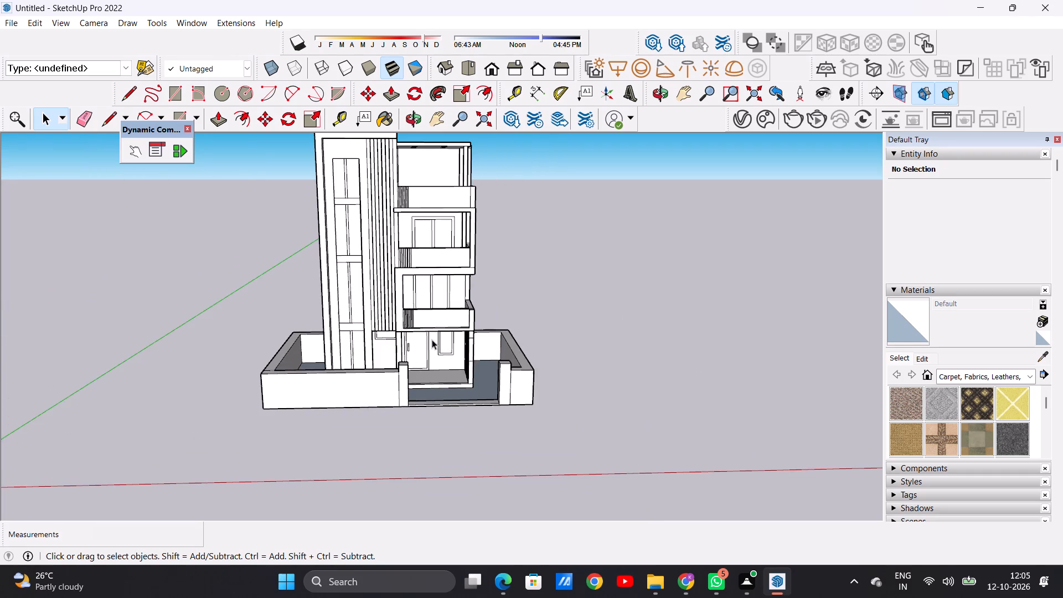
middle_click_drag(471, 389, 564, 412)
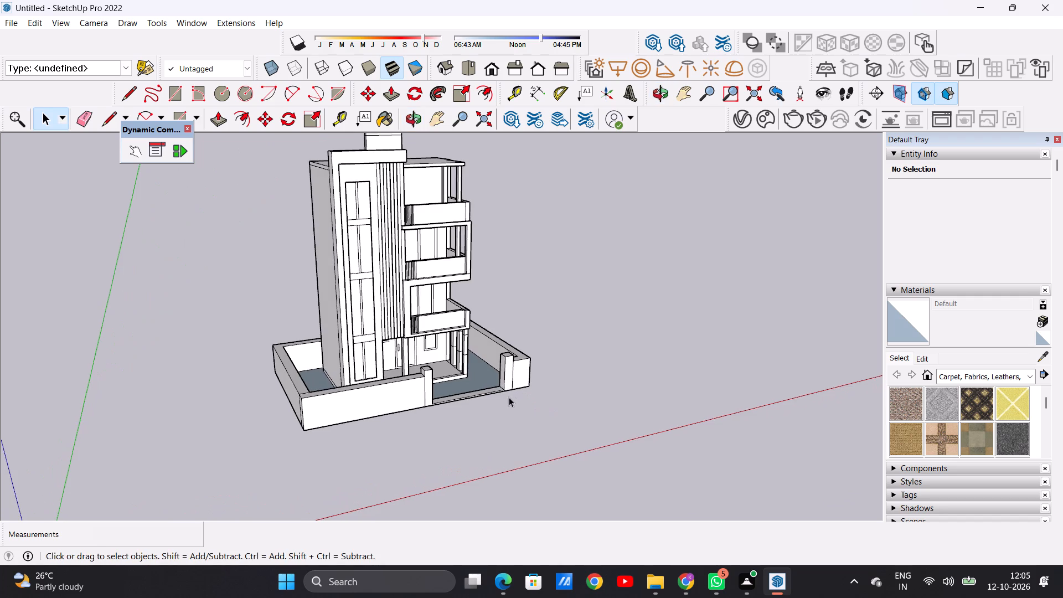
scroll(502, 388, "up", 7)
middle_click_drag(502, 383, 510, 341)
scroll(503, 334, "up", 6)
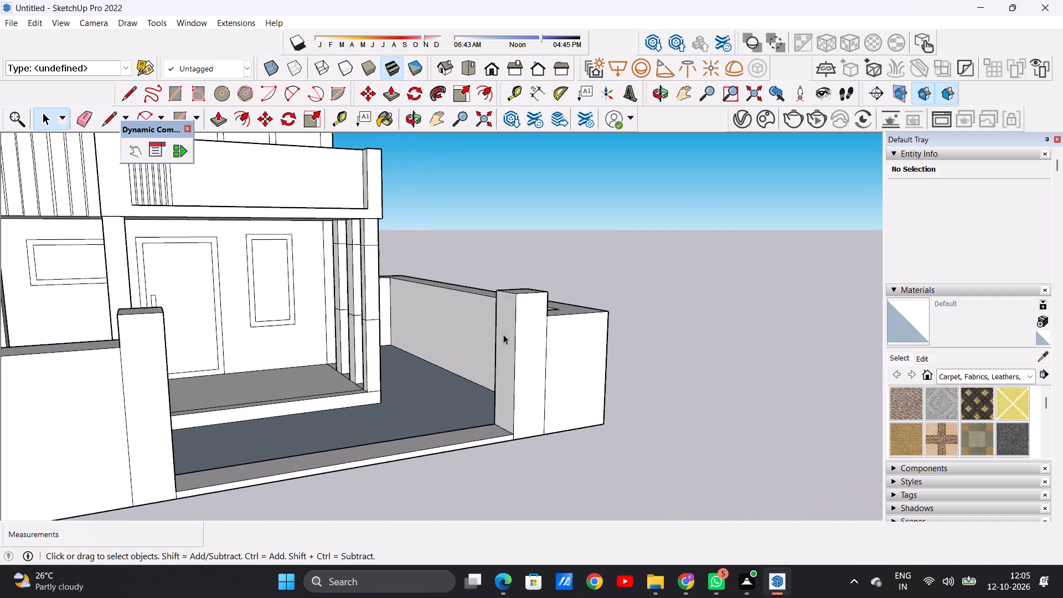
scroll(504, 324, "up", 1)
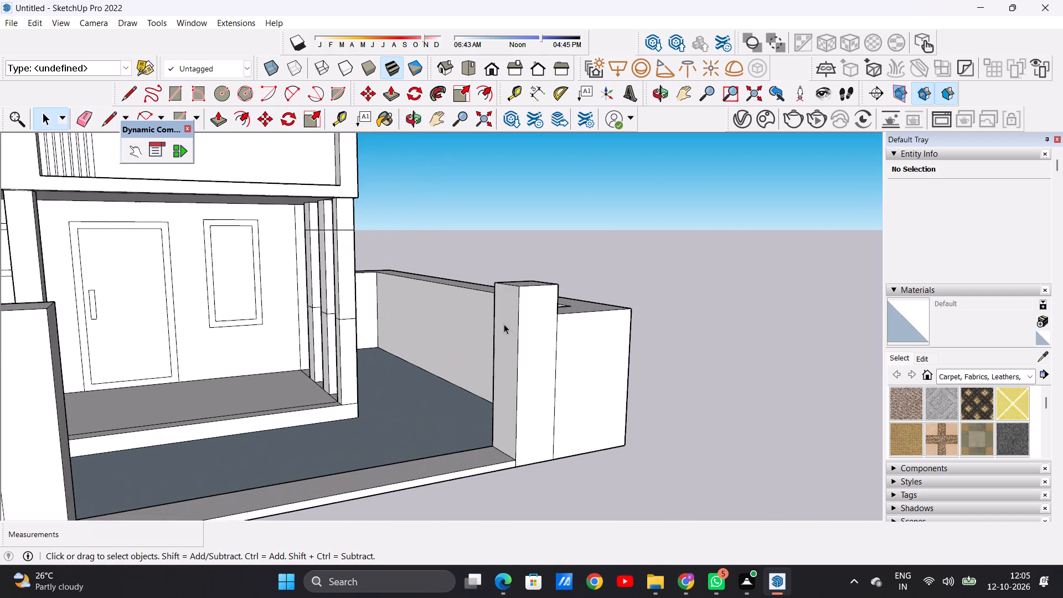
scroll(504, 324, "up", 2)
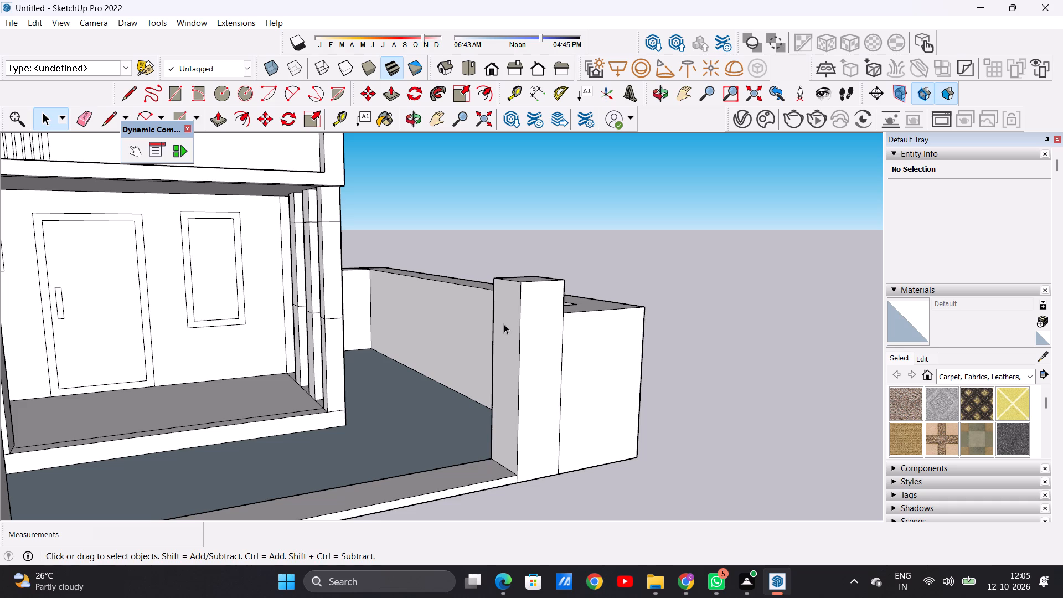
scroll(504, 324, "up", 1)
middle_click_drag(488, 370, 611, 379)
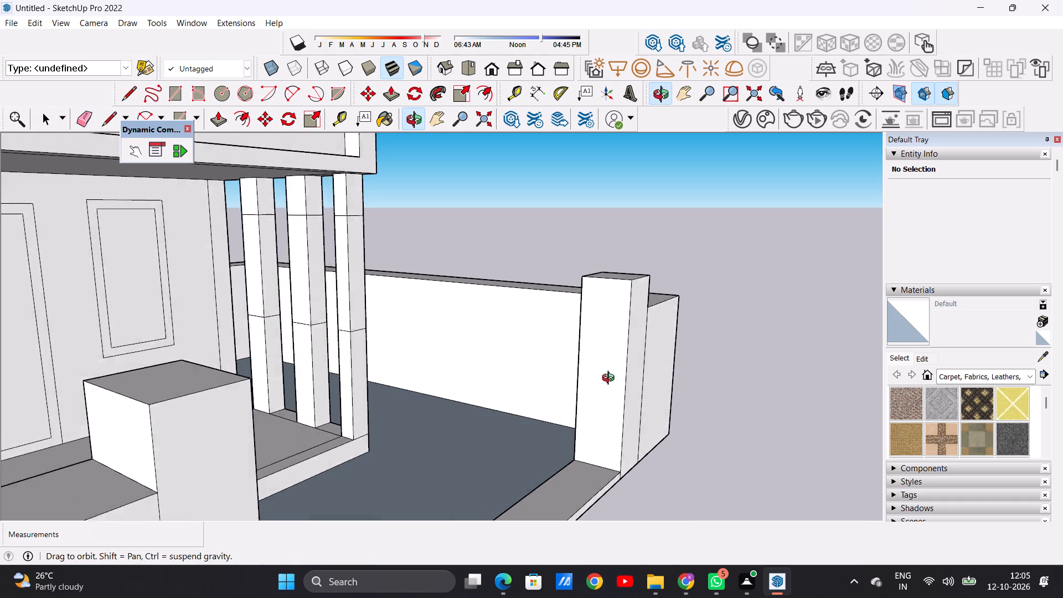
middle_click_drag(611, 379, 611, 380)
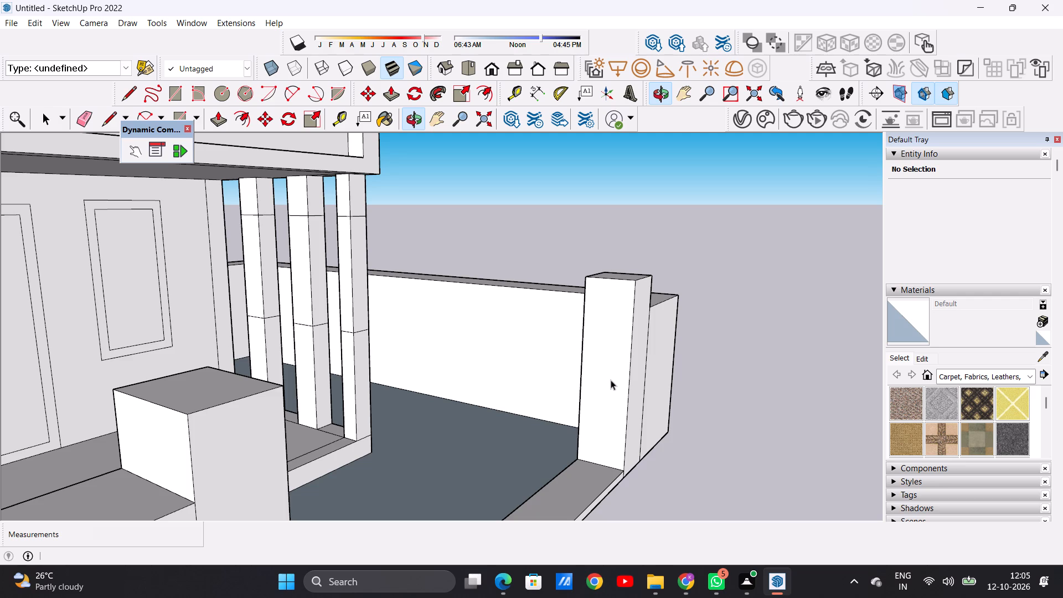
key("l")
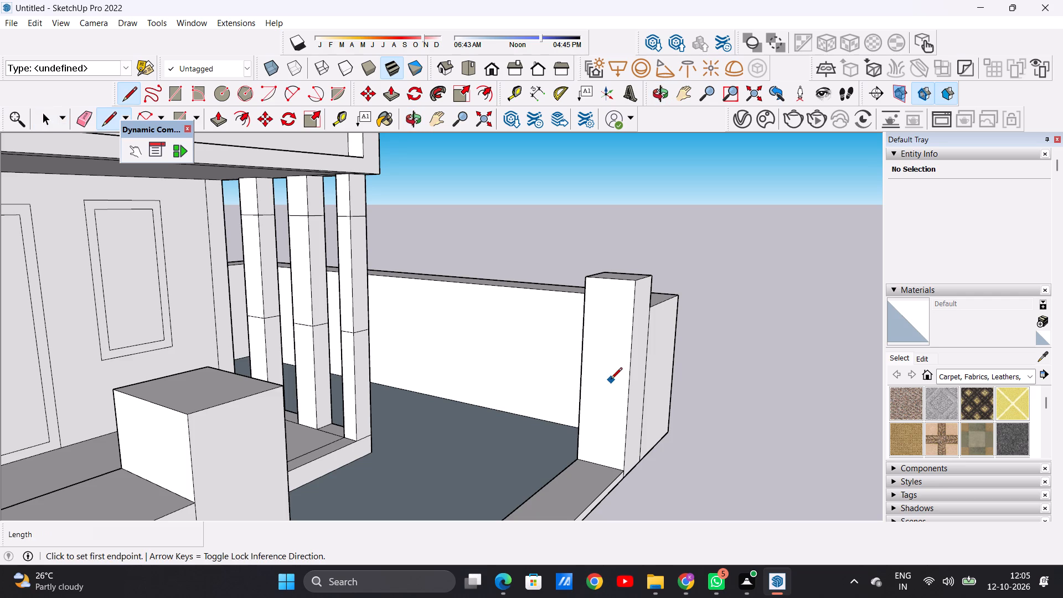
scroll(628, 517, "up", 1)
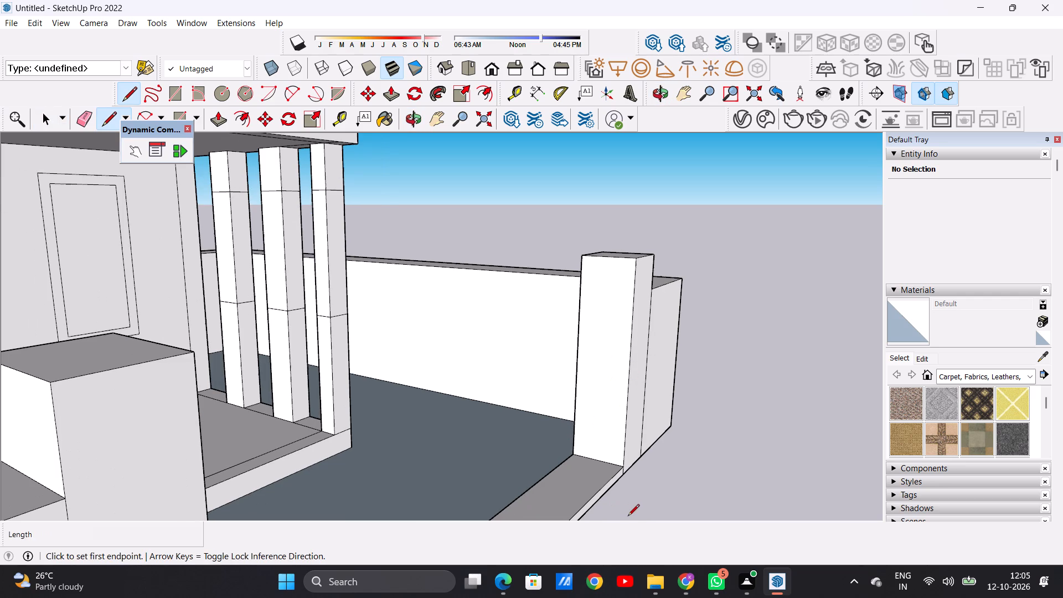
scroll(583, 465, "up", 1)
scroll(583, 465, "down", 1)
scroll(583, 465, "up", 4)
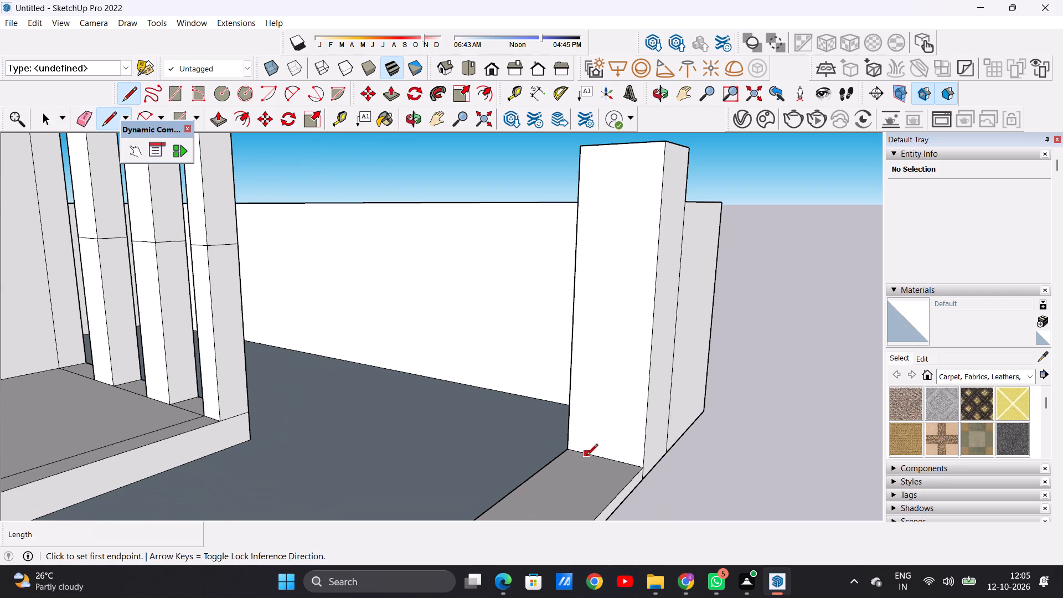
left_click(587, 456)
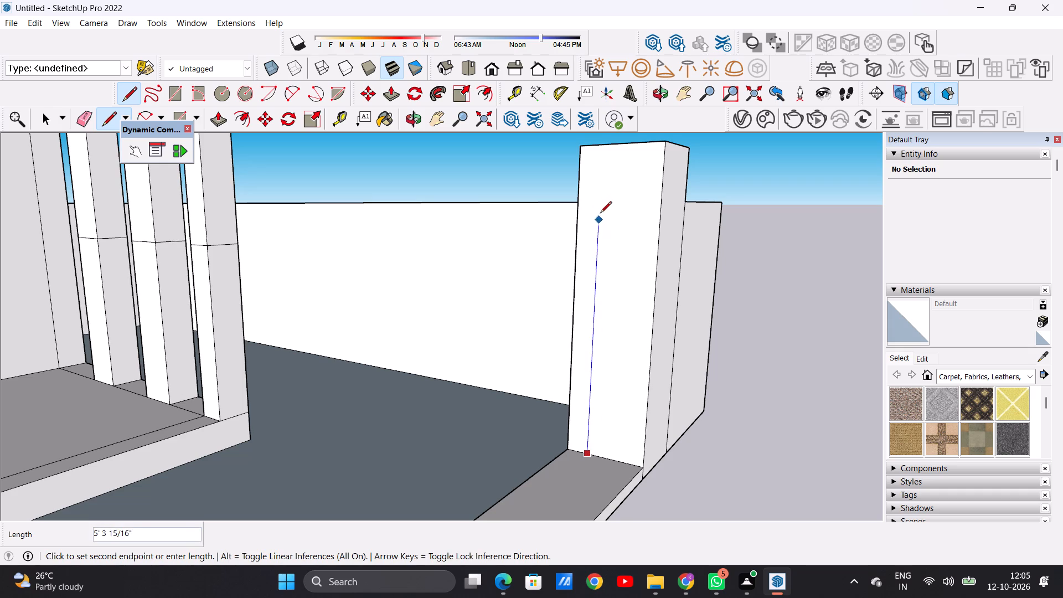
left_click(600, 184)
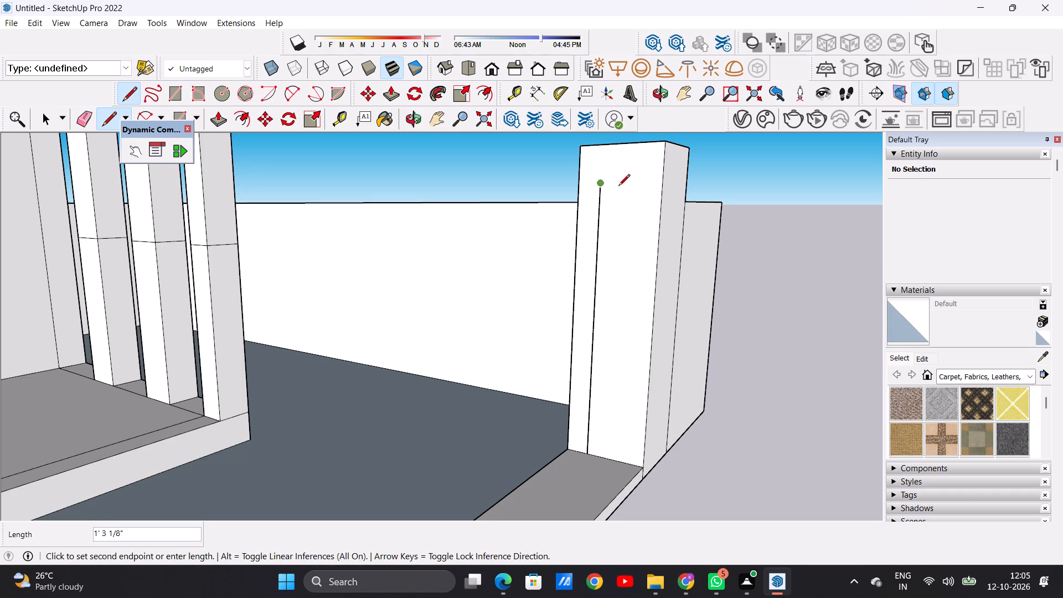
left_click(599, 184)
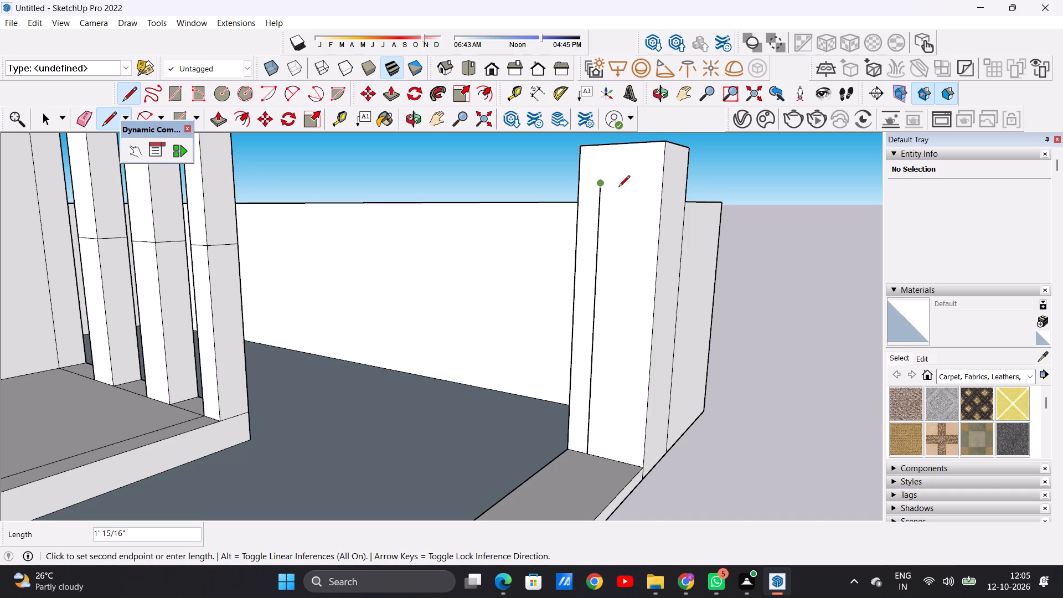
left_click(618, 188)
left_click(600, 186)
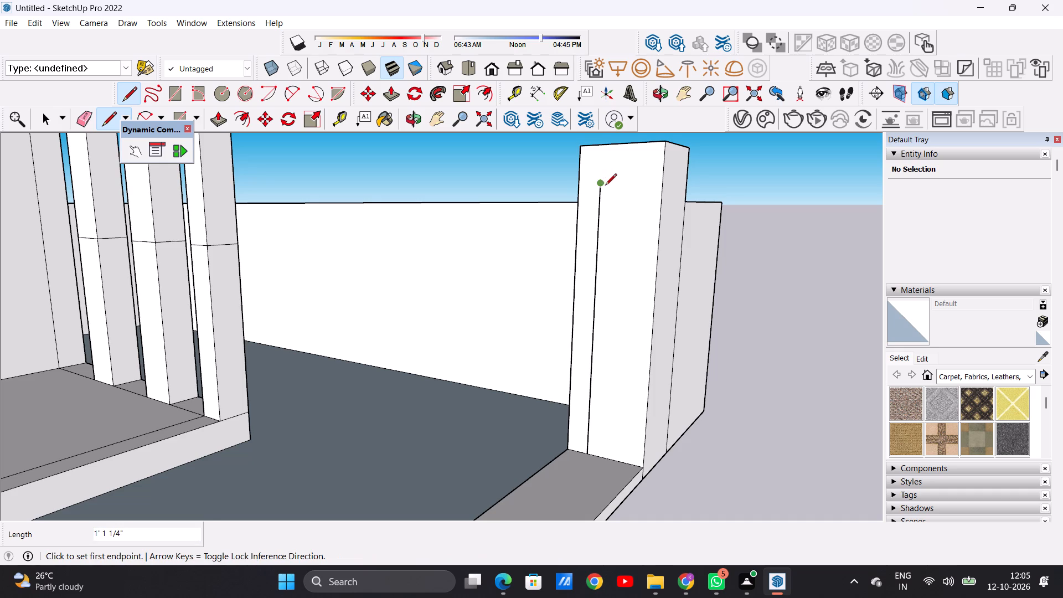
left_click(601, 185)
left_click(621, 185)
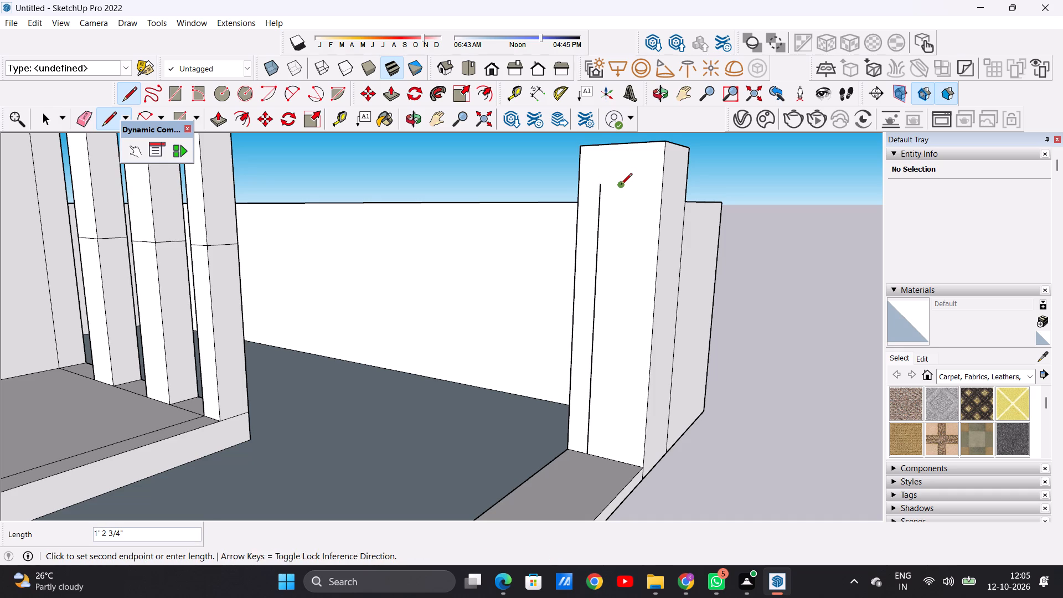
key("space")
Draw a second, parallel vertical line on the gate pillar's face and close the strip's top with an edge about 4 11/16" long.
scroll(570, 452, "up", 12)
scroll(629, 445, "down", 1)
scroll(629, 448, "up", 9)
scroll(601, 462, "down", 14)
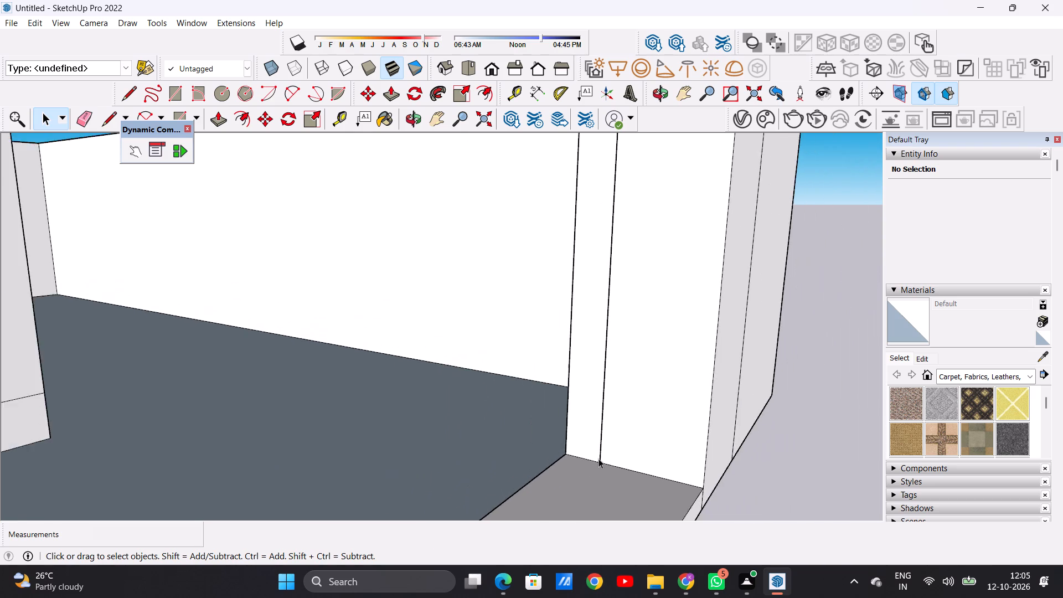
scroll(598, 458, "down", 9)
scroll(618, 450, "up", 7)
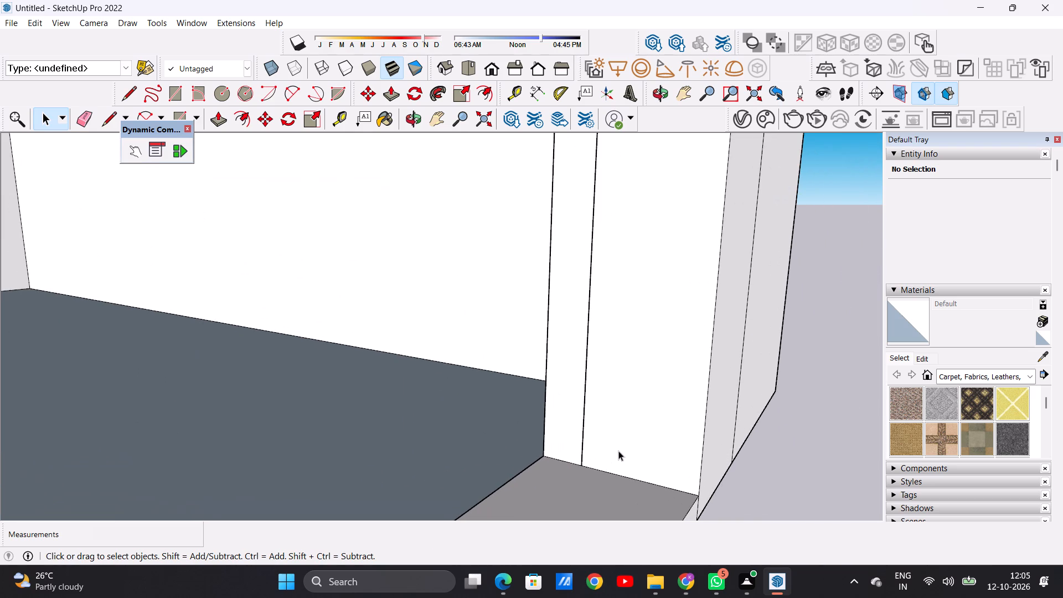
key("l")
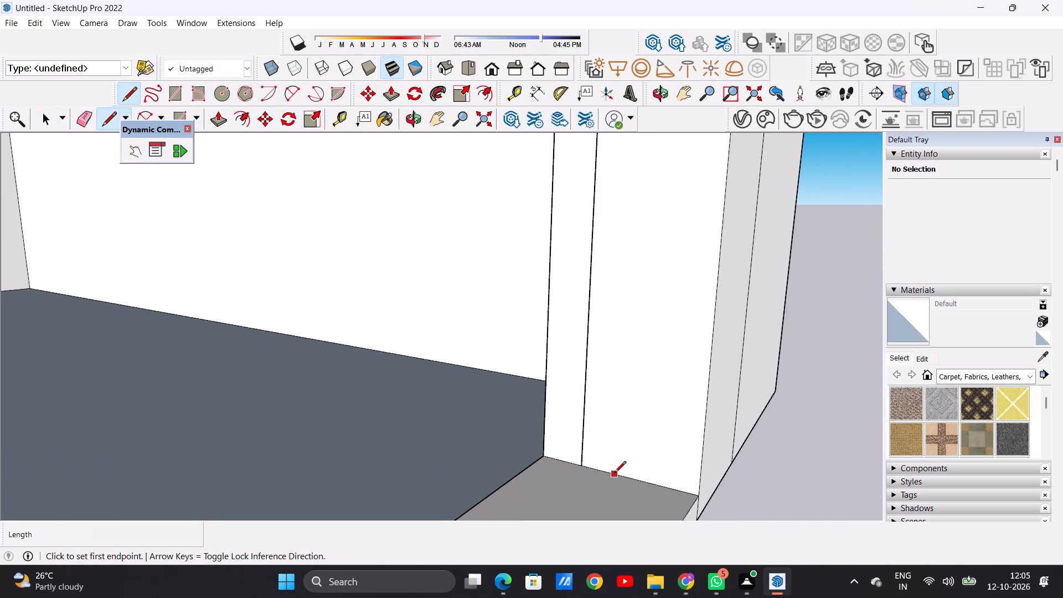
left_click(615, 473)
scroll(637, 395, "down", 16)
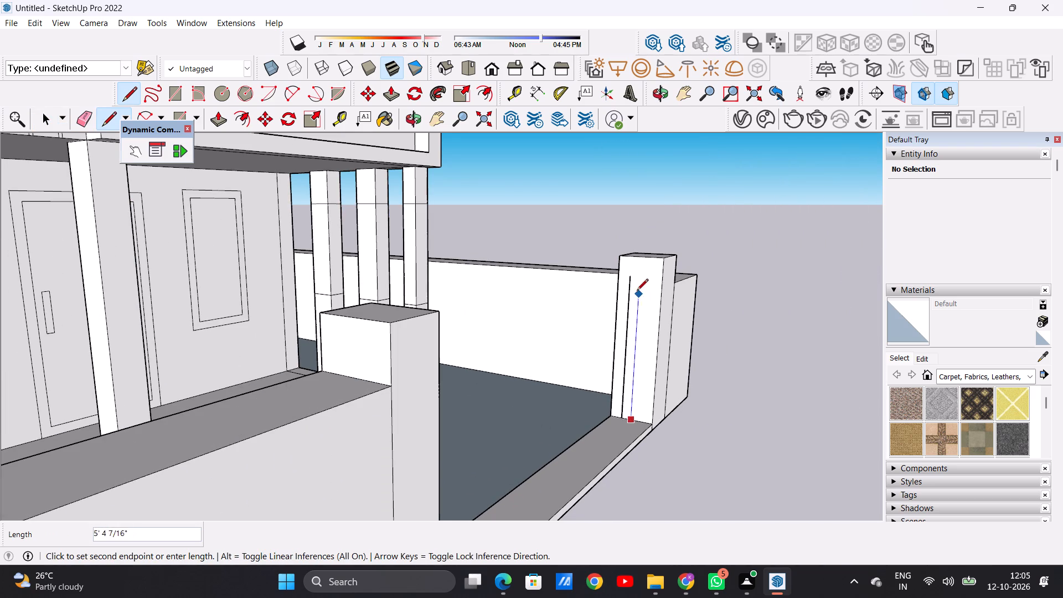
scroll(636, 286, "up", 6)
left_click(639, 272)
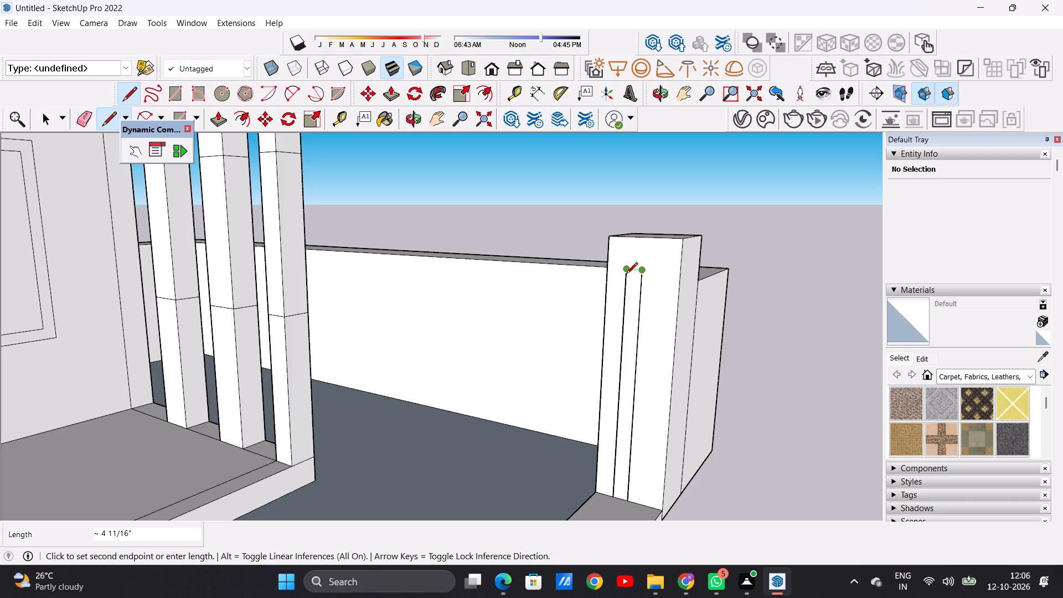
left_click(626, 275)
key("space")
Copy the narrow vertical strip about 15' 1 3/4" across the gate opening onto the facing side of the opposite gate pillar.
scroll(636, 392, "down", 15)
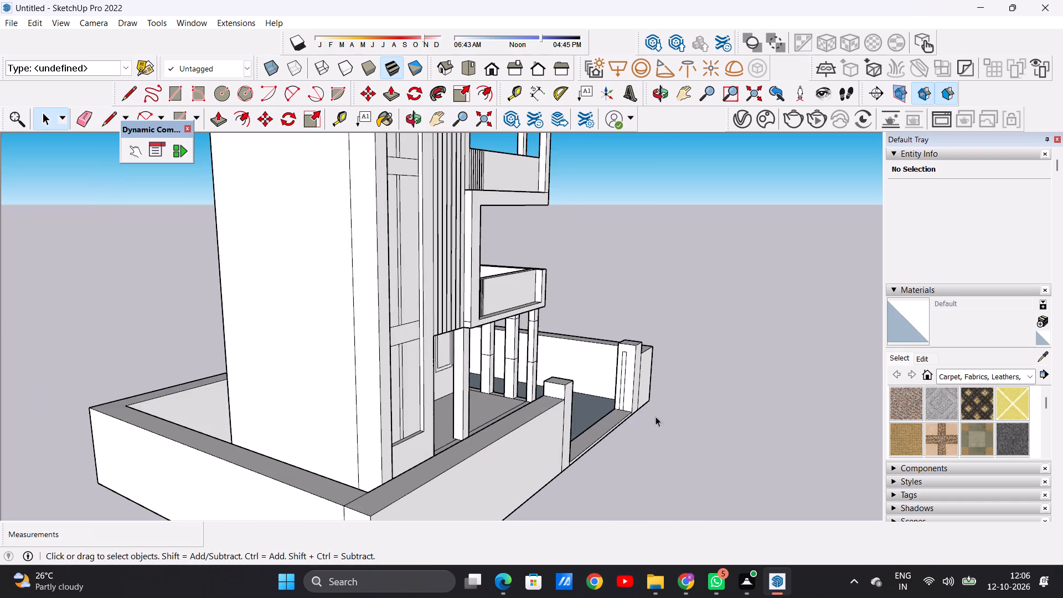
middle_click_drag(657, 432, 627, 428)
scroll(629, 404, "up", 12)
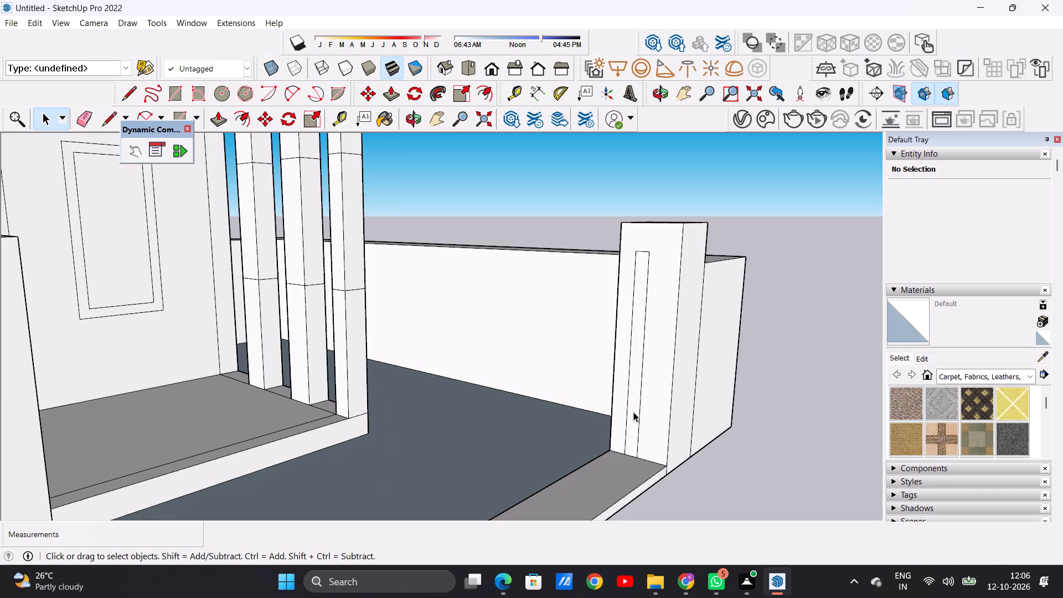
double_click(633, 412)
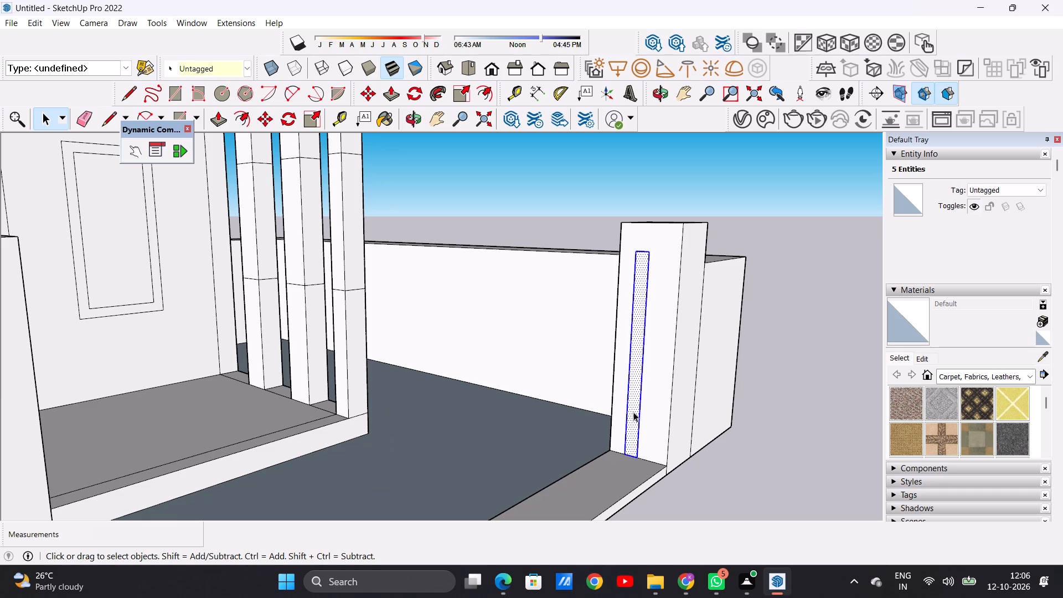
key("m")
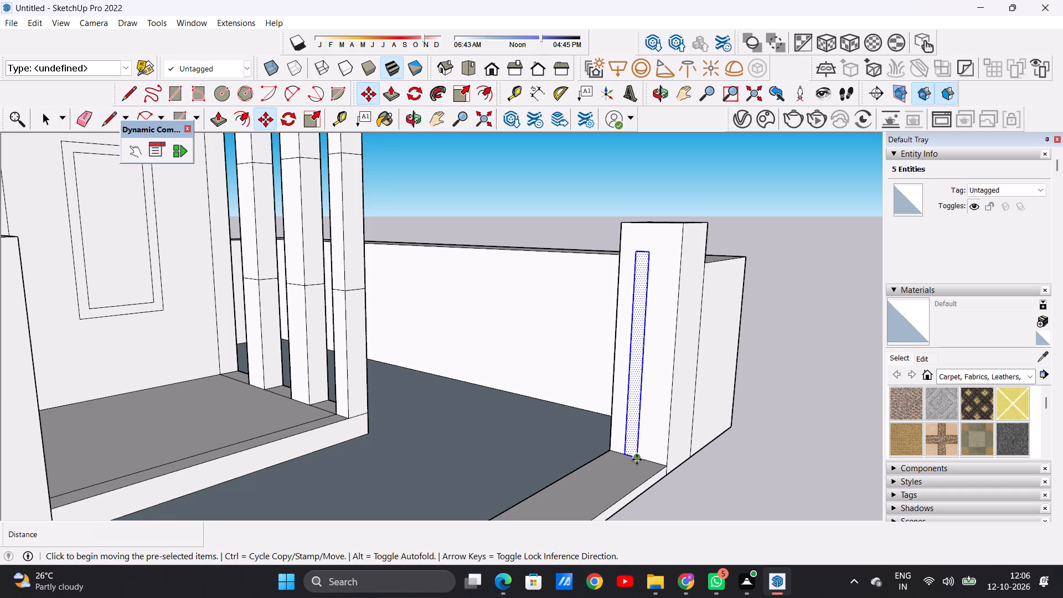
left_click(637, 460)
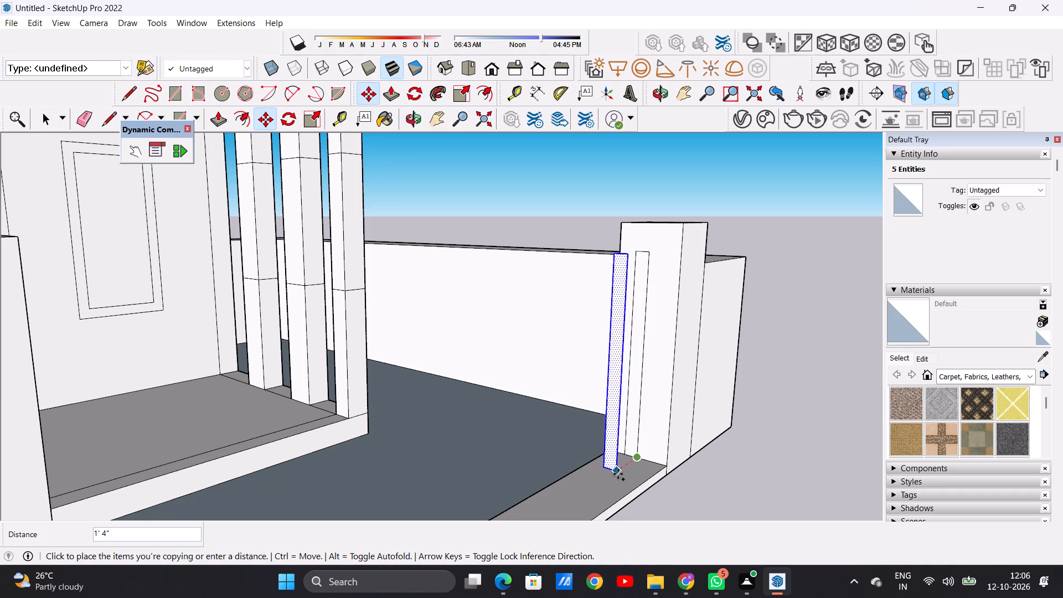
scroll(615, 474, "down", 12)
middle_click_drag(590, 484, 339, 500)
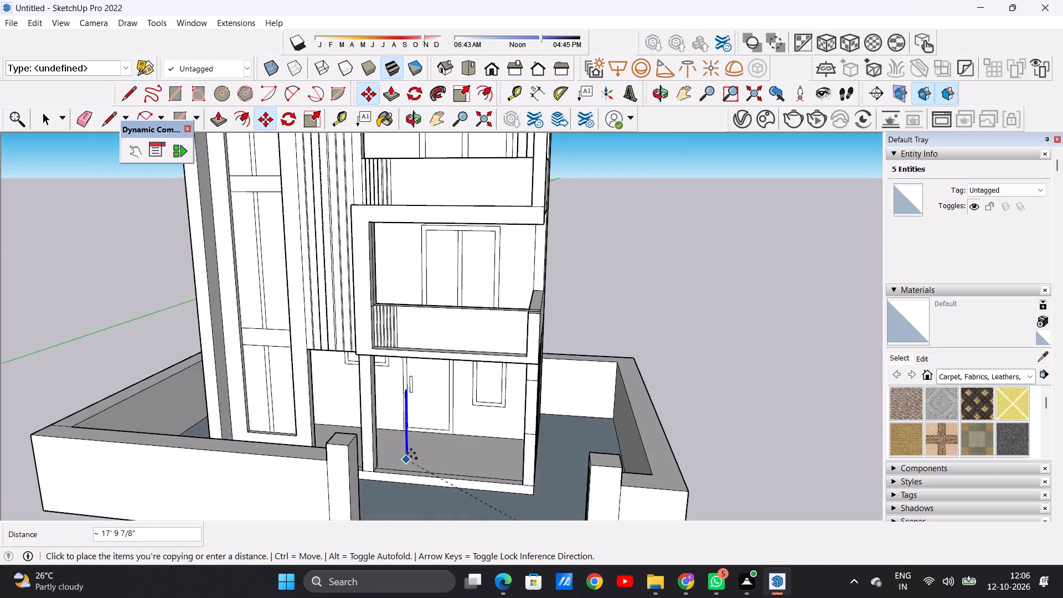
scroll(411, 453, "down", 9)
scroll(409, 483, "up", 13)
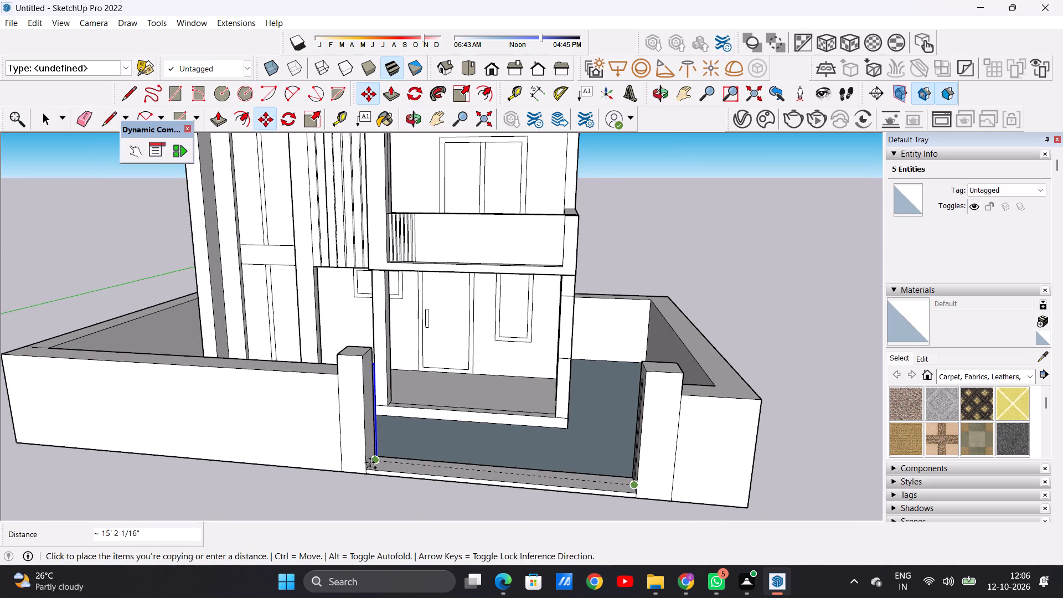
scroll(373, 467, "up", 2)
scroll(373, 467, "down", 1)
scroll(373, 467, "up", 4)
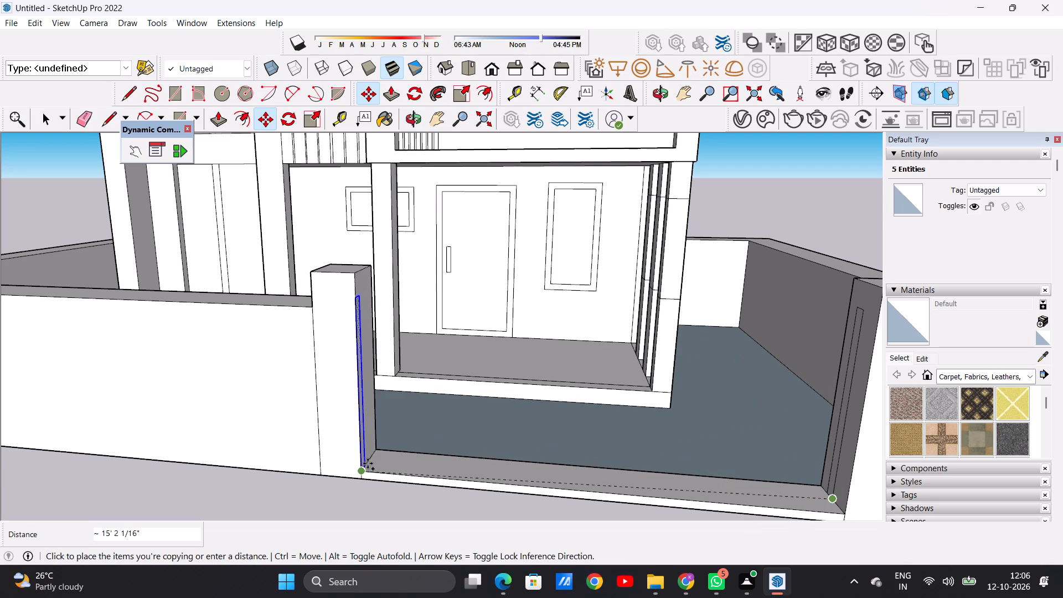
left_click(368, 463)
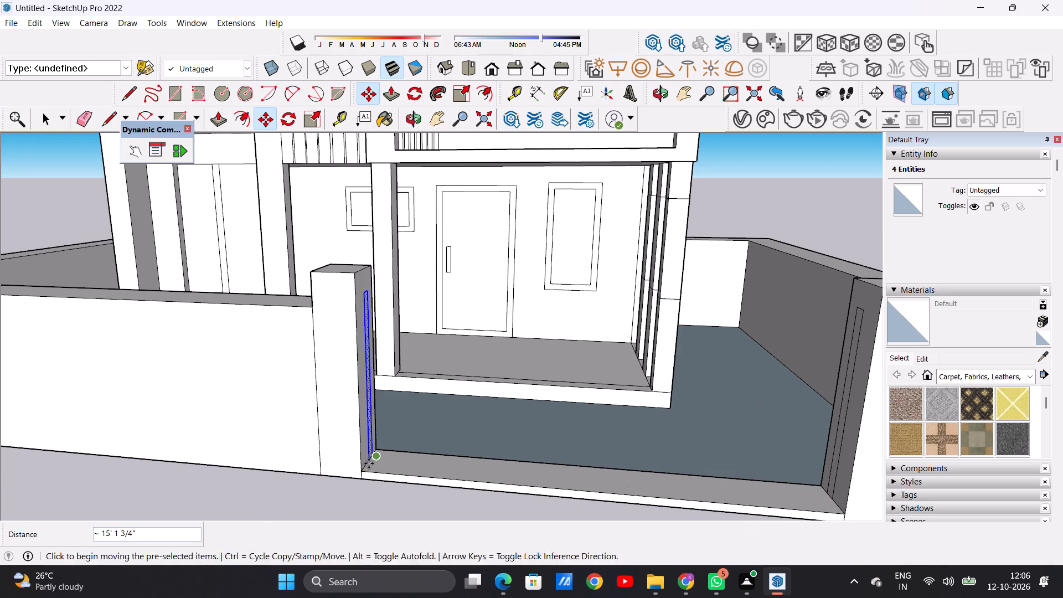
key("space")
middle_click_drag(390, 439, 313, 430)
left_click(256, 502)
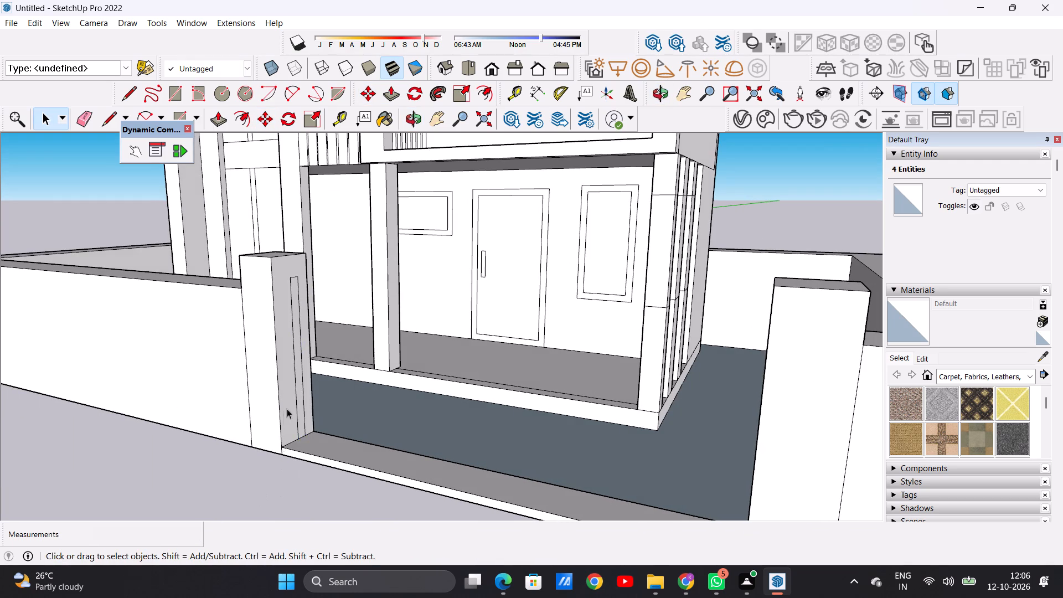
Pull the narrow vertical strip about 2 11/16" out from the opening-facing side of the gate pillar nearest the porch's side posts.
scroll(312, 388, "up", 7)
scroll(295, 413, "down", 14)
middle_click_drag(328, 442, 229, 467)
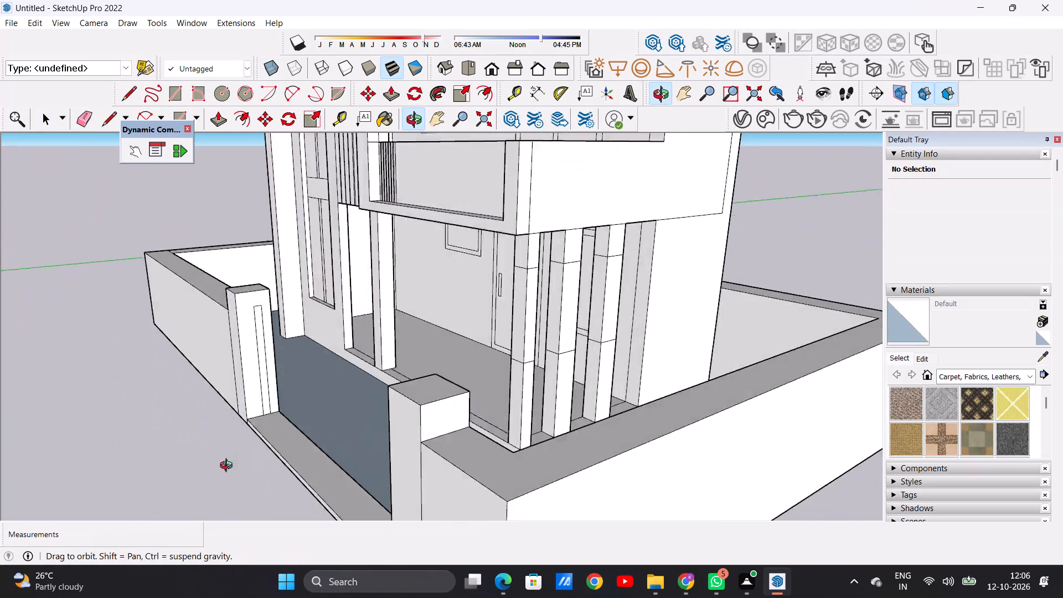
middle_click_drag(229, 467, 415, 441)
scroll(473, 480, "down", 4)
middle_click_drag(631, 477, 749, 439)
scroll(677, 352, "up", 4)
scroll(677, 352, "down", 1)
scroll(677, 352, "up", 3)
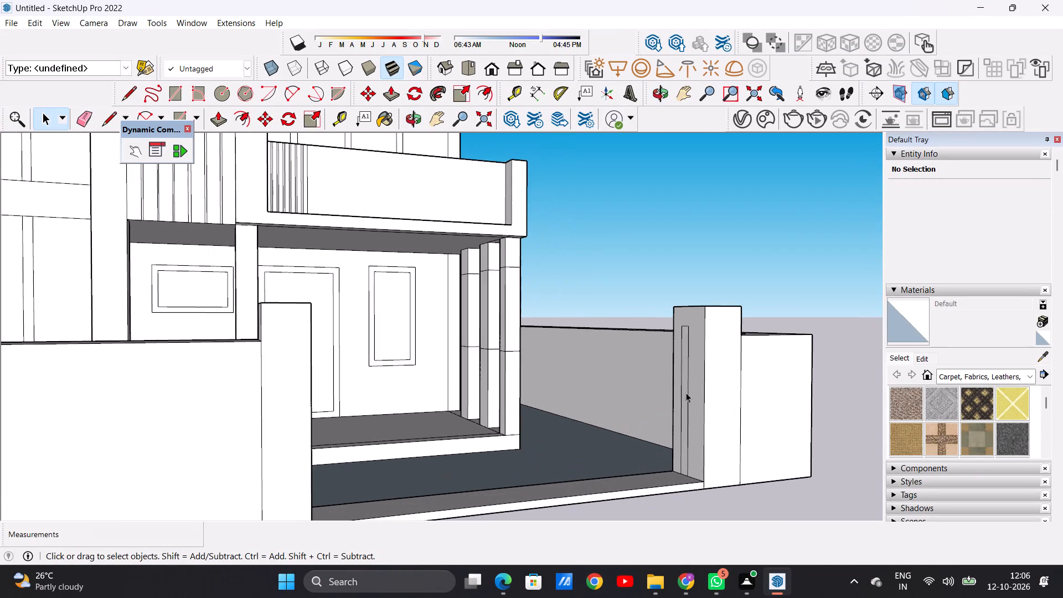
scroll(679, 412, "down", 1)
middle_click_drag(680, 420, 718, 447)
scroll(705, 424, "up", 5)
key("p")
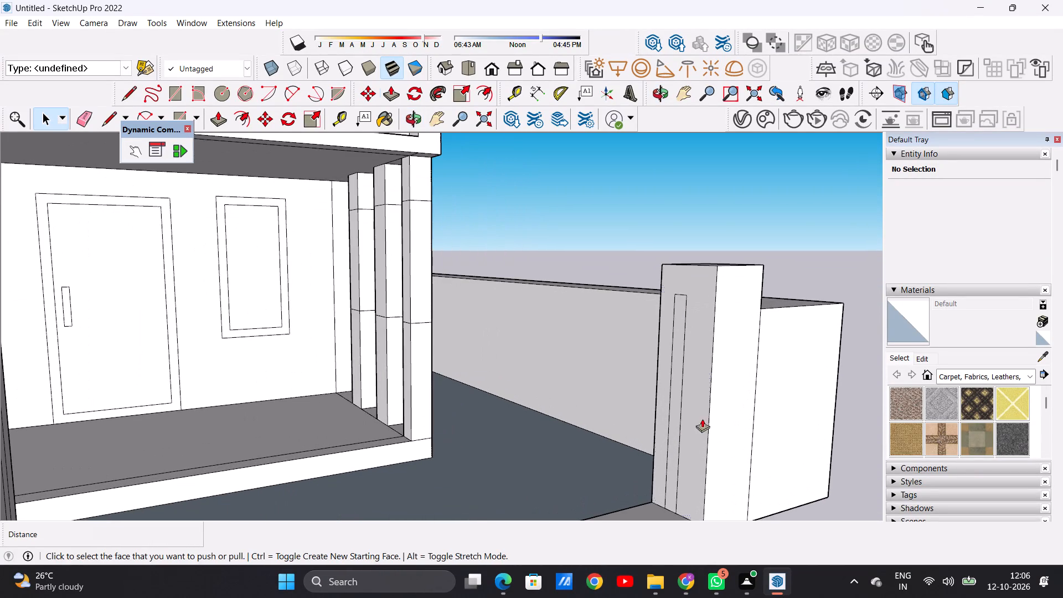
scroll(670, 415, "up", 2)
scroll(670, 415, "down", 1)
scroll(670, 415, "up", 3)
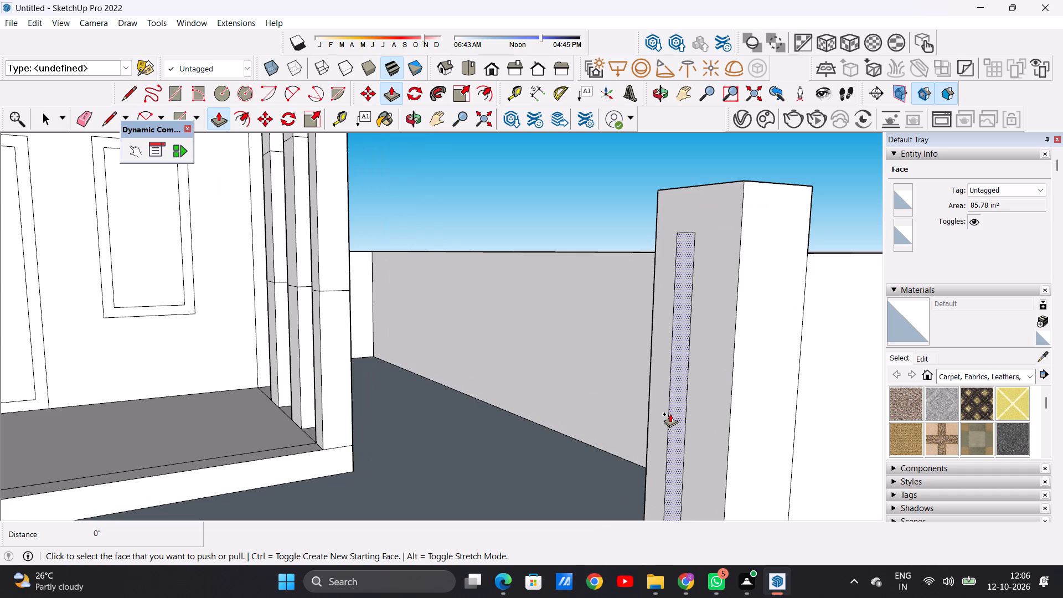
left_click(674, 407)
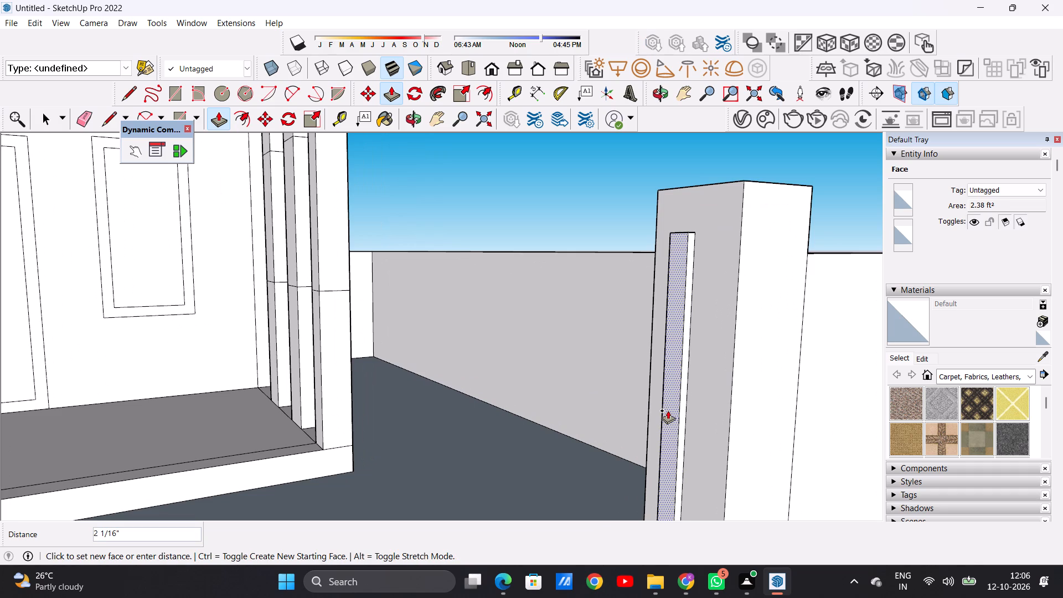
left_click(666, 412)
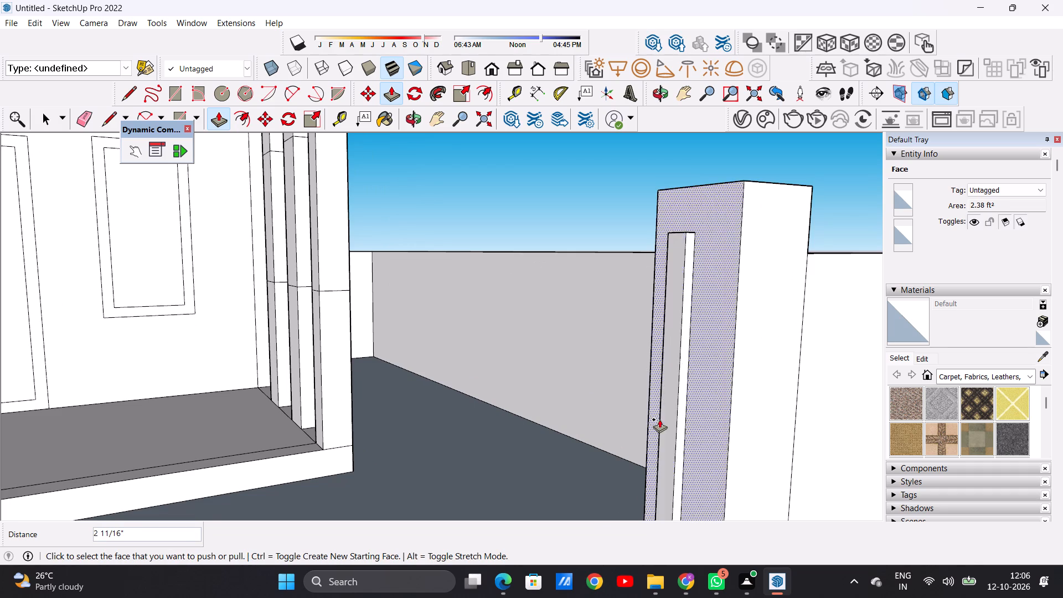
Pull the matching vertical strip on the opposite gate pillar about 1 9/16" out toward the gate opening.
scroll(659, 419, "down", 14)
middle_click_drag(653, 448, 509, 455)
scroll(266, 399, "up", 5)
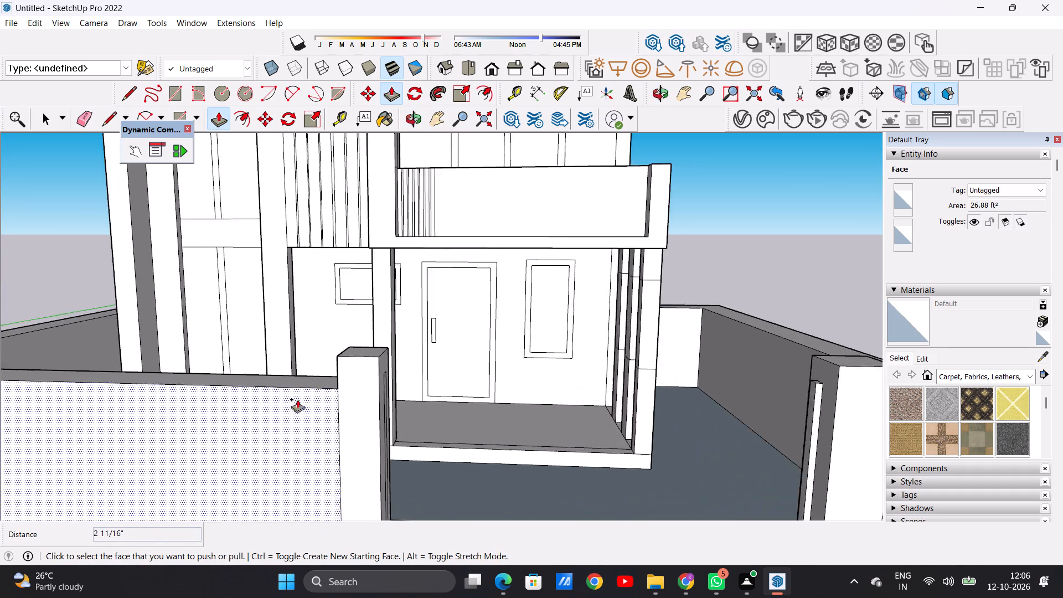
scroll(418, 400, "up", 4)
scroll(417, 400, "down", 1)
scroll(417, 400, "up", 4)
left_click(323, 411)
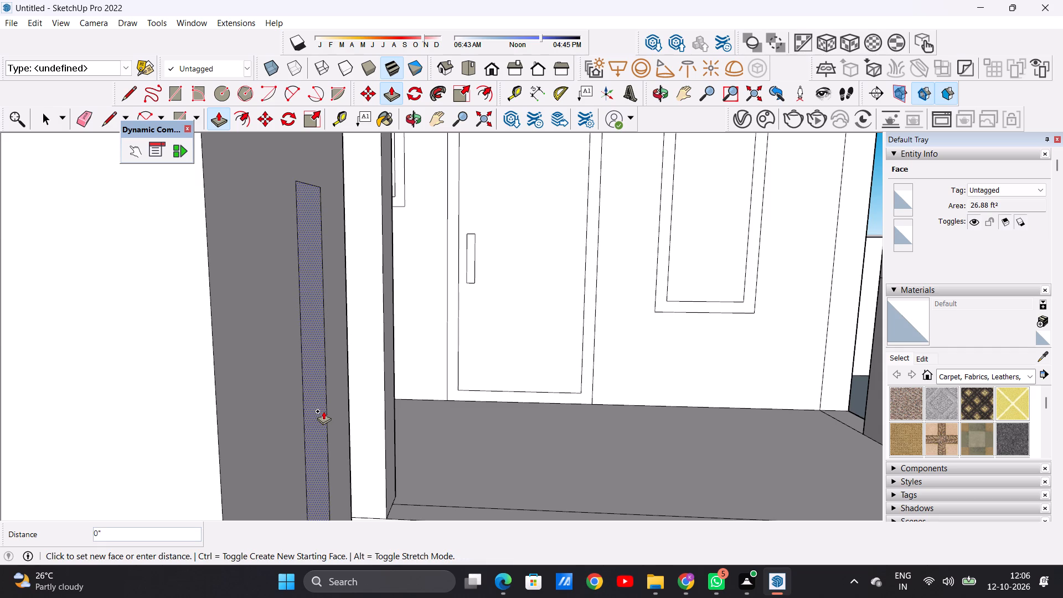
scroll(329, 413, "down", 12)
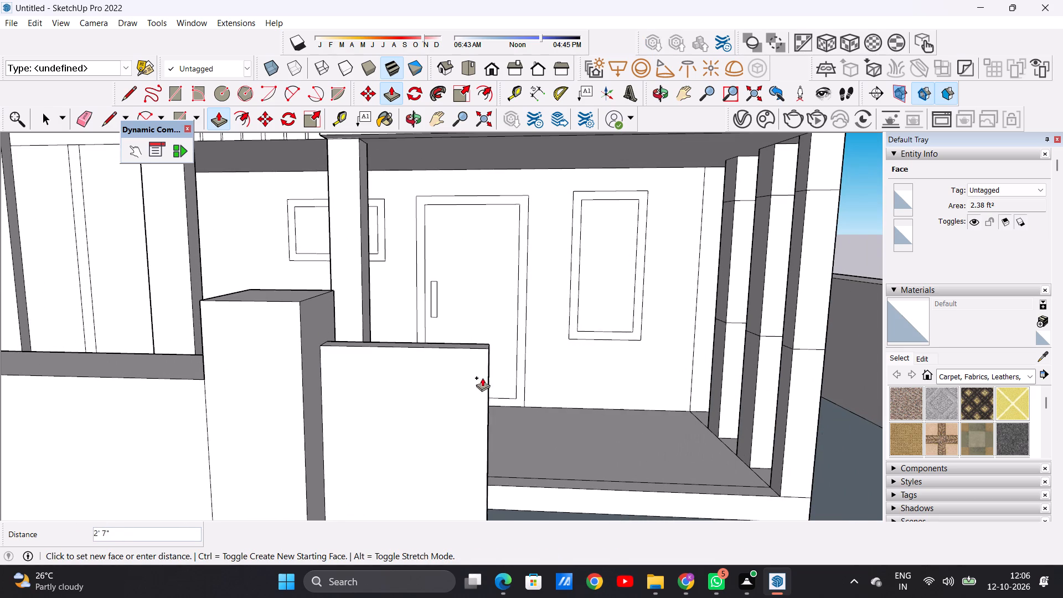
scroll(334, 344, "up", 7)
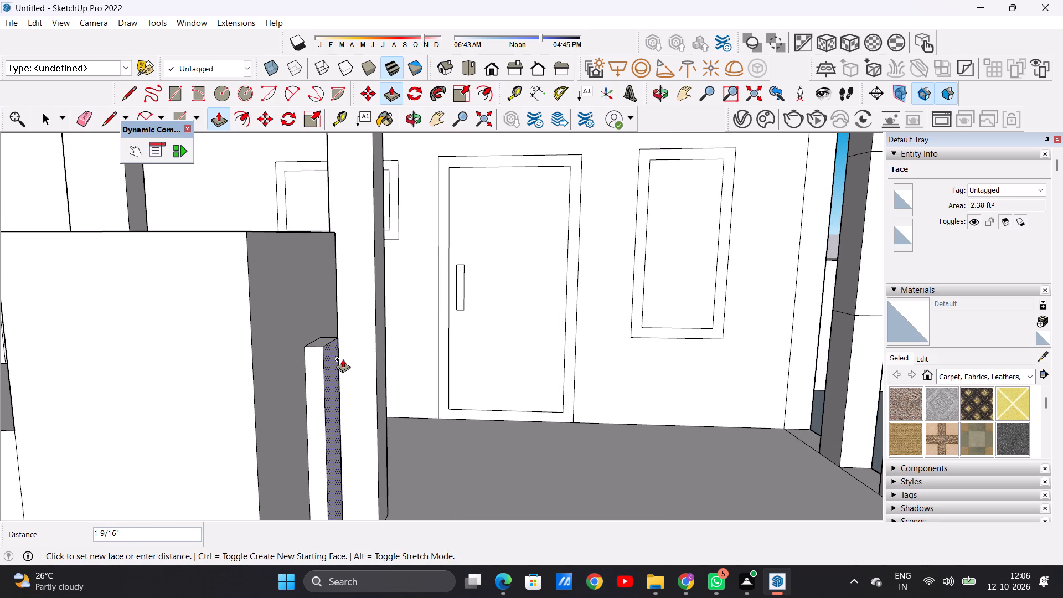
left_click(343, 359)
key("space")
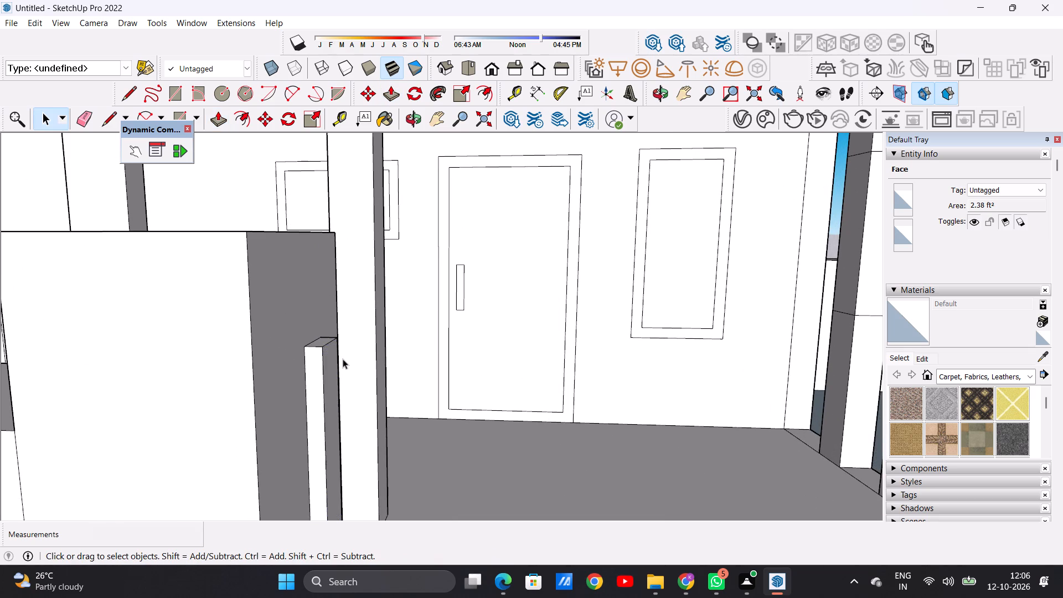
Pull the raised strip on the gate pillar farther from the porch's side posts out by about another 7/8".
scroll(367, 428, "down", 11)
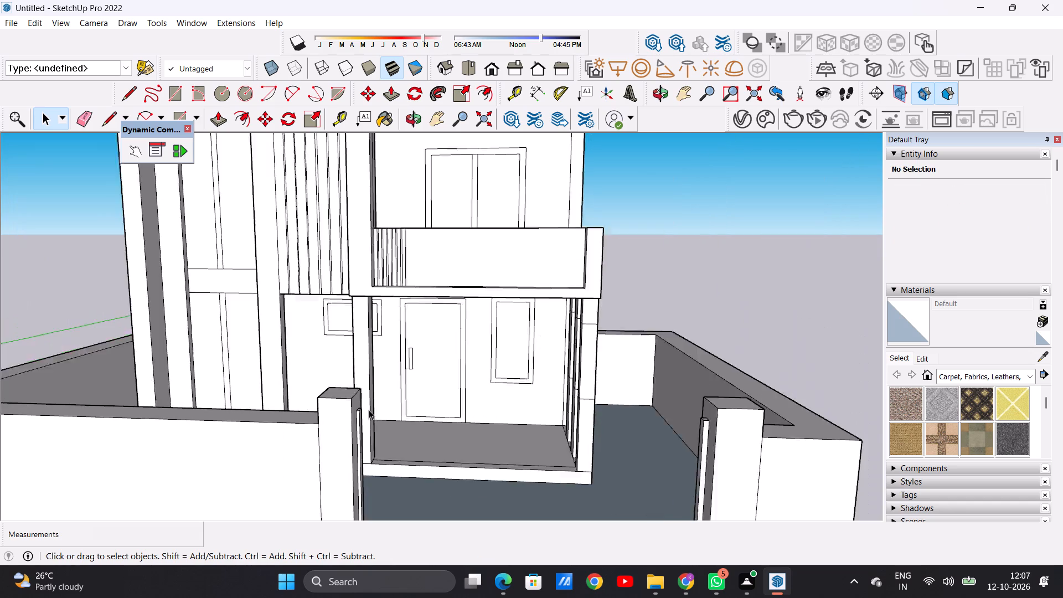
scroll(369, 410, "down", 9)
middle_click_drag(474, 449, 252, 428)
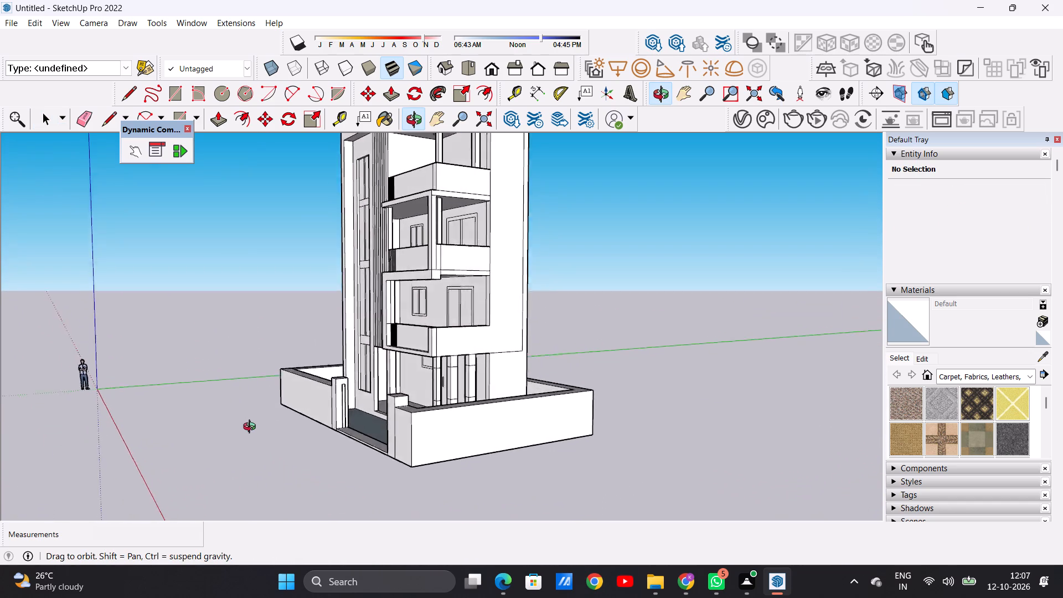
middle_click_drag(252, 428, 261, 445)
scroll(322, 412, "up", 14)
middle_click_drag(281, 399, 317, 399)
scroll(331, 398, "down", 15)
middle_click_drag(438, 423, 607, 413)
scroll(574, 400, "up", 3)
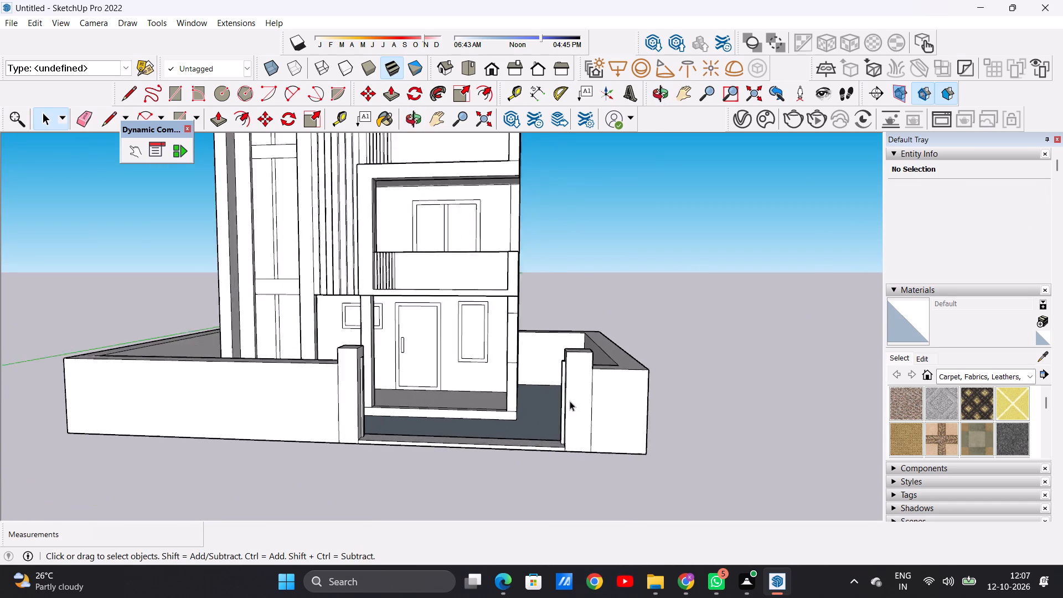
scroll(570, 401, "up", 3)
middle_click_drag(358, 419, 319, 422)
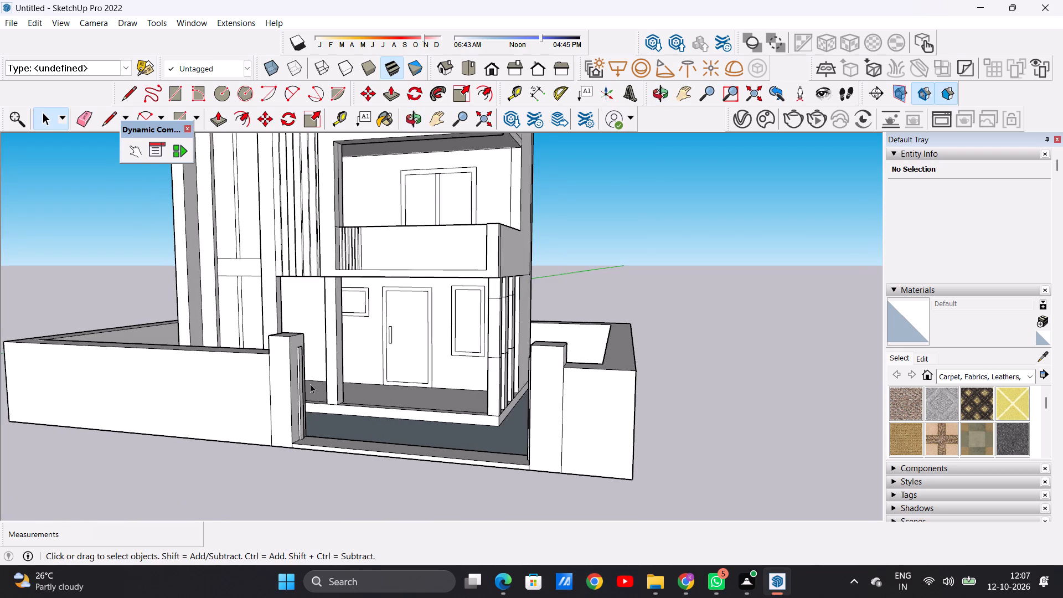
scroll(305, 374, "up", 12)
key("p")
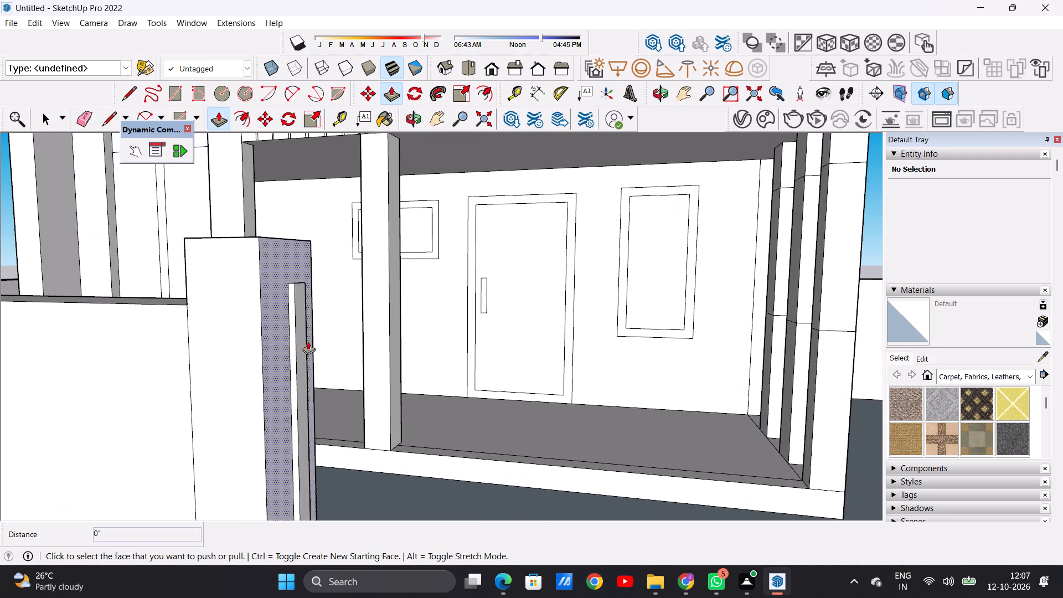
scroll(302, 341, "up", 6)
left_click(297, 348)
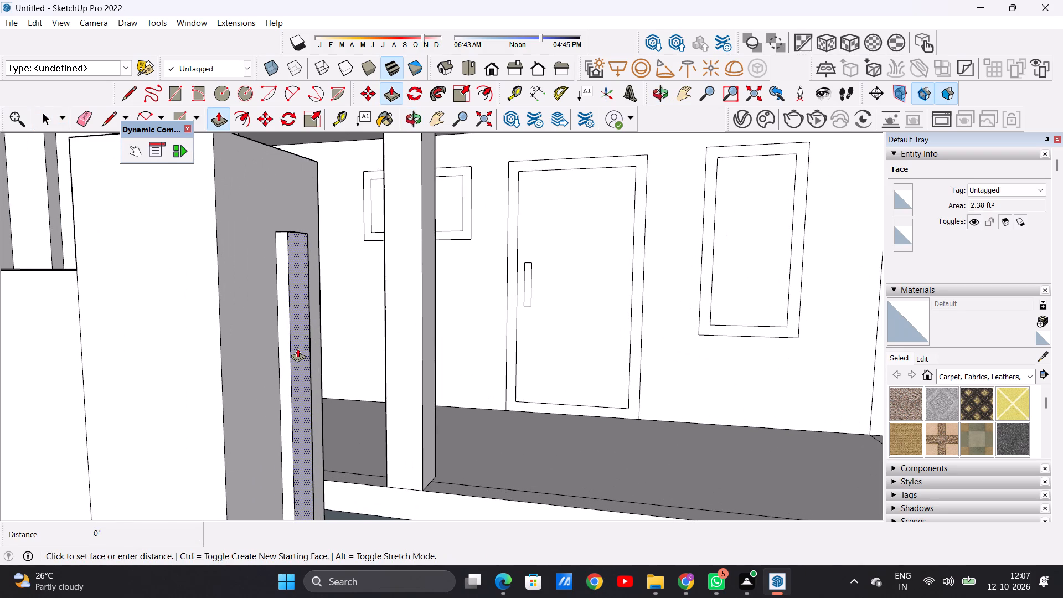
left_click(304, 349)
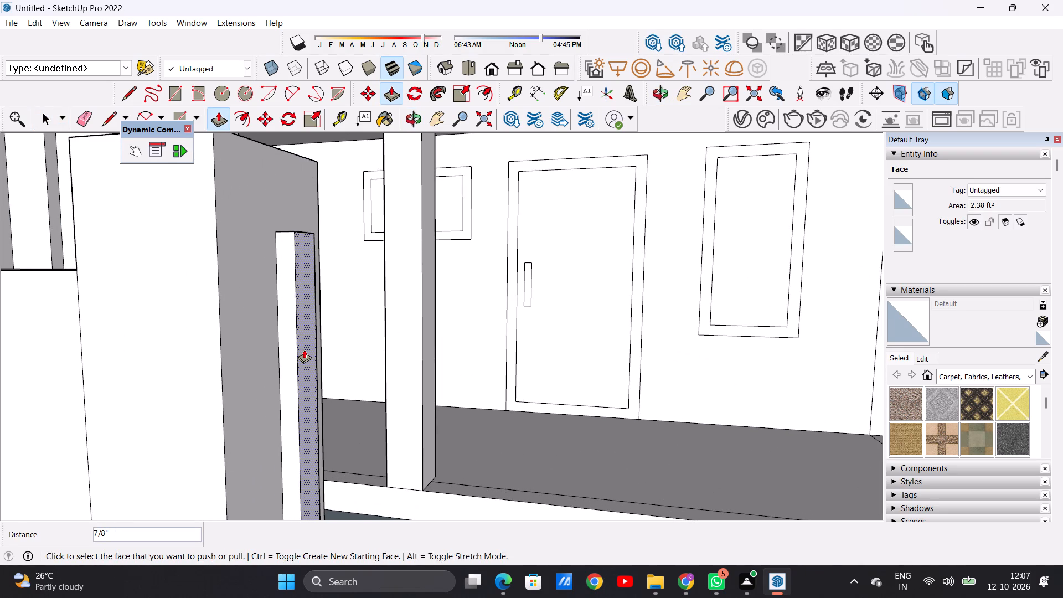
key("space")
Extend the strip's top line to both edges of the pillar face nearest the side posts, the street-side segment about 10 13/16" long.
scroll(322, 404, "down", 20)
scroll(322, 404, "down", 5)
middle_click_drag(408, 413, 592, 388)
scroll(406, 403, "up", 16)
middle_click_drag(530, 405, 597, 410)
scroll(464, 386, "down", 6)
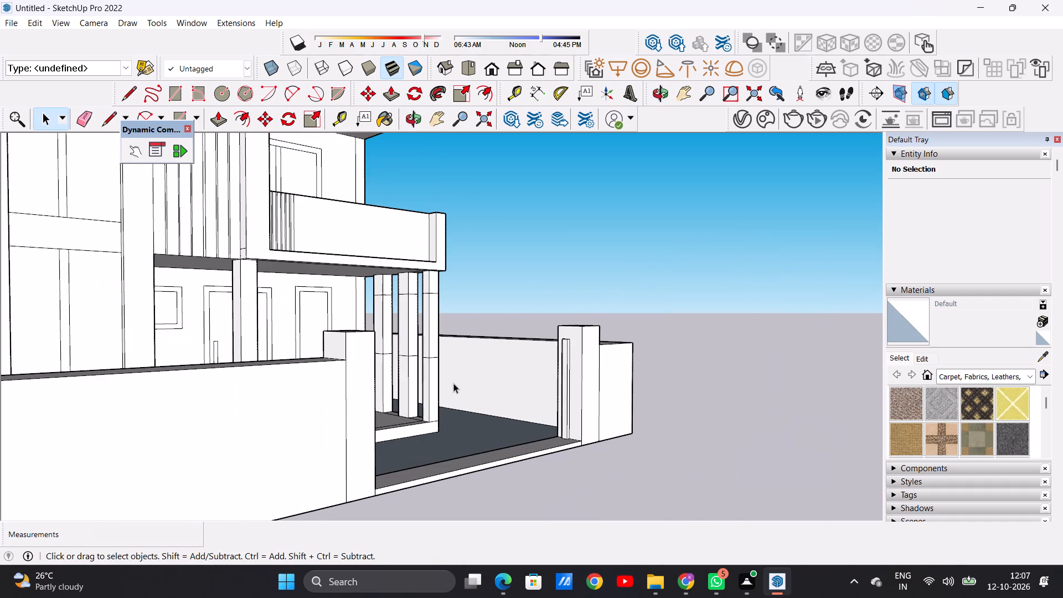
scroll(568, 339, "up", 7)
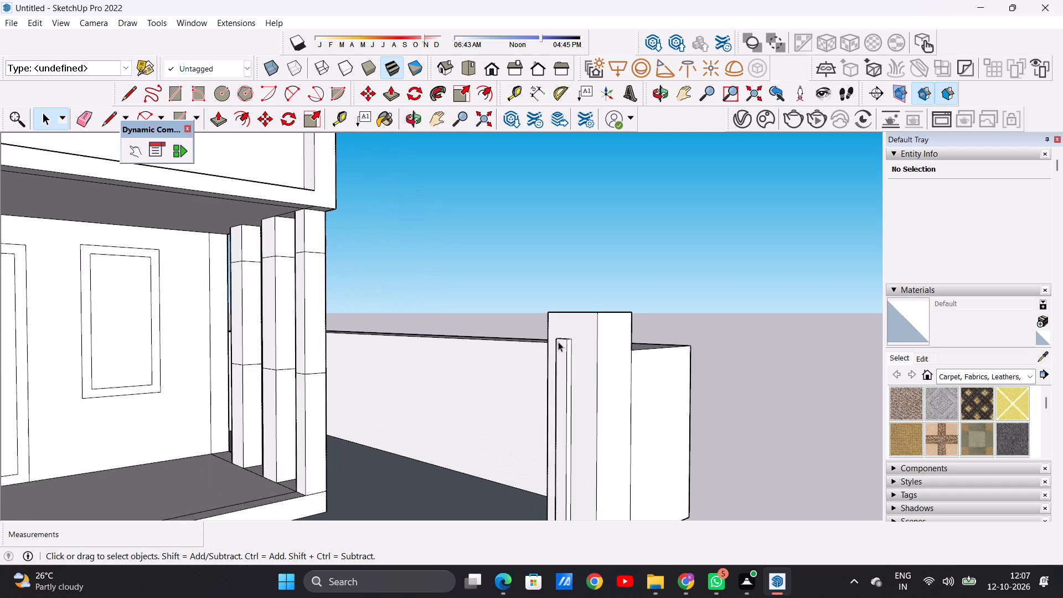
middle_click_drag(555, 342, 612, 385)
scroll(605, 360, "up", 6)
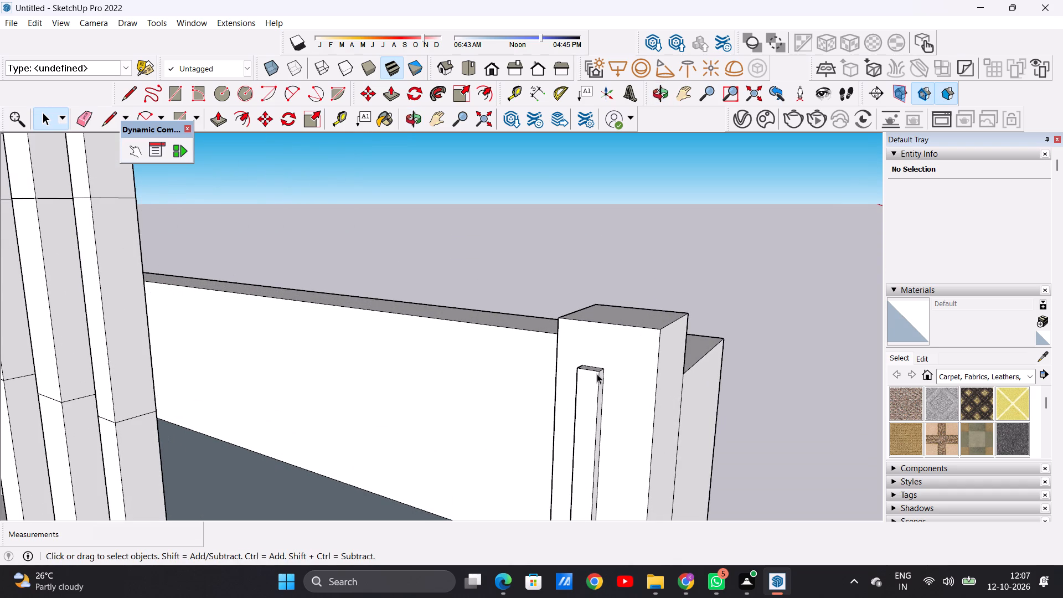
key("l")
scroll(594, 367, "up", 9)
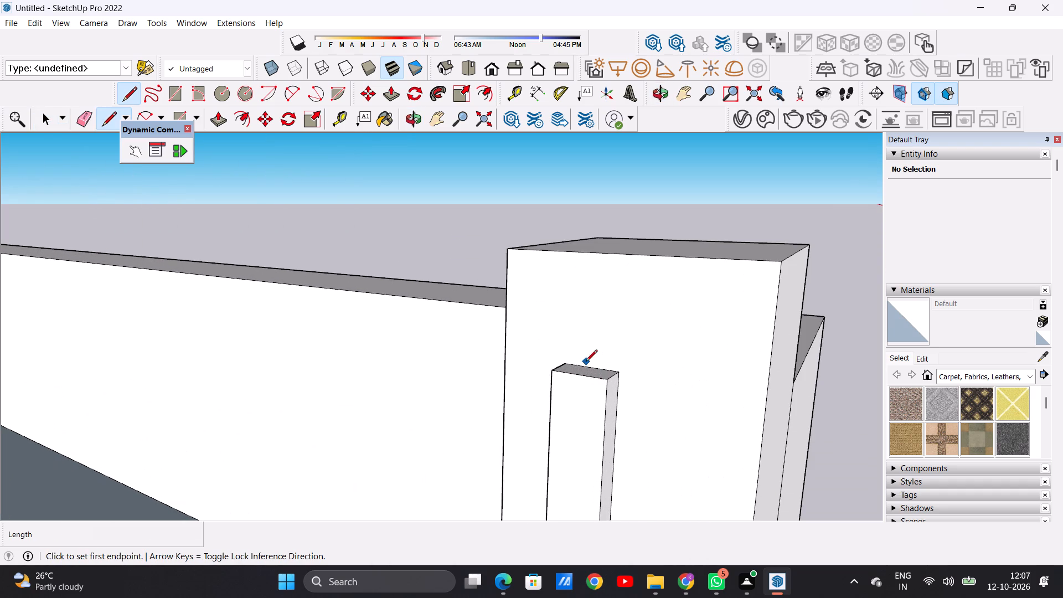
left_click(565, 362)
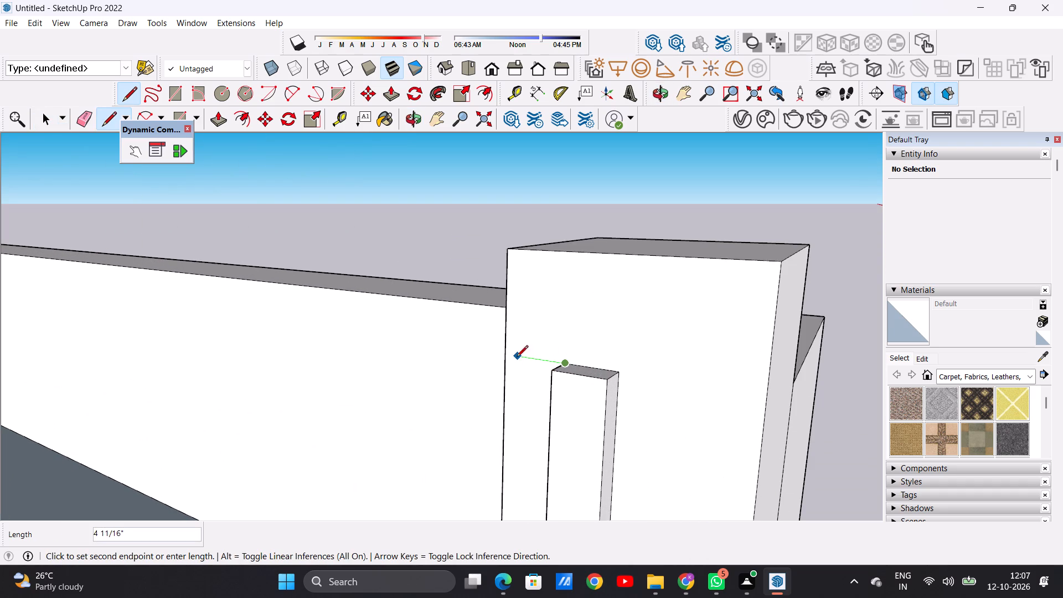
left_click(507, 355)
left_click(616, 372)
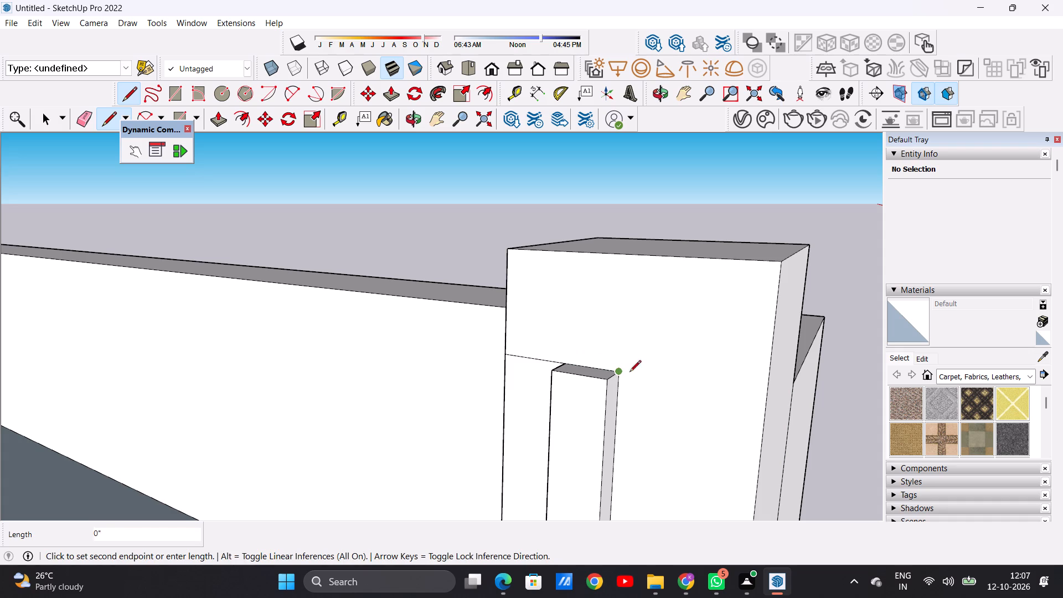
left_click(765, 393)
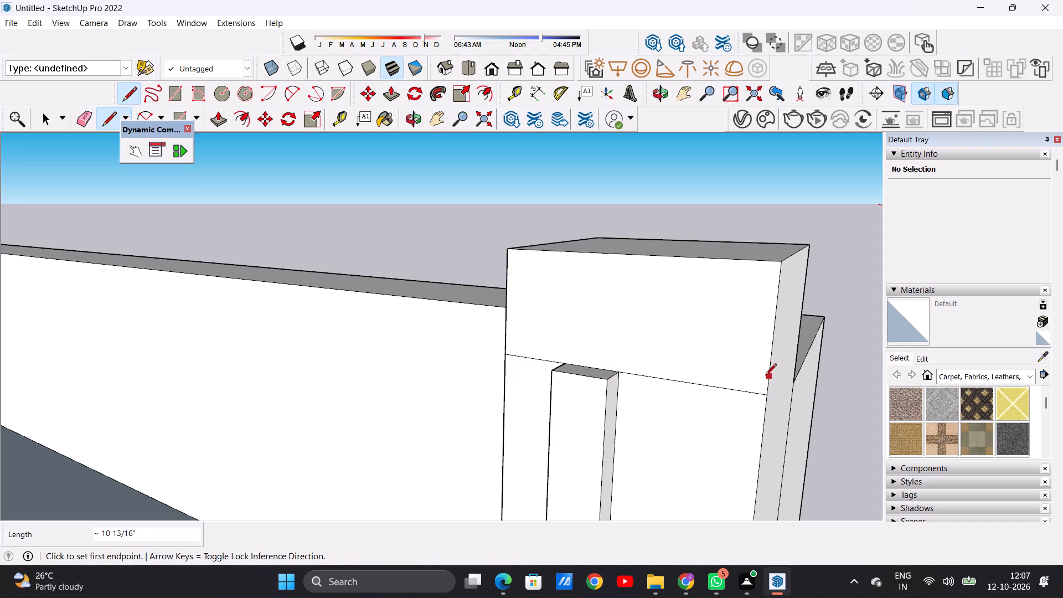
Draw a parallel line just above the strip's top line across the full pillar face, enclosing a narrow horizontal band.
left_click(767, 374)
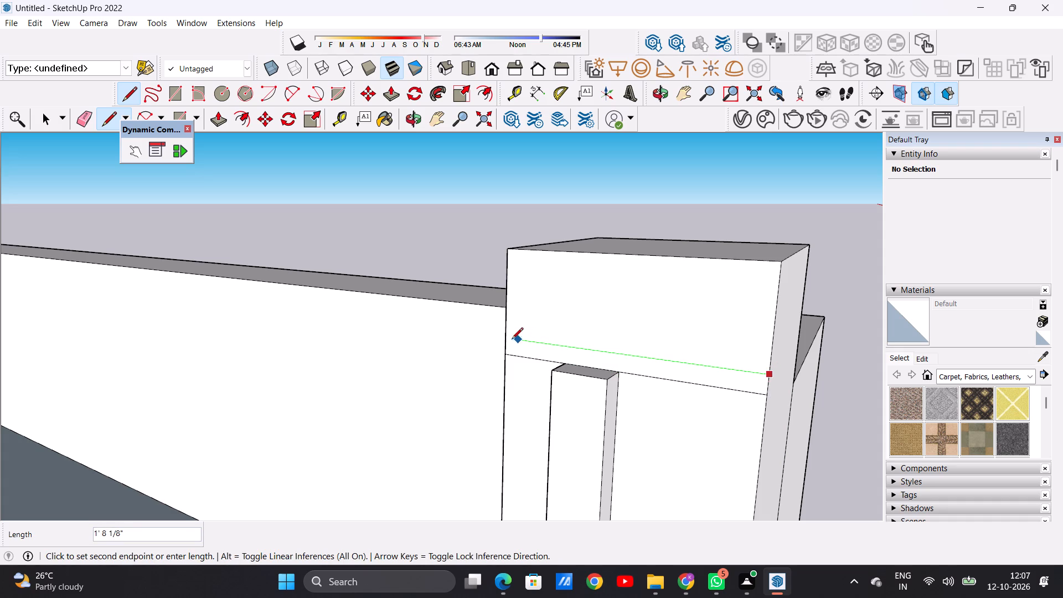
left_click(508, 336)
key("space")
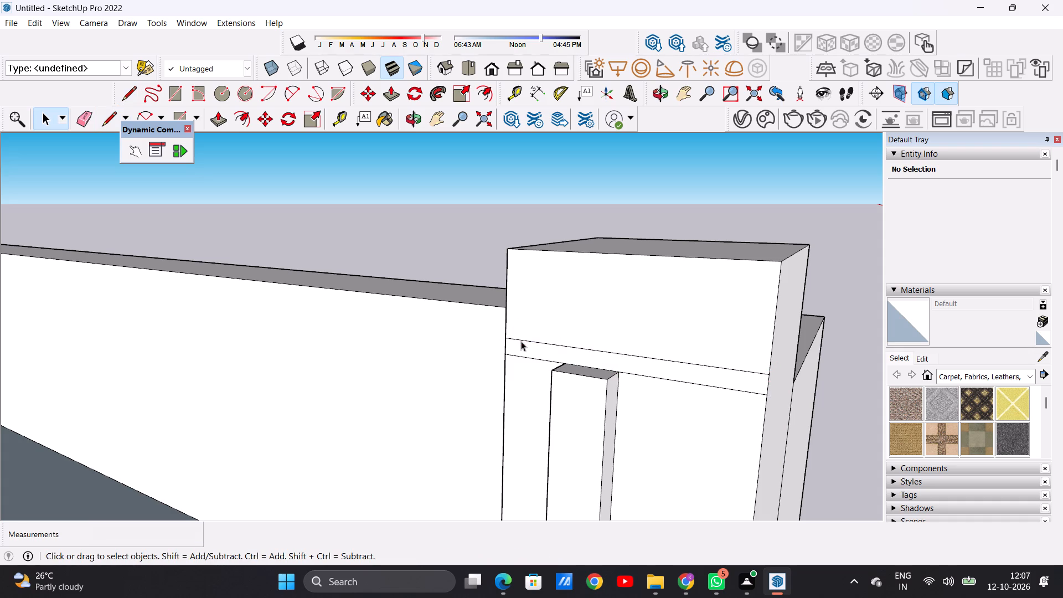
Extrude the narrow horizontal band about 15' 1 3/4" across the gate opening to the opposite pillar as a beam.
key("p")
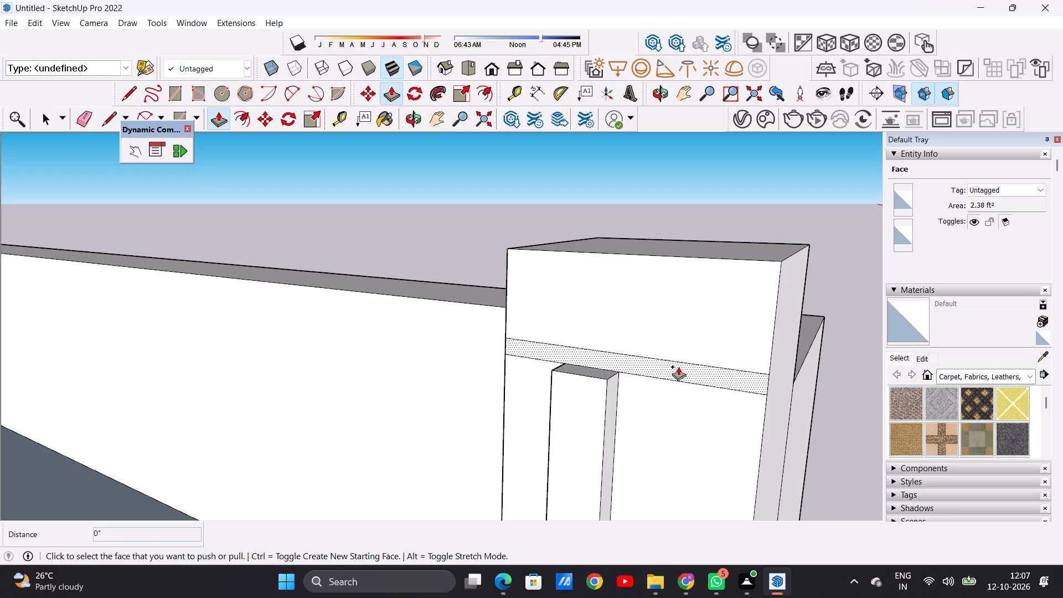
left_click(678, 367)
scroll(493, 385, "down", 20)
scroll(493, 385, "down", 4)
middle_click_drag(445, 376, 302, 373)
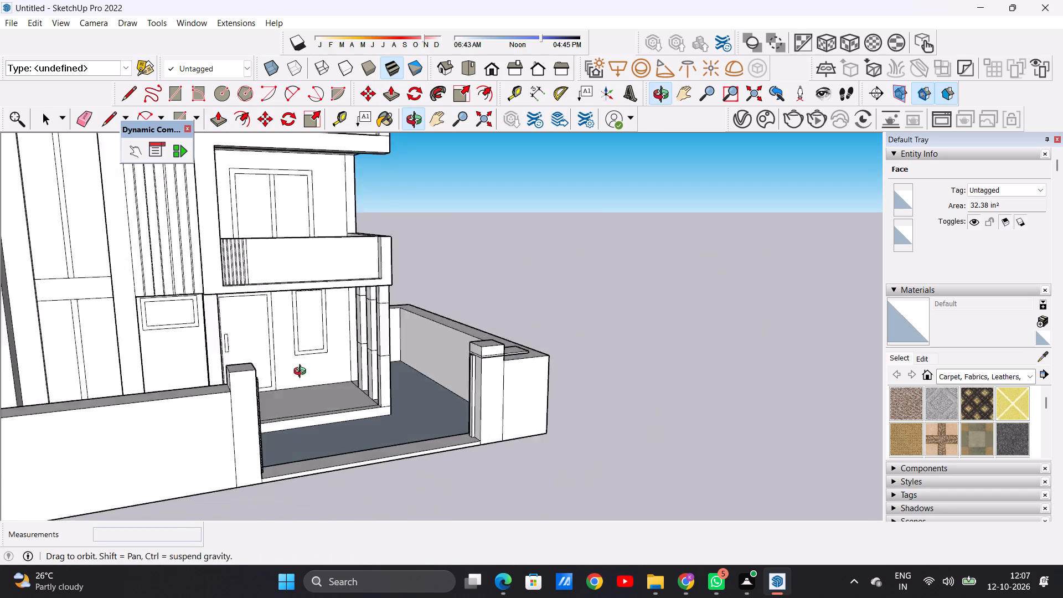
middle_click_drag(302, 373, 264, 371)
scroll(264, 370, "down", 5)
scroll(266, 370, "up", 12)
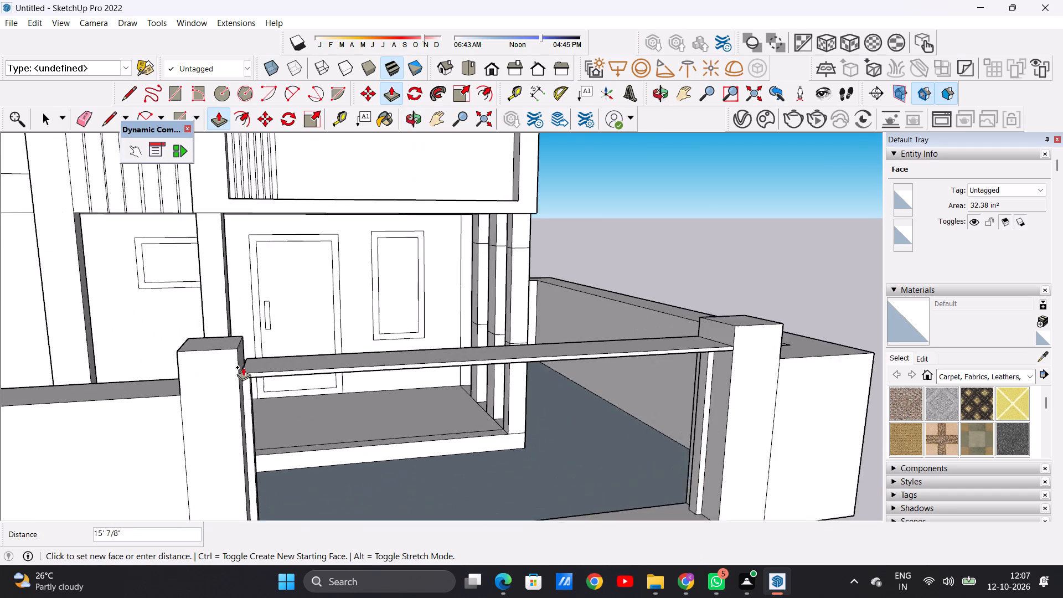
scroll(243, 367, "up", 17)
left_click(218, 403)
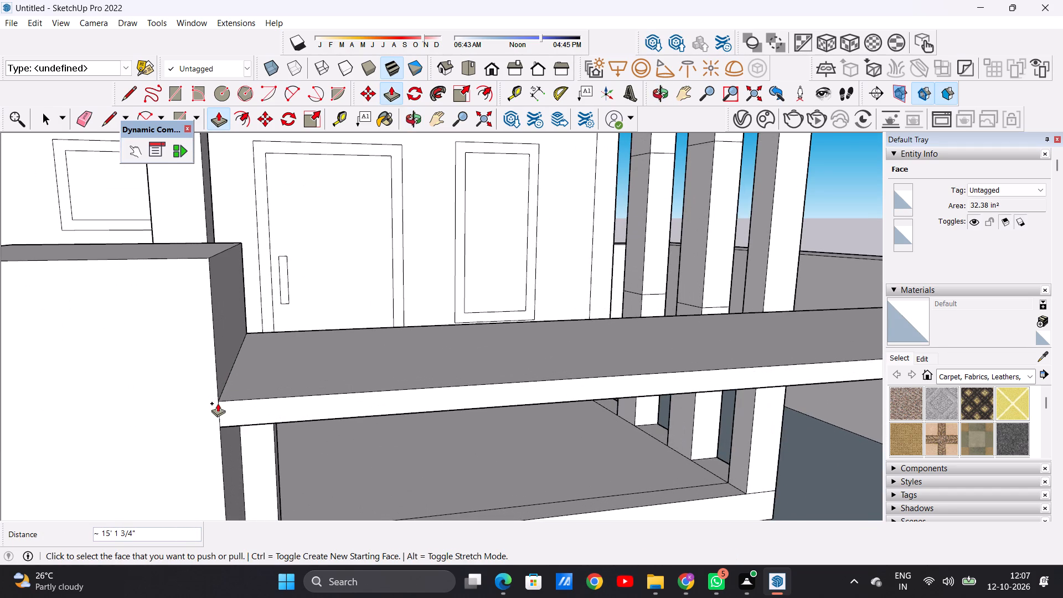
key("space")
Examine the gate beam, pillars and raised strips from several angles.
scroll(333, 429, "down", 16)
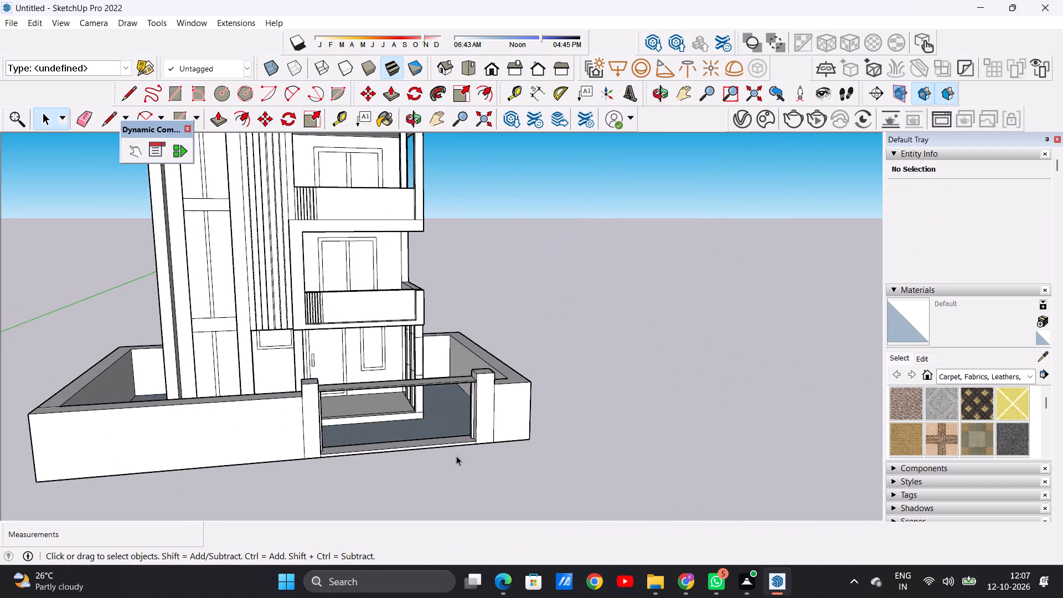
middle_click_drag(440, 441, 405, 334)
scroll(379, 362, "up", 7)
middle_click_drag(373, 377, 372, 483)
scroll(367, 452, "down", 13)
scroll(404, 469, "up", 8)
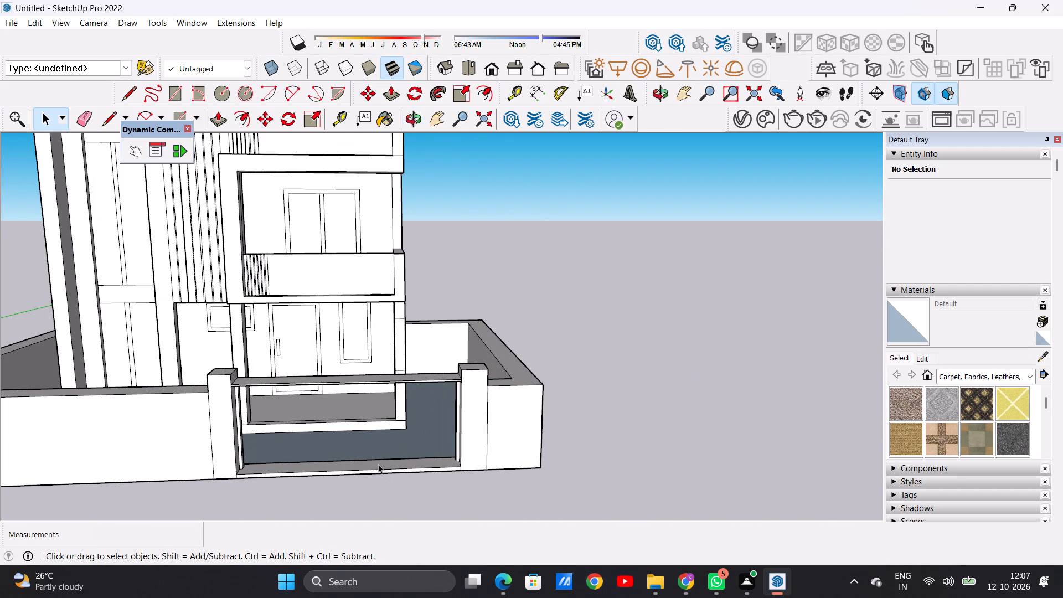
scroll(391, 450, "up", 4)
middle_click_drag(393, 452, 262, 427)
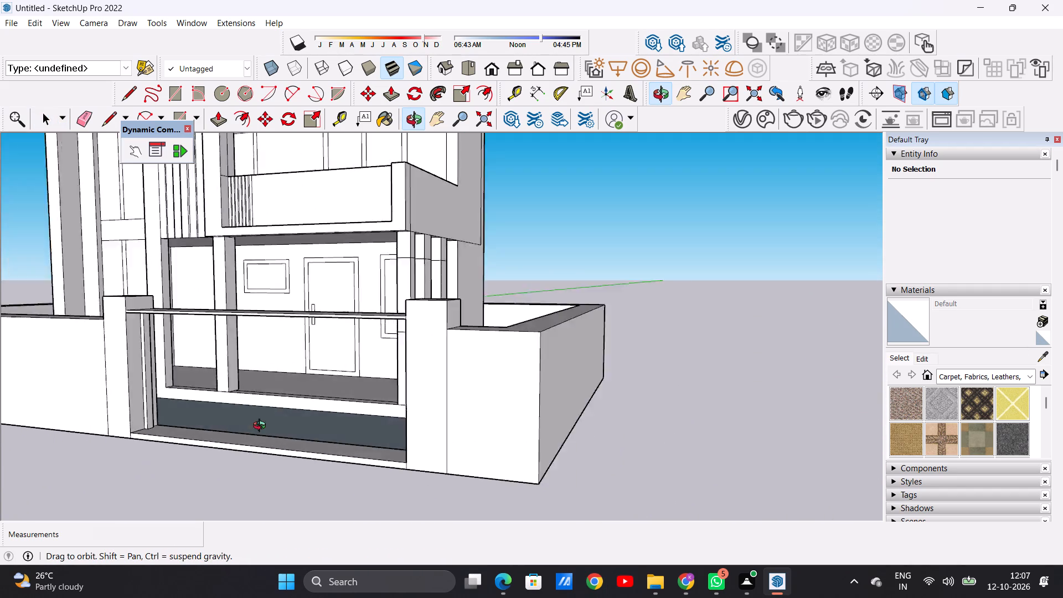
middle_click_drag(262, 427, 198, 439)
scroll(178, 369, "up", 7)
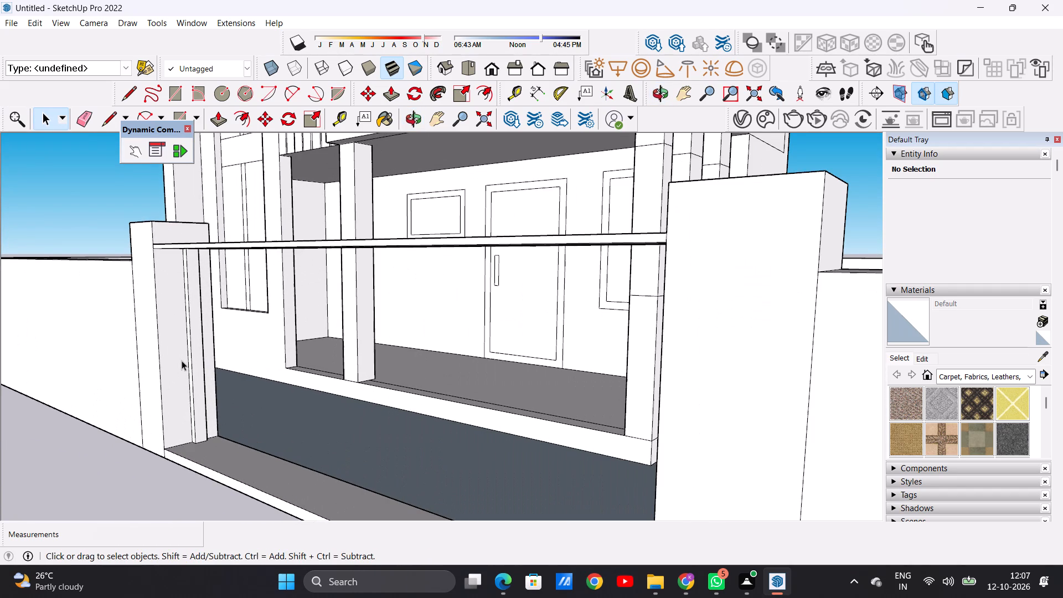
Widen the raised strip on the left-hand gate pillar by extending its long side face about 4 1/2" with Push/Pull.
key("p")
scroll(193, 340, "up", 6)
middle_click_drag(167, 357, 214, 367)
scroll(202, 370, "up", 5)
left_click(202, 370)
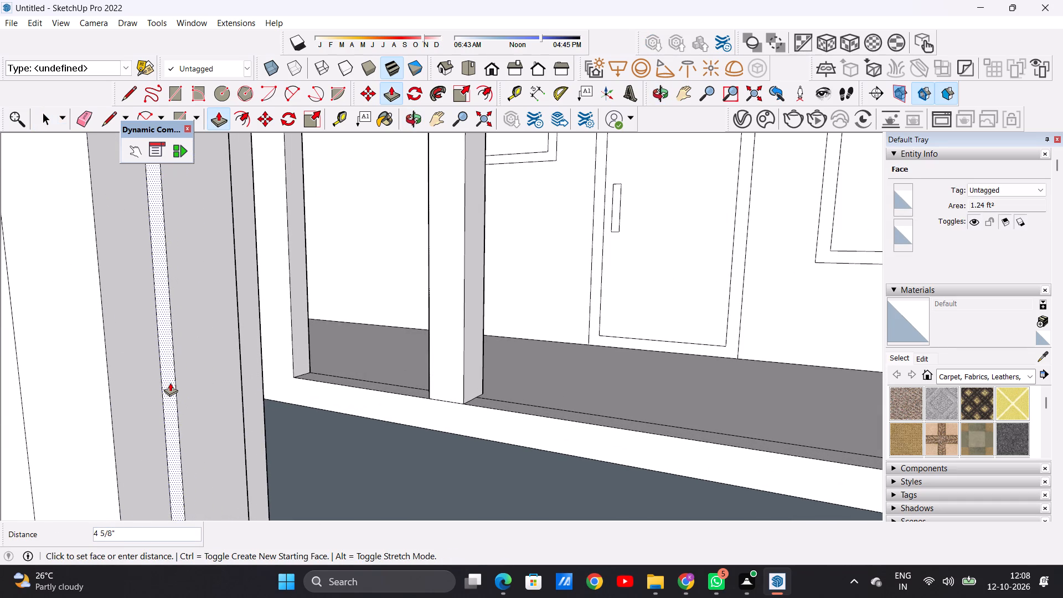
left_click(170, 383)
scroll(180, 368, "down", 15)
scroll(203, 328, "up", 1)
scroll(203, 328, "down", 1)
scroll(290, 379, "down", 6)
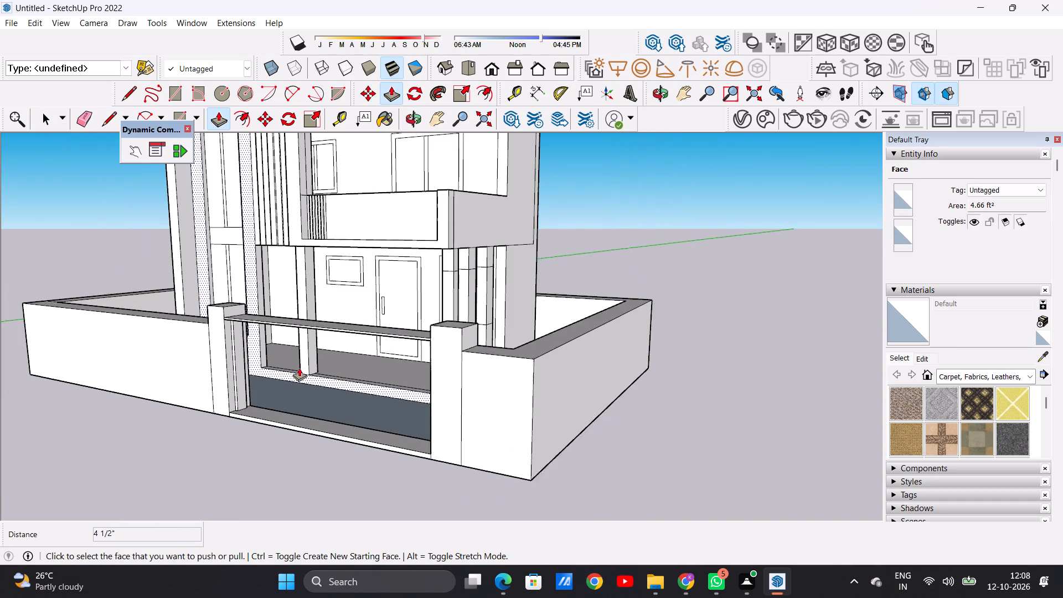
Widen the raised strip on the right-hand gate pillar by extending its side face about 5 15/16" toward the street.
middle_click_drag(306, 425, 532, 434)
scroll(618, 357, "up", 15)
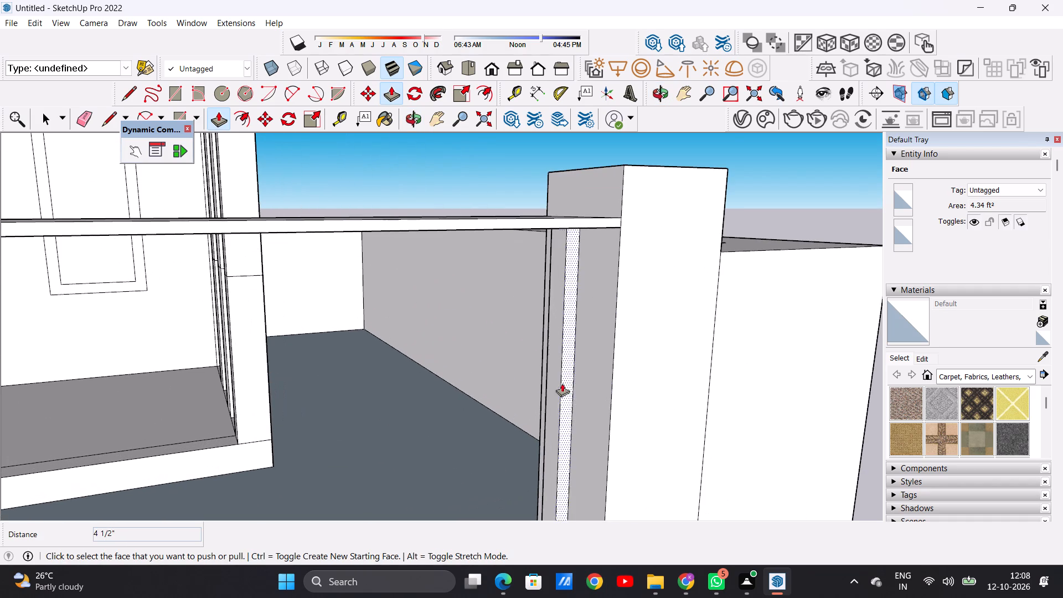
left_click(564, 382)
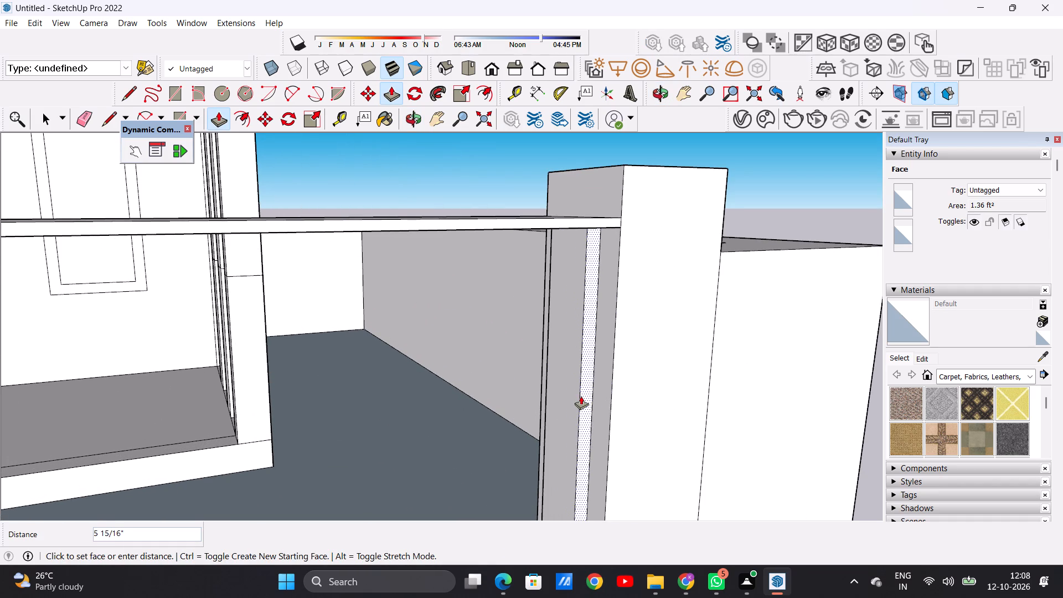
left_click(580, 393)
key("space")
Examine the gate opening, crossbeam and widened pillar strips from several angles.
scroll(479, 374, "down", 3)
scroll(479, 373, "up", 1)
scroll(479, 373, "down", 8)
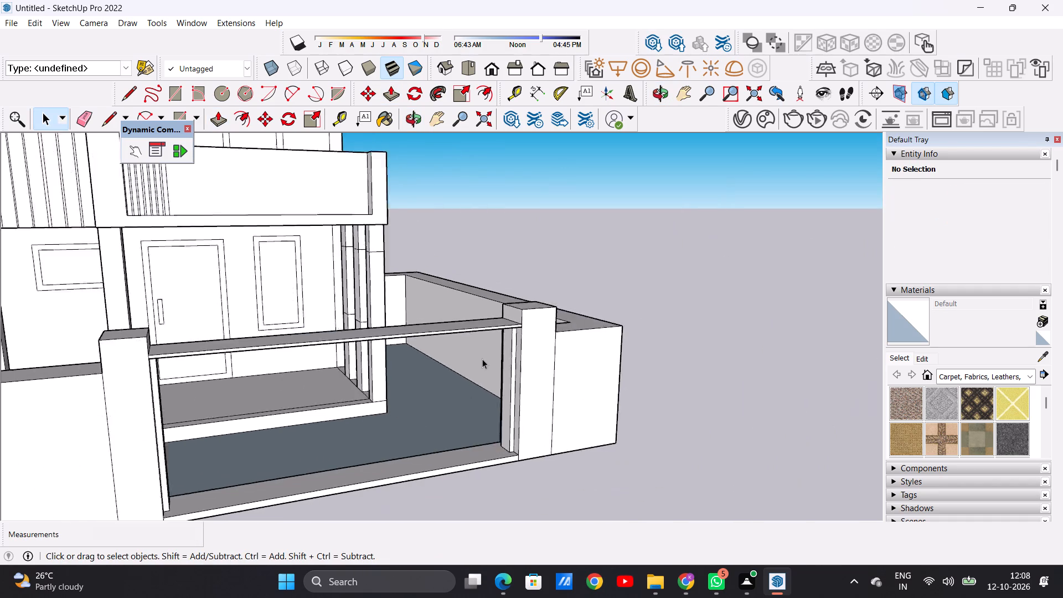
scroll(482, 359, "down", 7)
middle_click_drag(503, 399, 535, 388)
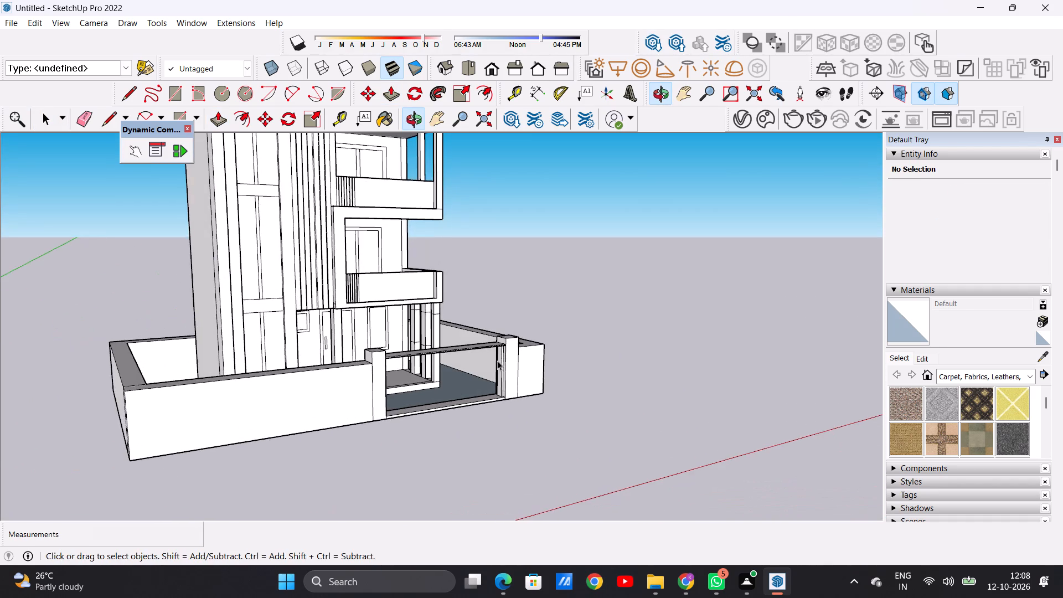
scroll(501, 346, "up", 7)
middle_click_drag(489, 372, 551, 360)
scroll(502, 362, "up", 8)
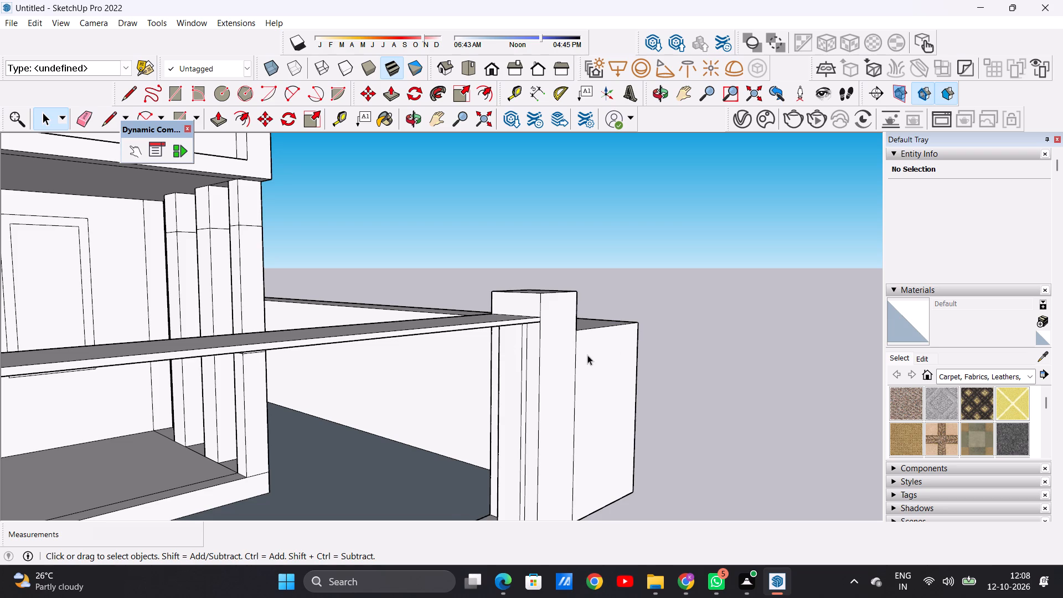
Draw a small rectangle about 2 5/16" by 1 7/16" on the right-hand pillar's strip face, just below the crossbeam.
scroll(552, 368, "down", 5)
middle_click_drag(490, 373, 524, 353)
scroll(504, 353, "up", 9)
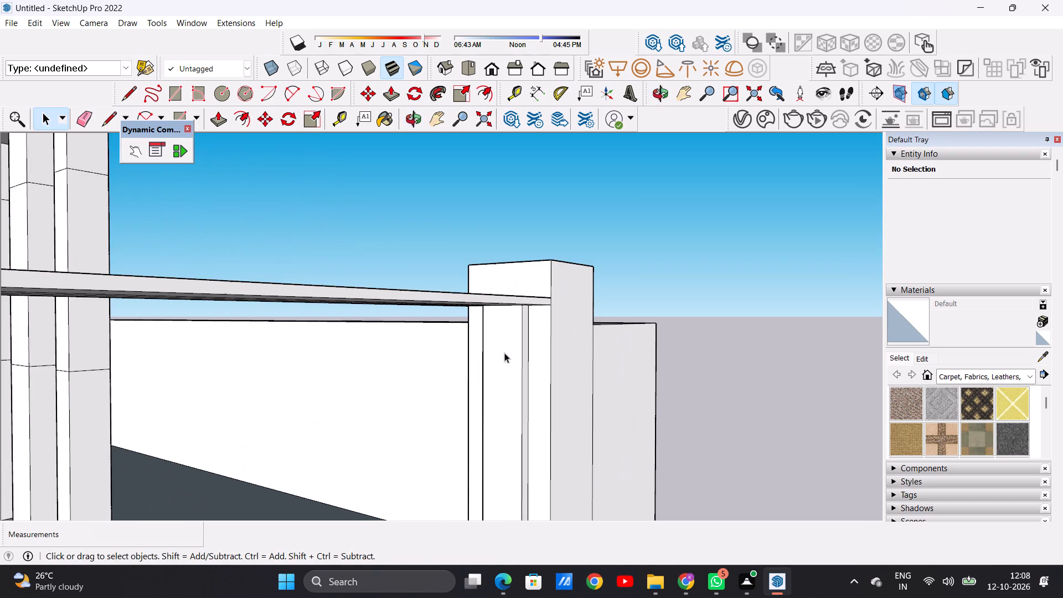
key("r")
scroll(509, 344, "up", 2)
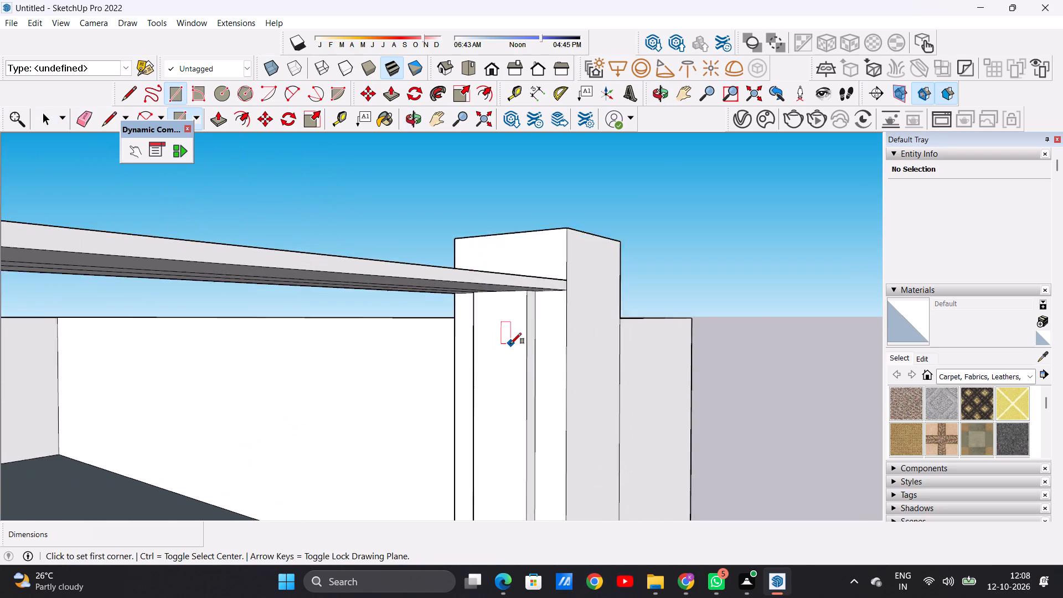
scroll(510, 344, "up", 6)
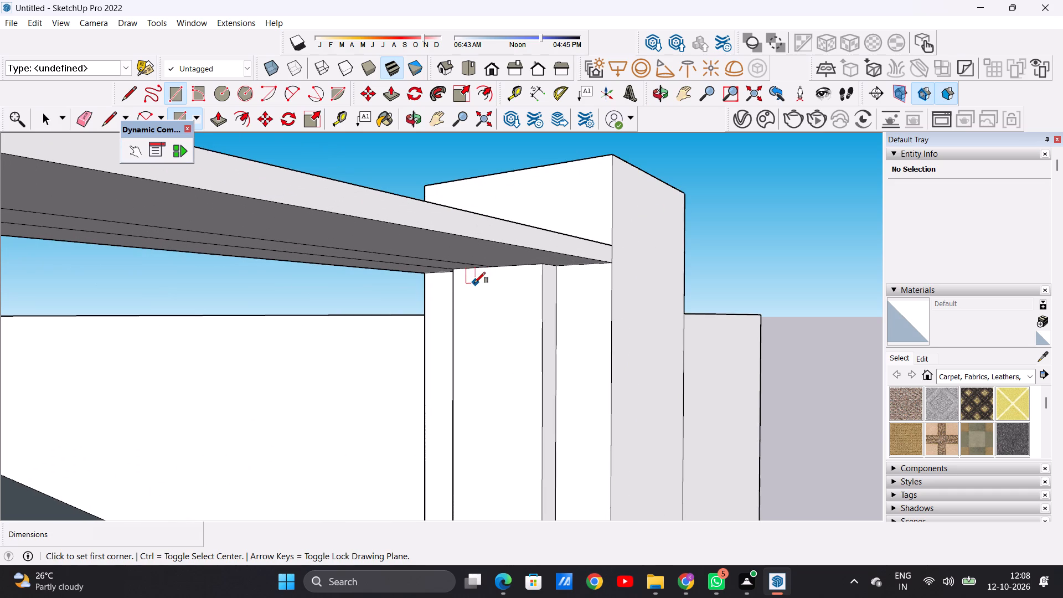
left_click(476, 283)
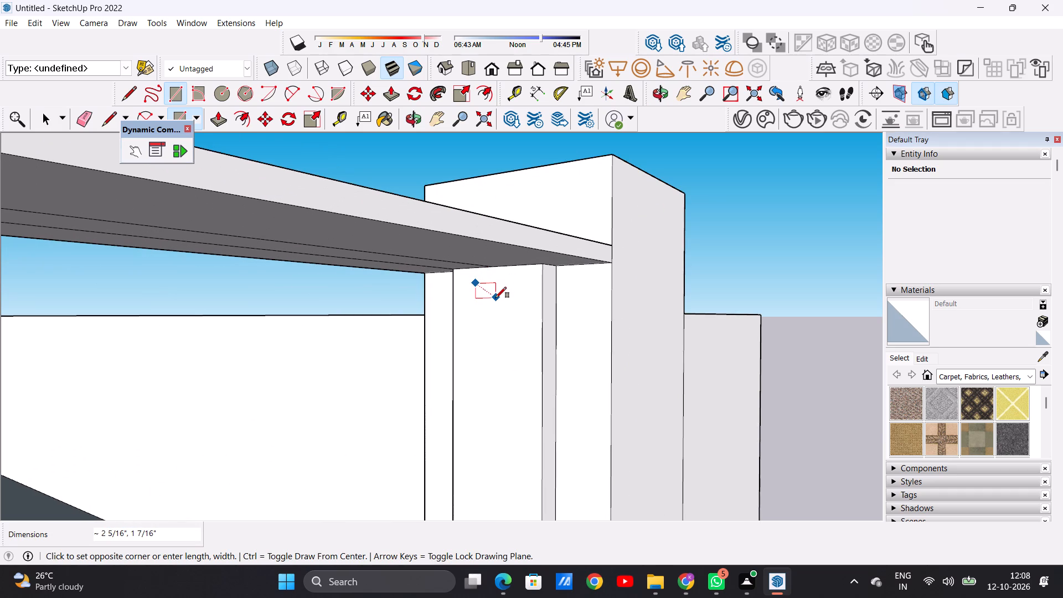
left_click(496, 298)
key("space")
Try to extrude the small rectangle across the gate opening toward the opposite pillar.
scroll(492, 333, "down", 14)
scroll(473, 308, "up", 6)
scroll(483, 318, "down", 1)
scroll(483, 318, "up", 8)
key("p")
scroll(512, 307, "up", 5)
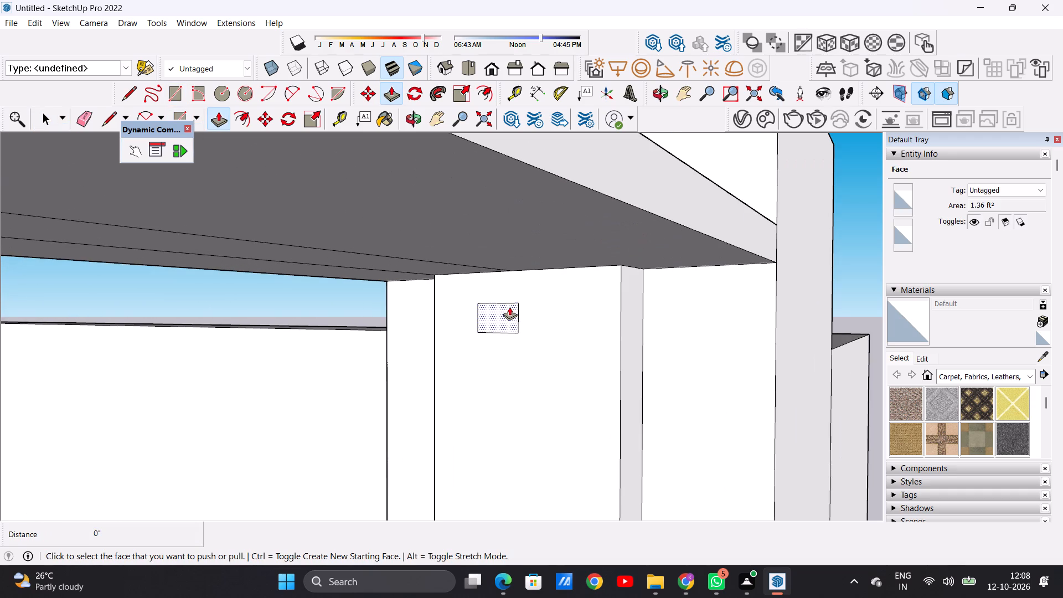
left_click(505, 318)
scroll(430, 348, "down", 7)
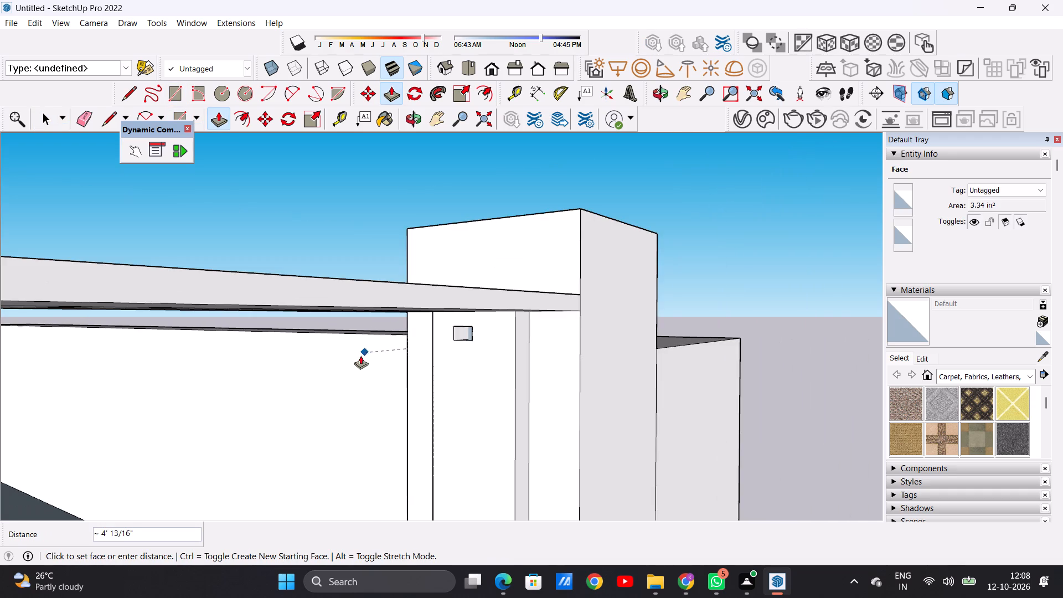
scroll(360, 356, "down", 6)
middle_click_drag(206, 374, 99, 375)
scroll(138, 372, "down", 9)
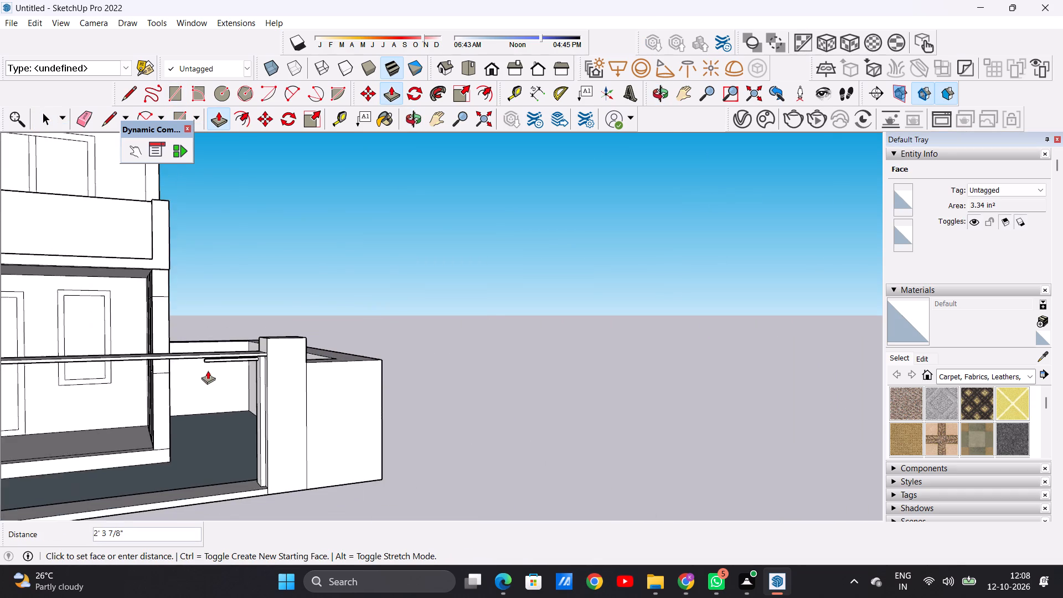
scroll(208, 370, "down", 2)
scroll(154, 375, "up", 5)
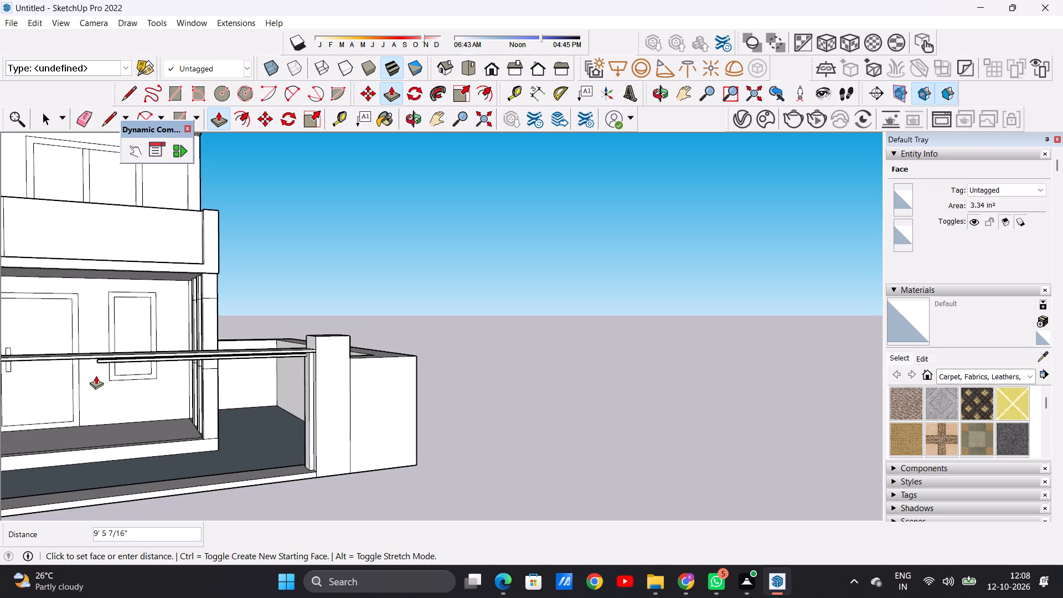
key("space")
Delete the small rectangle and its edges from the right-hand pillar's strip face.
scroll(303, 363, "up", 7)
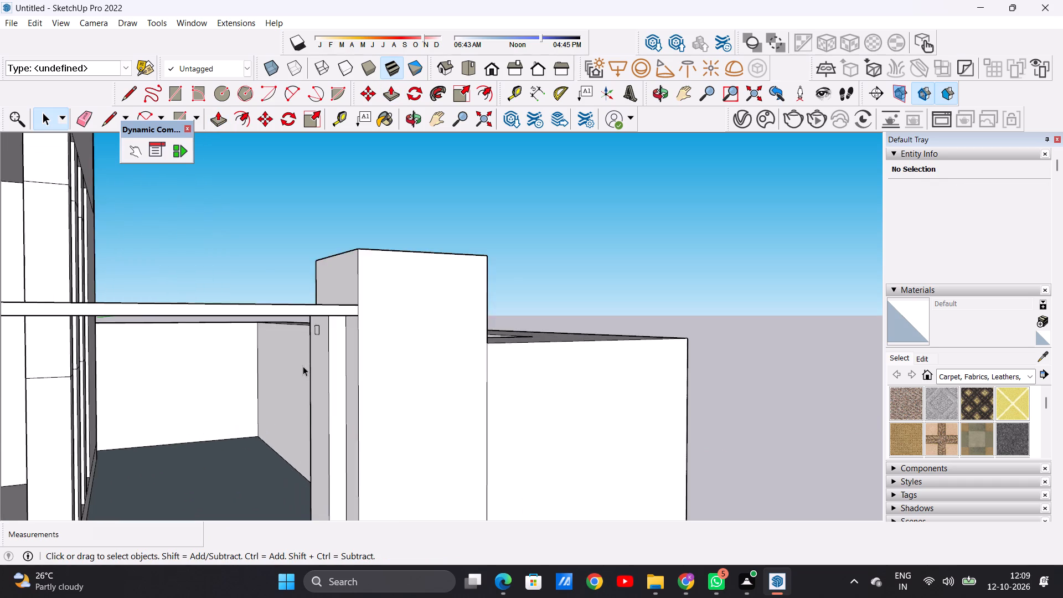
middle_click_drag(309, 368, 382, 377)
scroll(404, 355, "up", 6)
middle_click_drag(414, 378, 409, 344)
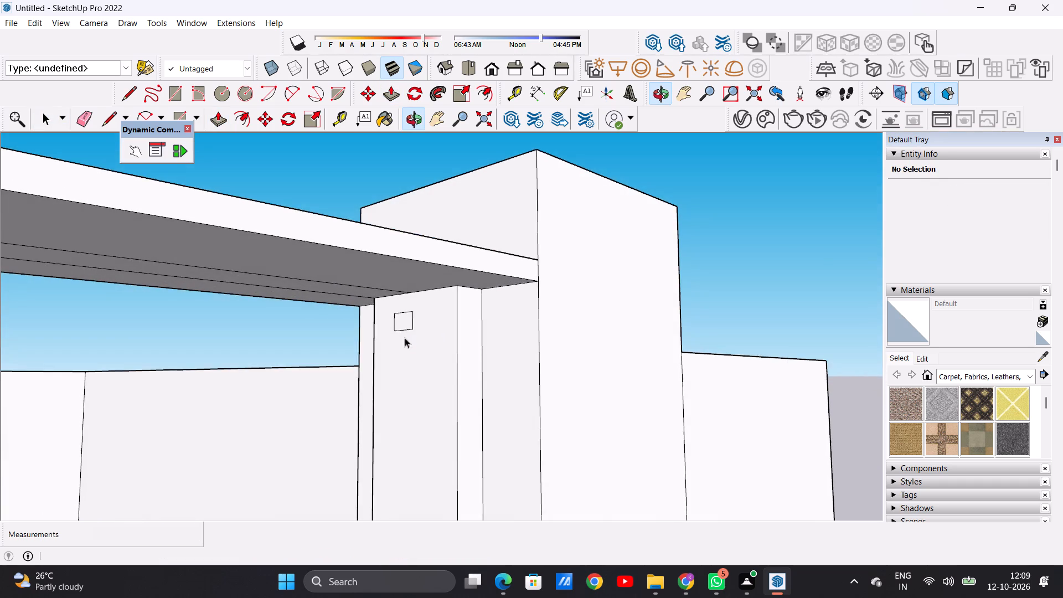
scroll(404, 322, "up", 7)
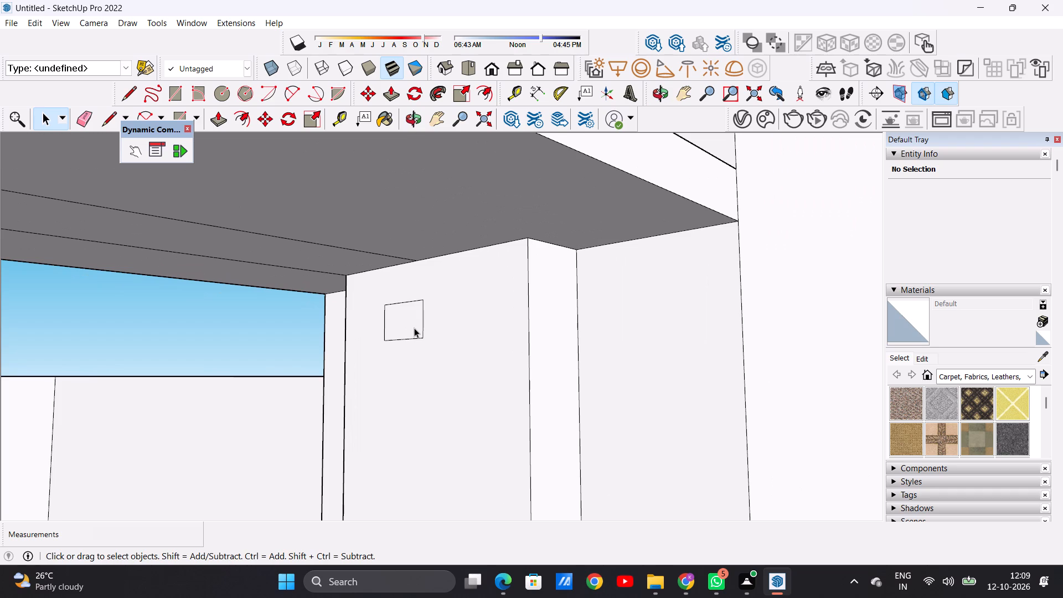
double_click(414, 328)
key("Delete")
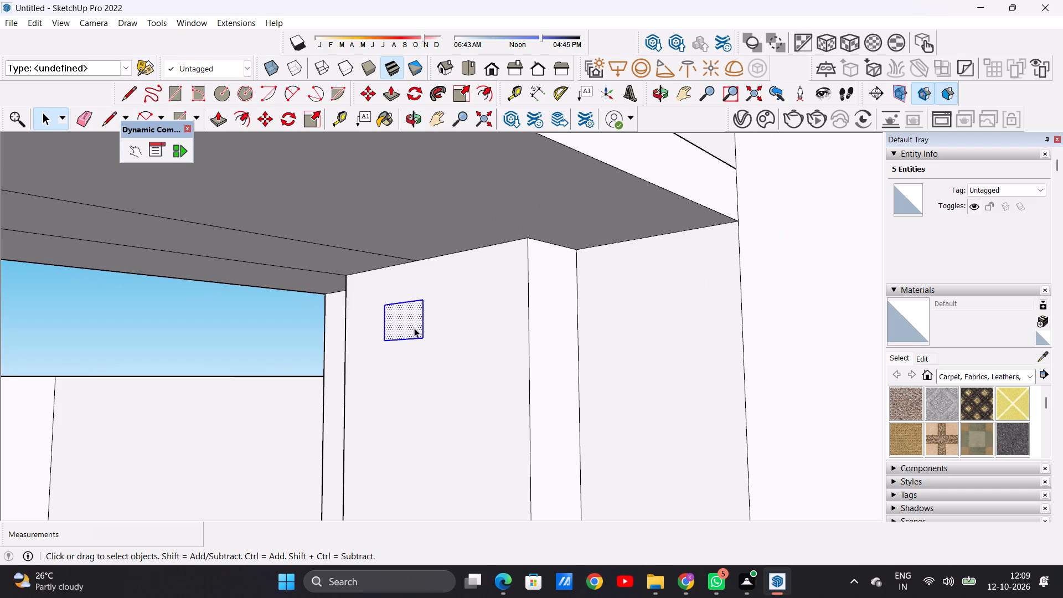
Draw a wider rectangle about 3" by 1" on the same strip face, just below the crossbeam.
key("r")
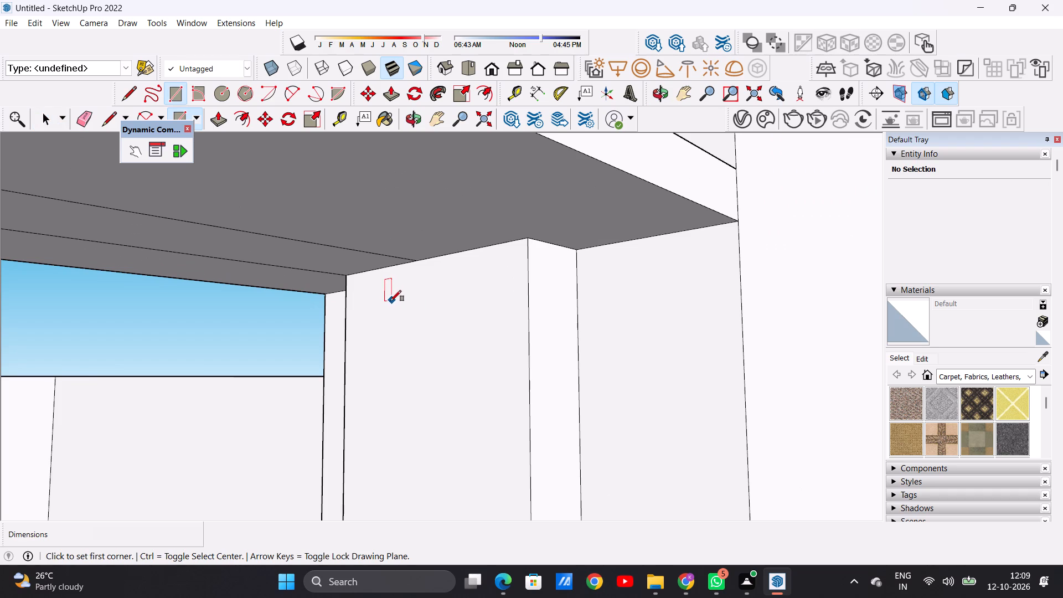
left_click(388, 305)
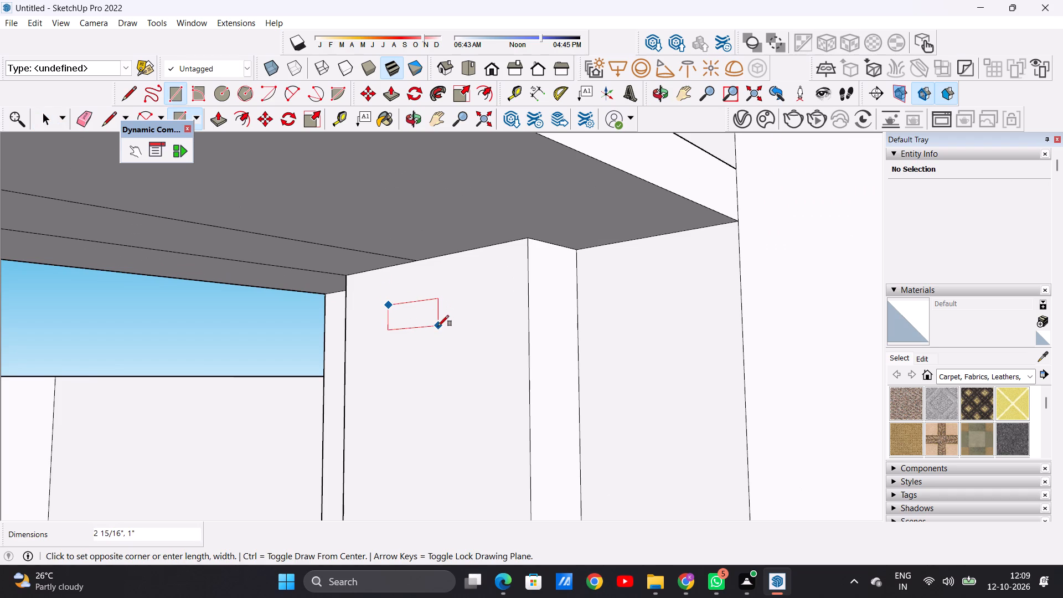
left_click(440, 328)
key("space")
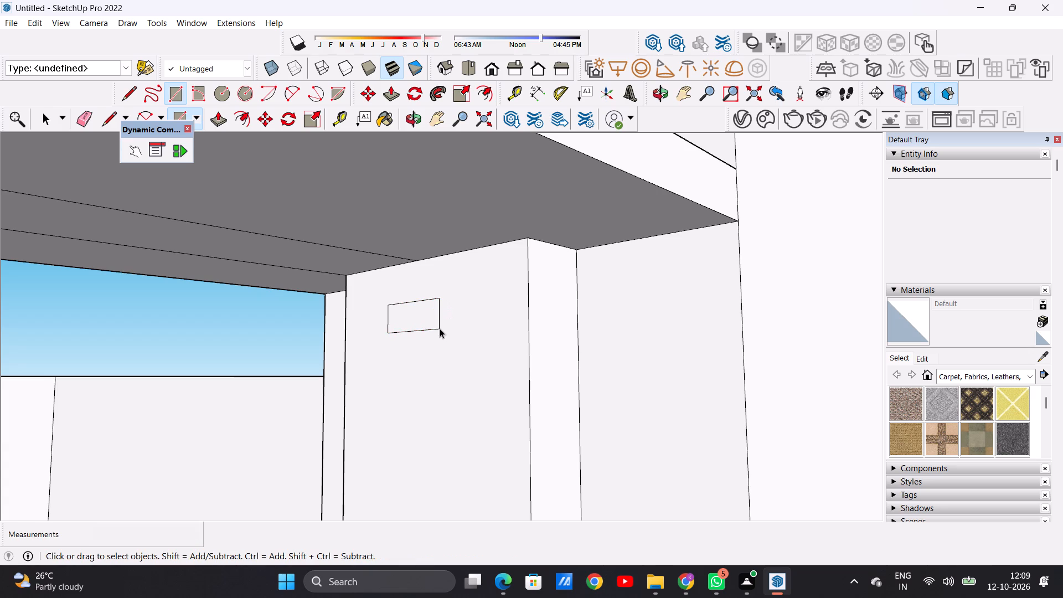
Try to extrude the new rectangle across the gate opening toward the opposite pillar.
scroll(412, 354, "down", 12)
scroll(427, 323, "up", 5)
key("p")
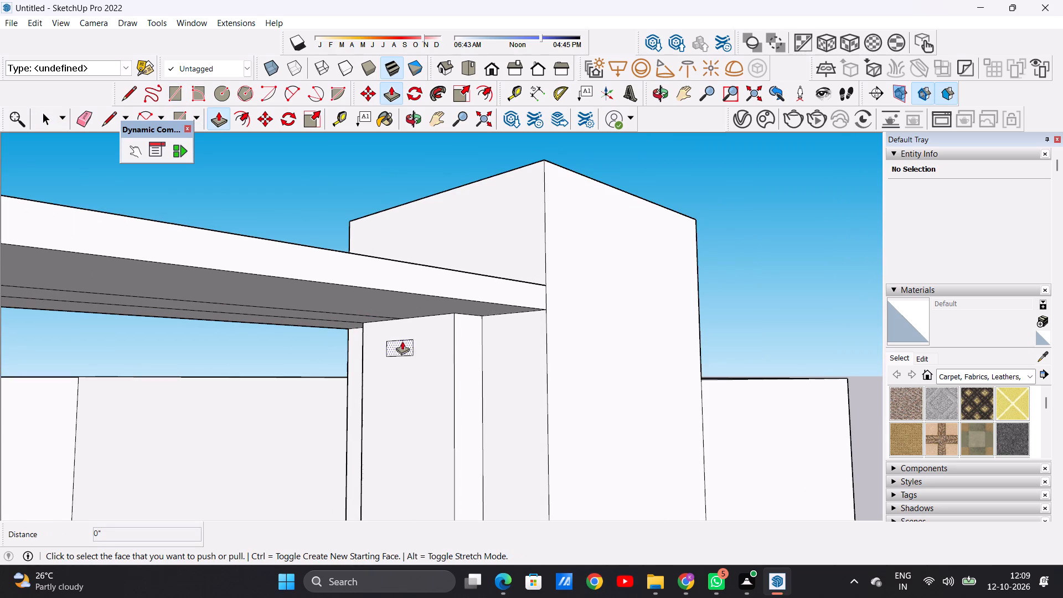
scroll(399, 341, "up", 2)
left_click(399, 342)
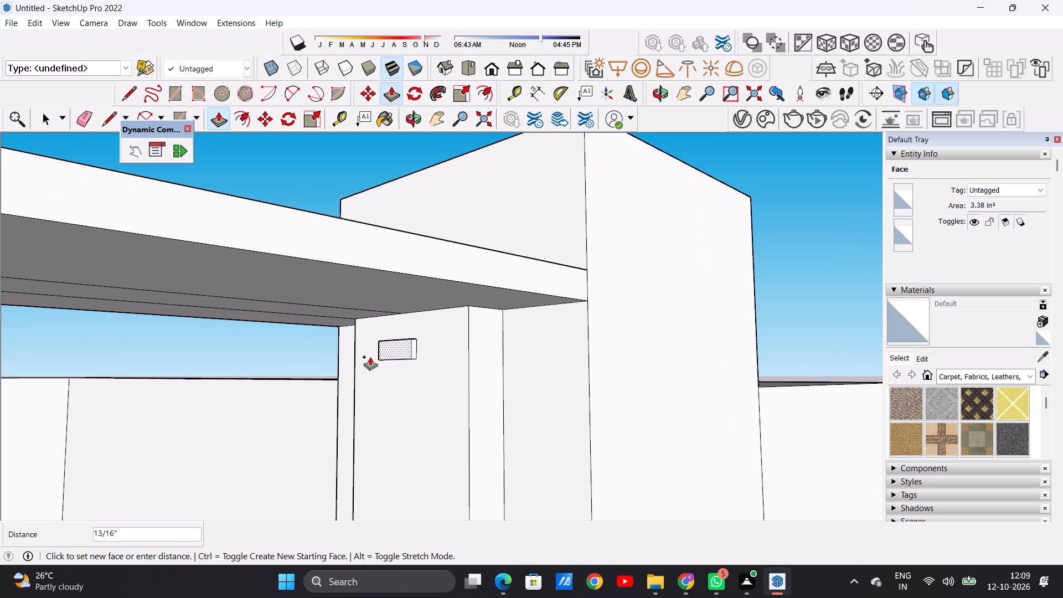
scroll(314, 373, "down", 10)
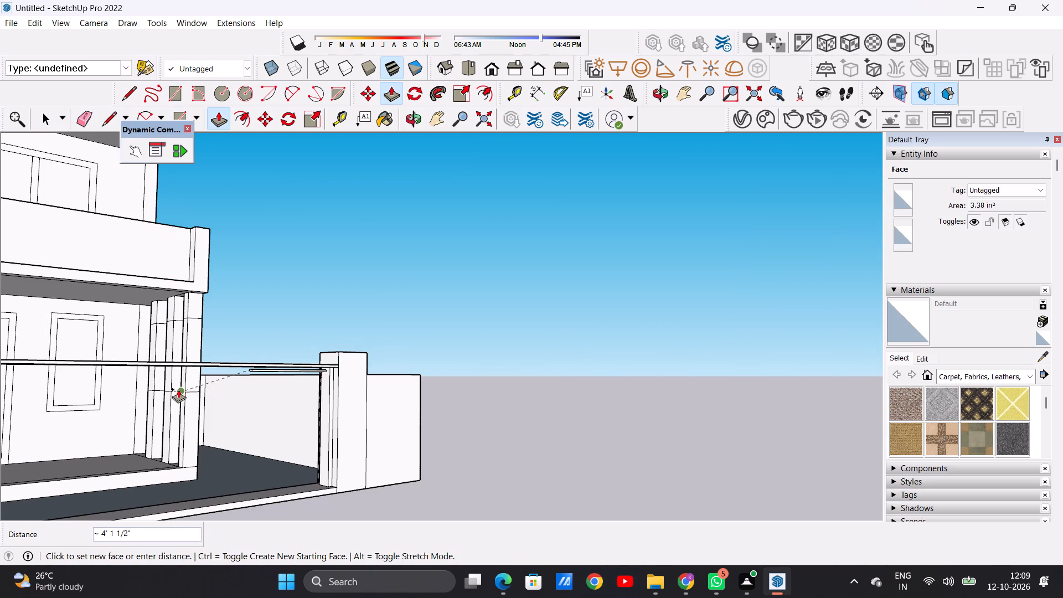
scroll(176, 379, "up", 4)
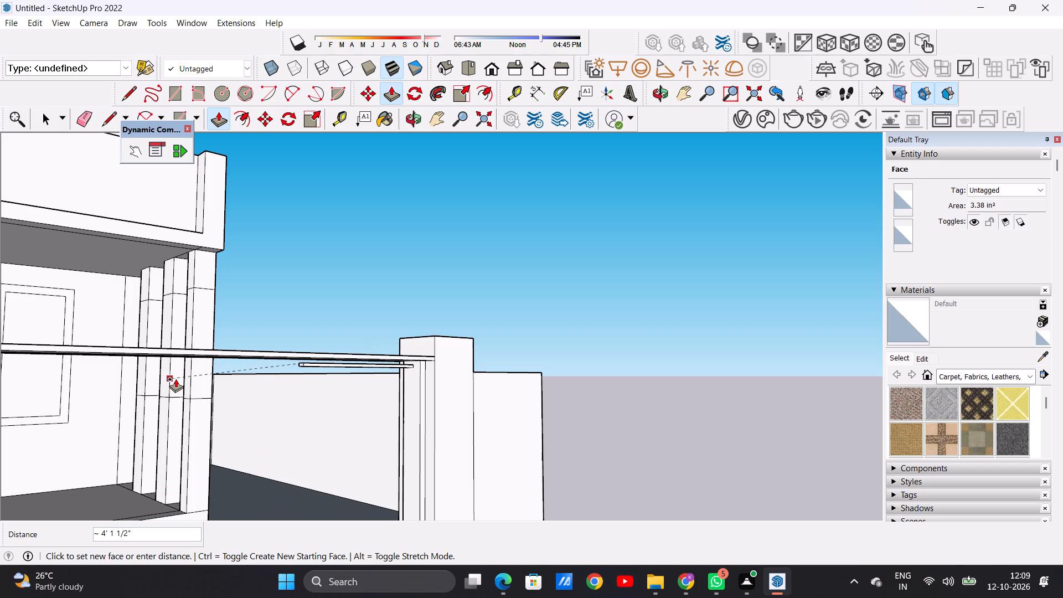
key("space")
Draw lines below the rectangle to enclose an adjoining band 3" wide and about 9/16" high.
scroll(389, 365, "up", 5)
middle_click_drag(420, 386, 429, 390)
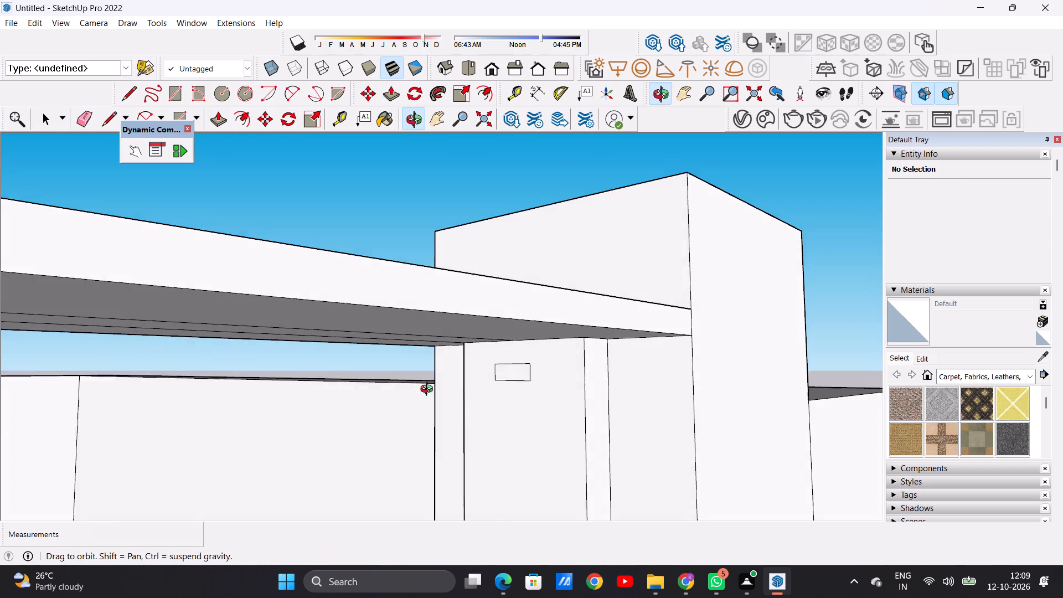
middle_click_drag(429, 390, 461, 397)
scroll(469, 377, "down", 5)
scroll(498, 386, "up", 10)
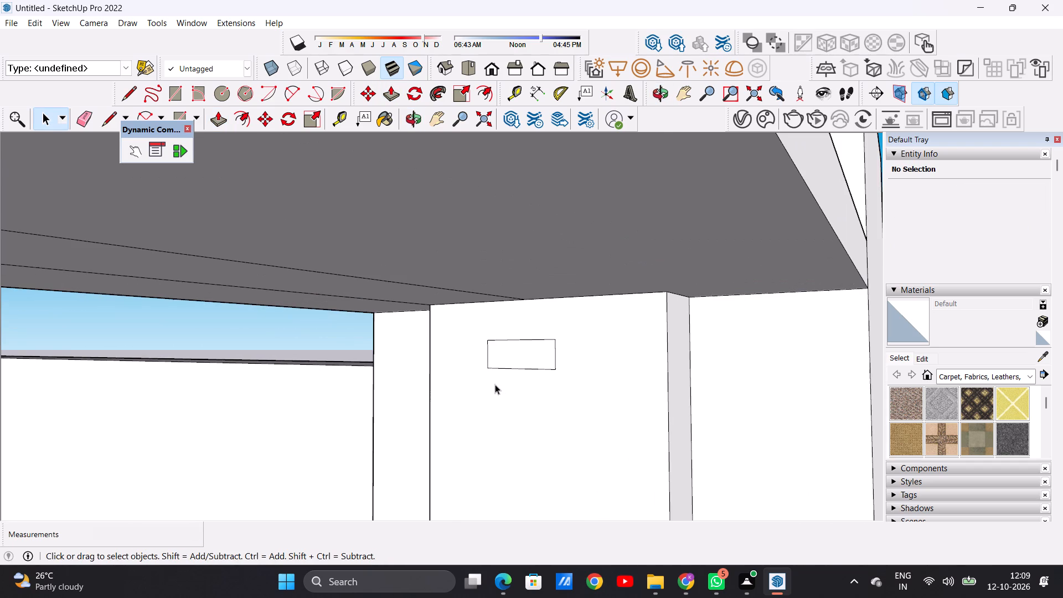
key("l")
left_click(488, 368)
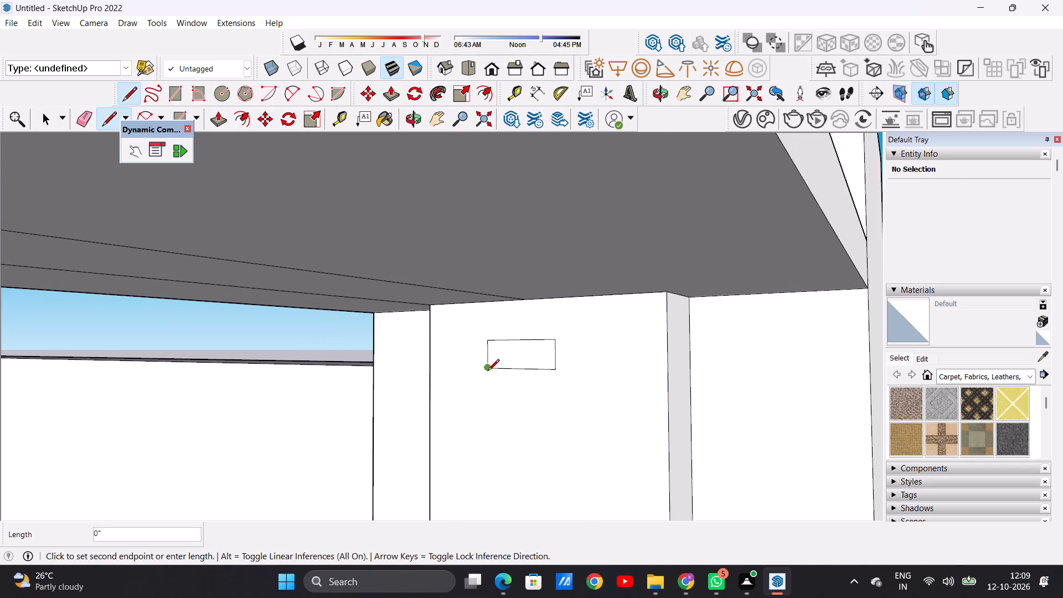
left_click(488, 382)
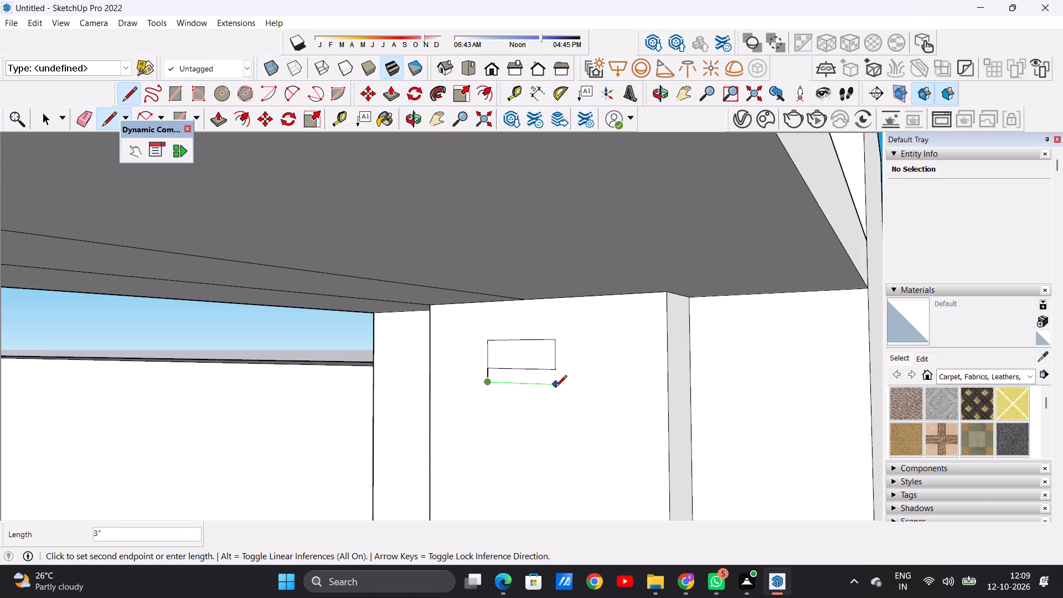
left_click(555, 388)
left_click(557, 373)
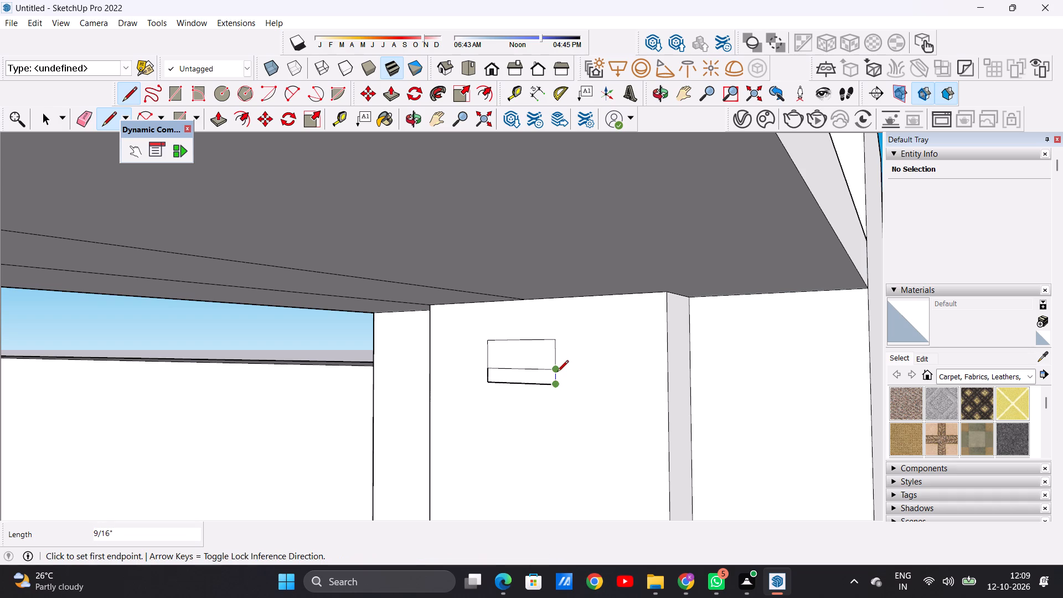
key("space")
Erase the line between the rectangle and the band below it, merging them into one taller rectangle.
middle_click_drag(531, 387, 642, 393)
scroll(528, 371, "up", 3)
key("e")
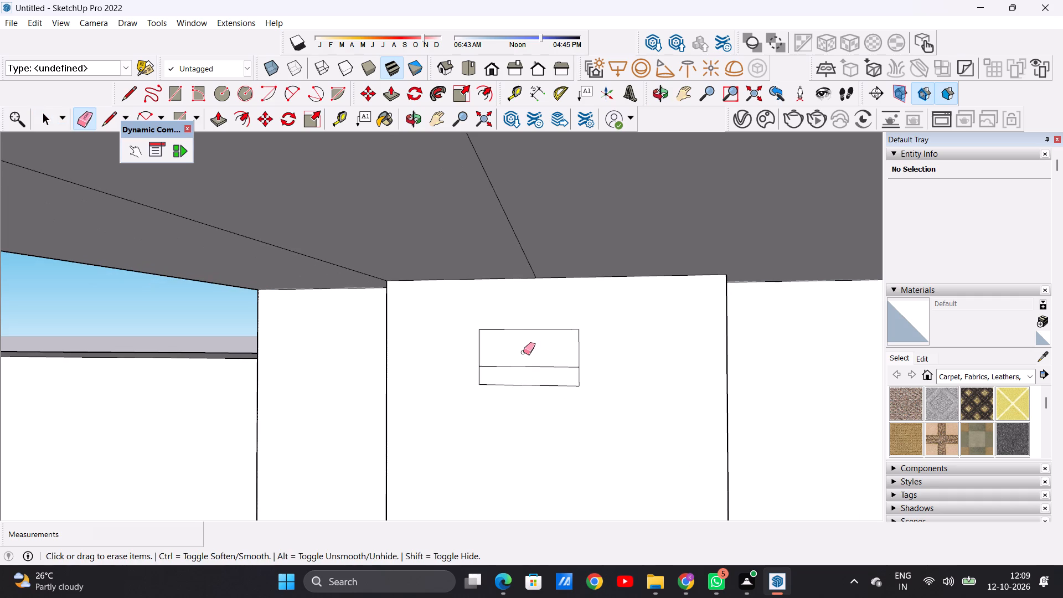
left_click_drag(525, 359, 533, 370)
key("space")
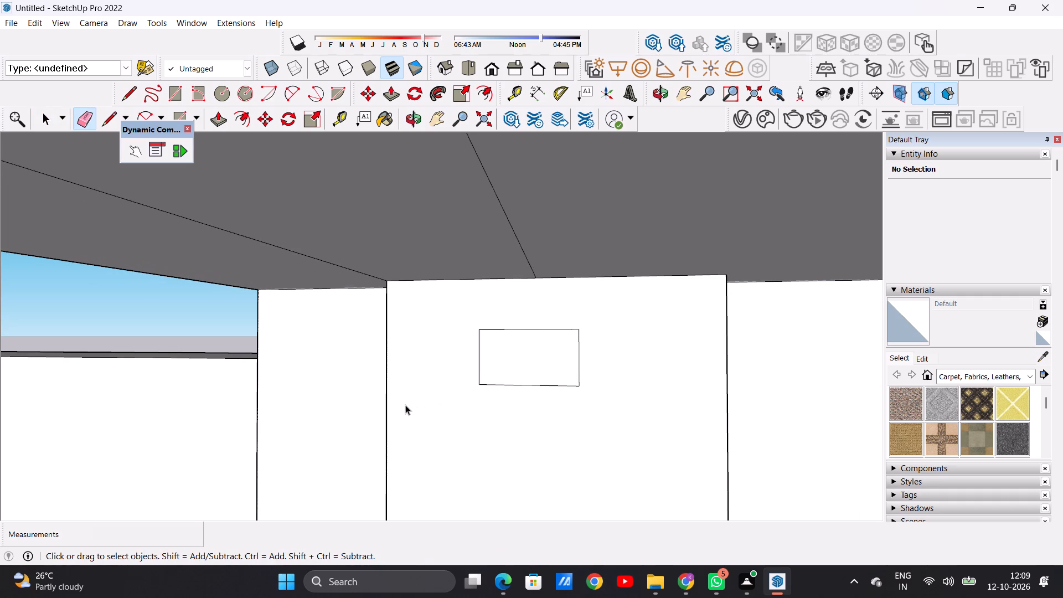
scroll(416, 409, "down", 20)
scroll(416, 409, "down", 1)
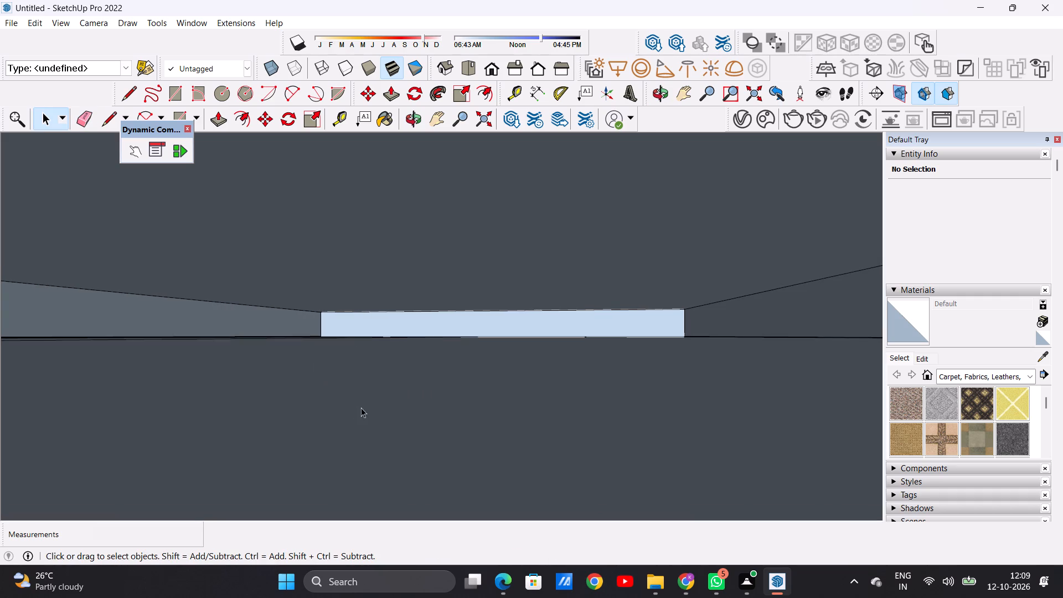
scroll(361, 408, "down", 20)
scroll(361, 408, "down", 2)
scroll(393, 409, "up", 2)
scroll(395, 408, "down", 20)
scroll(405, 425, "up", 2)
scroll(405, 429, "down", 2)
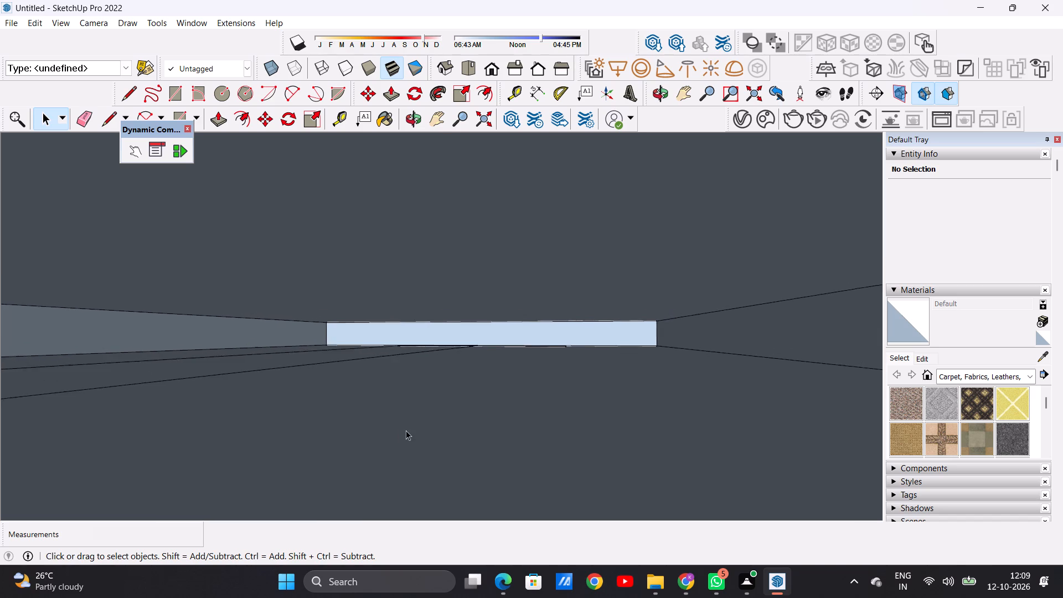
Move the small rectangle on the gate pillar's strip face straight down about 2 1/16", away from the crossbeam.
scroll(406, 430, "down", 20)
scroll(406, 430, "down", 18)
scroll(418, 338, "down", 6)
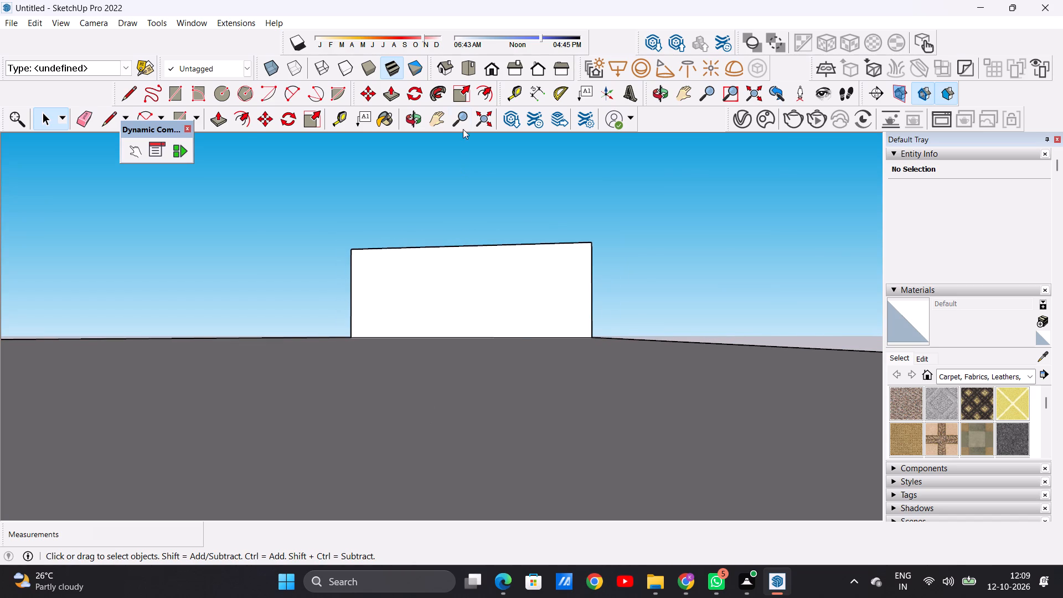
left_click(493, 68)
scroll(450, 353, "down", 7)
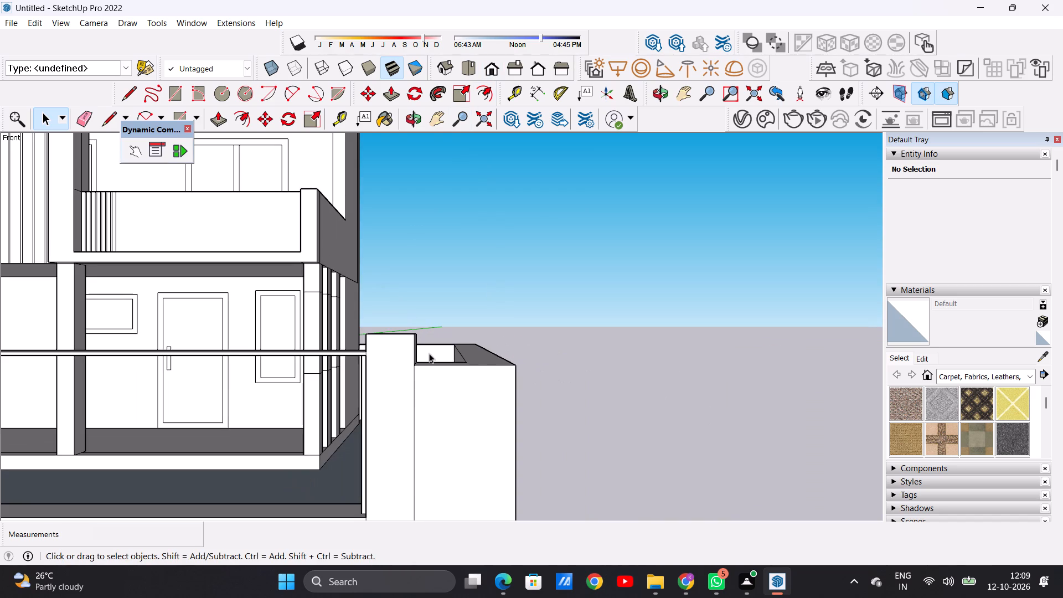
middle_click_drag(254, 400, 467, 413)
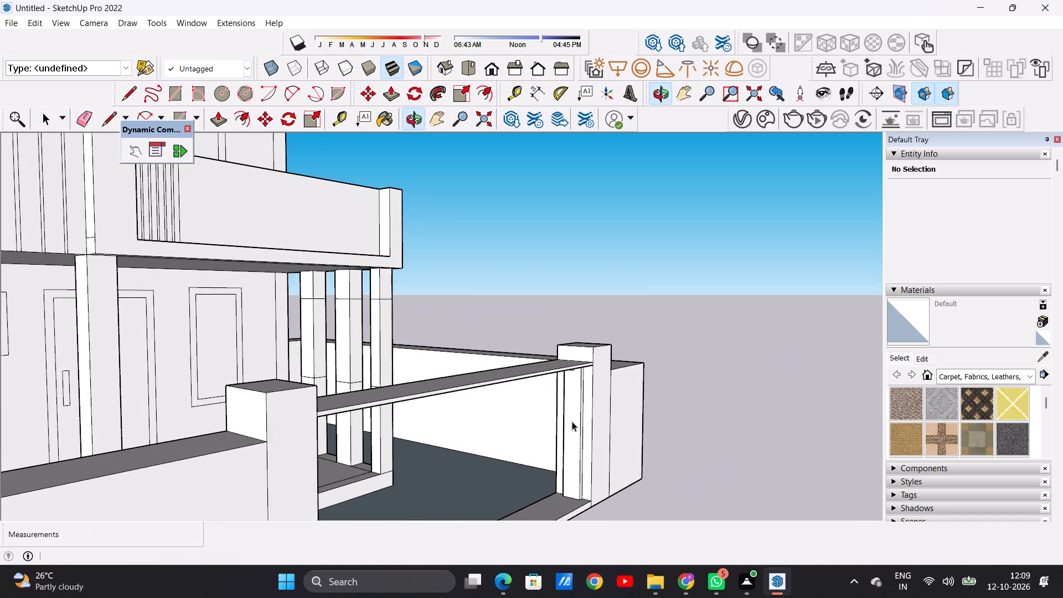
middle_click_drag(569, 436, 545, 372)
scroll(587, 355, "up", 14)
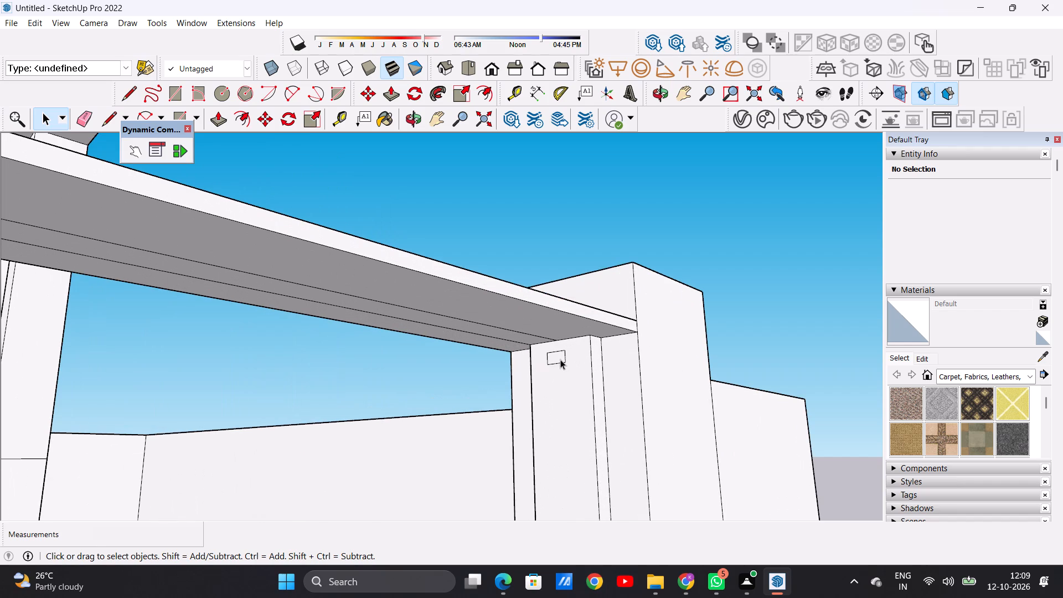
double_click(560, 359)
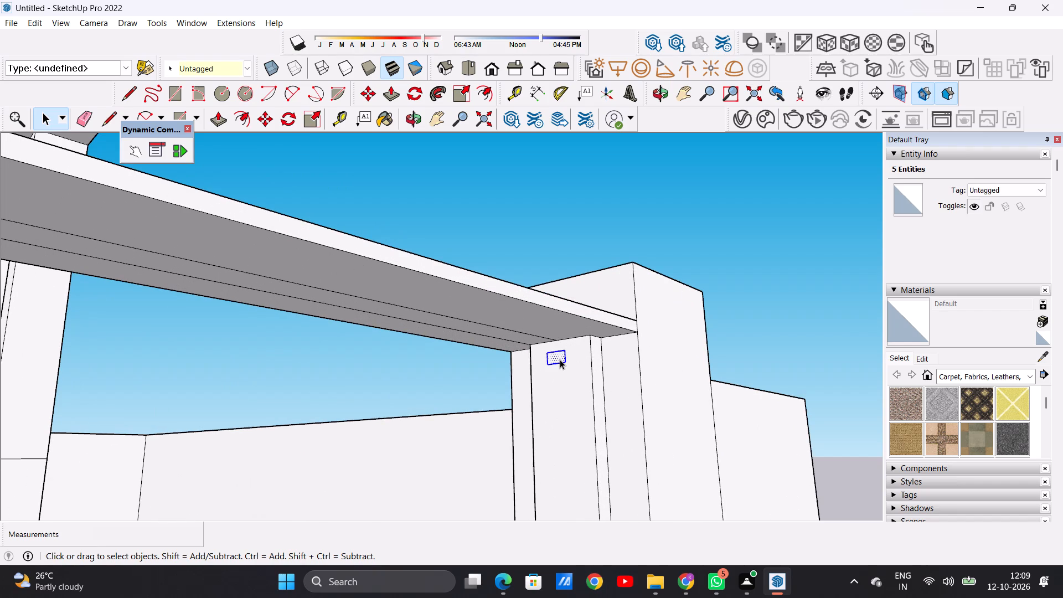
key("m")
scroll(563, 364, "up", 6)
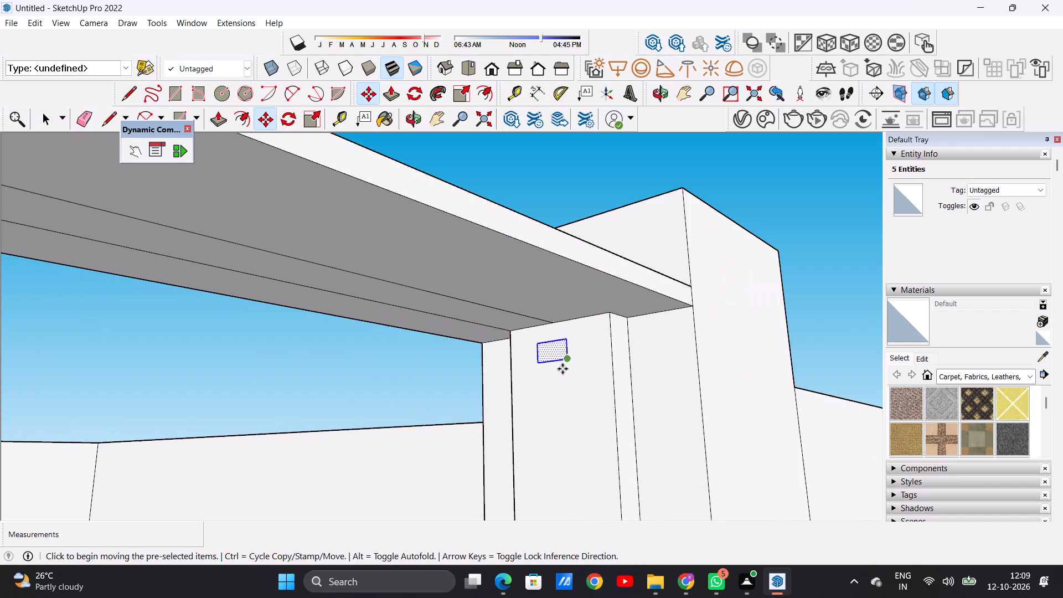
left_click(565, 360)
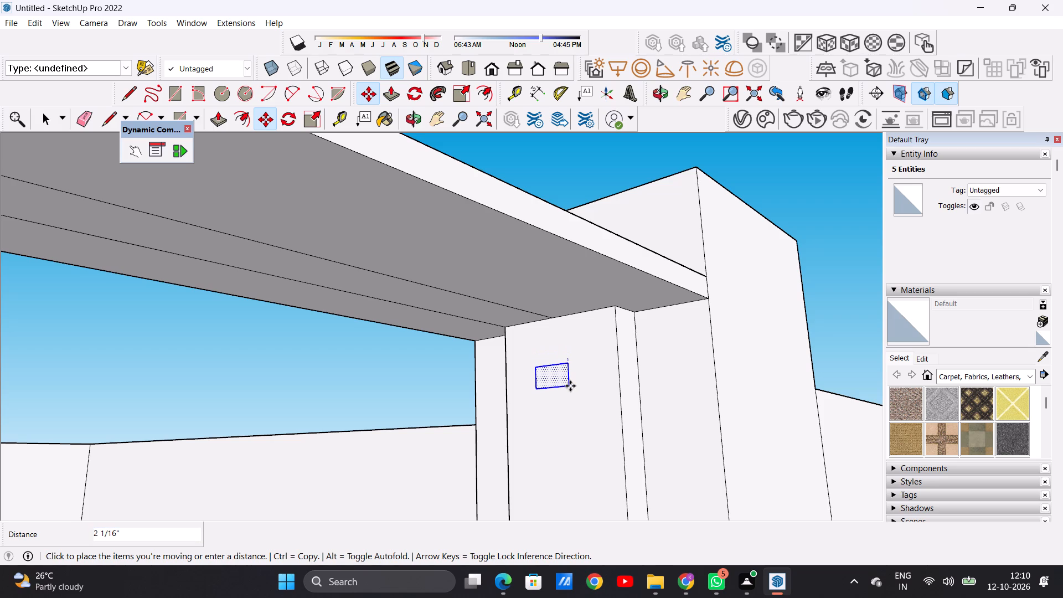
left_click(570, 386)
key("space")
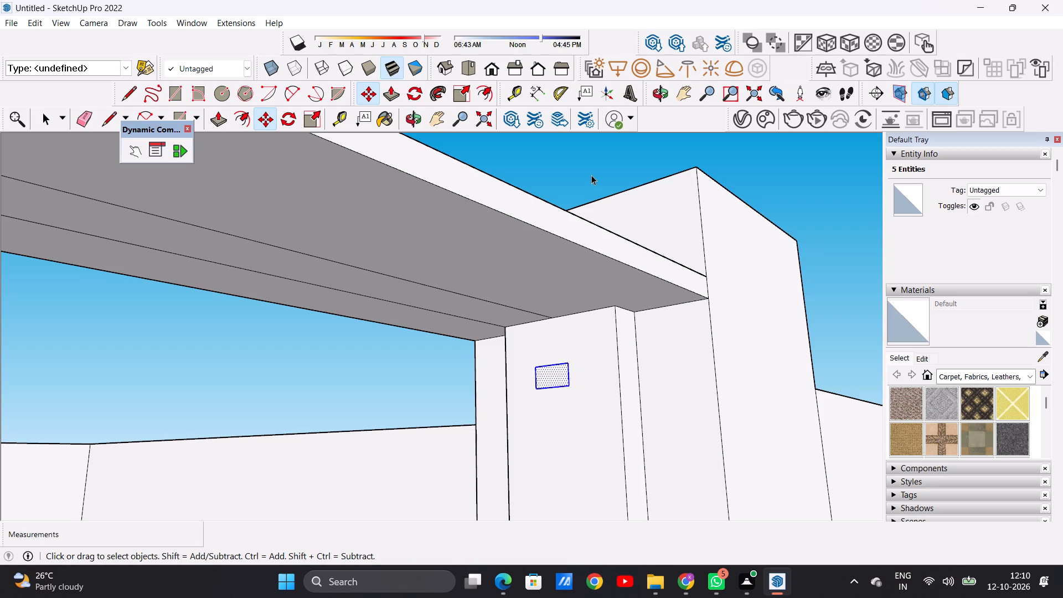
left_click(591, 175)
Copy the small rectangle straight down about 5' 4 1/2" to just above the base of the same strip face.
scroll(576, 394, "down", 18)
scroll(497, 382, "up", 7)
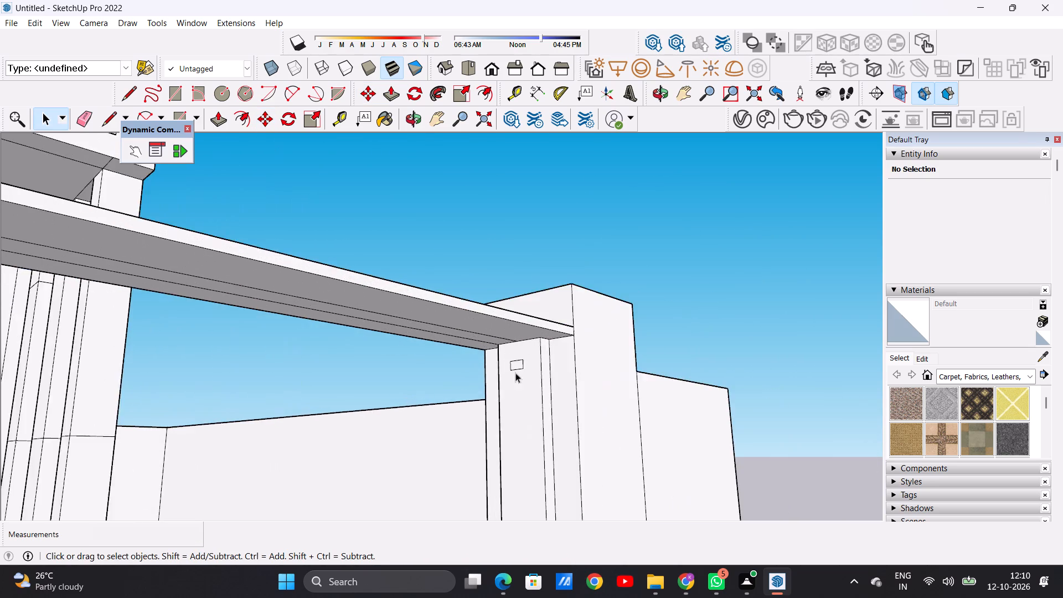
scroll(515, 373, "up", 3)
scroll(519, 364, "down", 1)
scroll(519, 364, "up", 10)
double_click(520, 367)
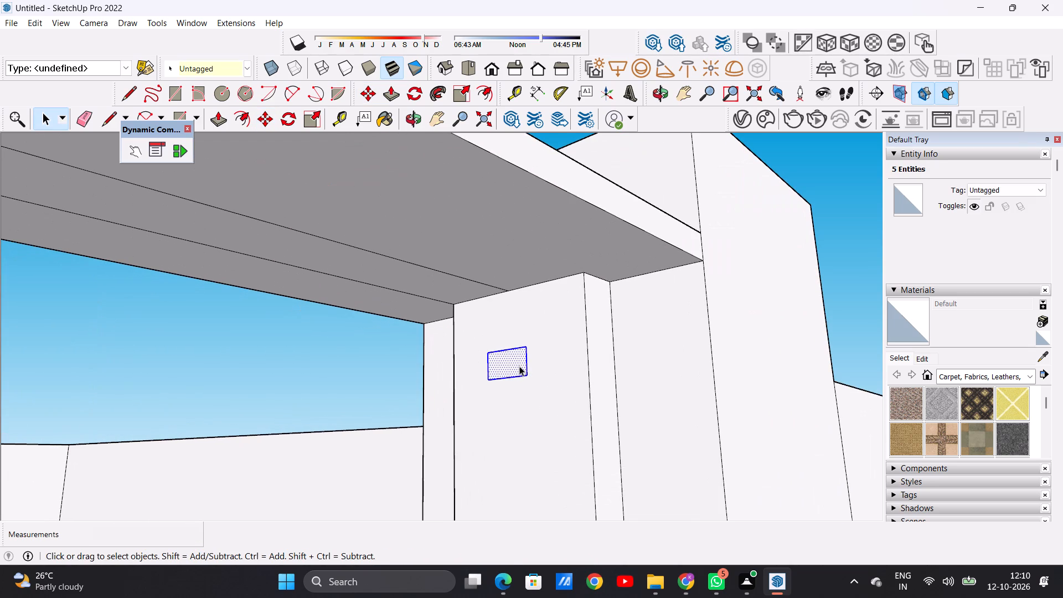
key("m")
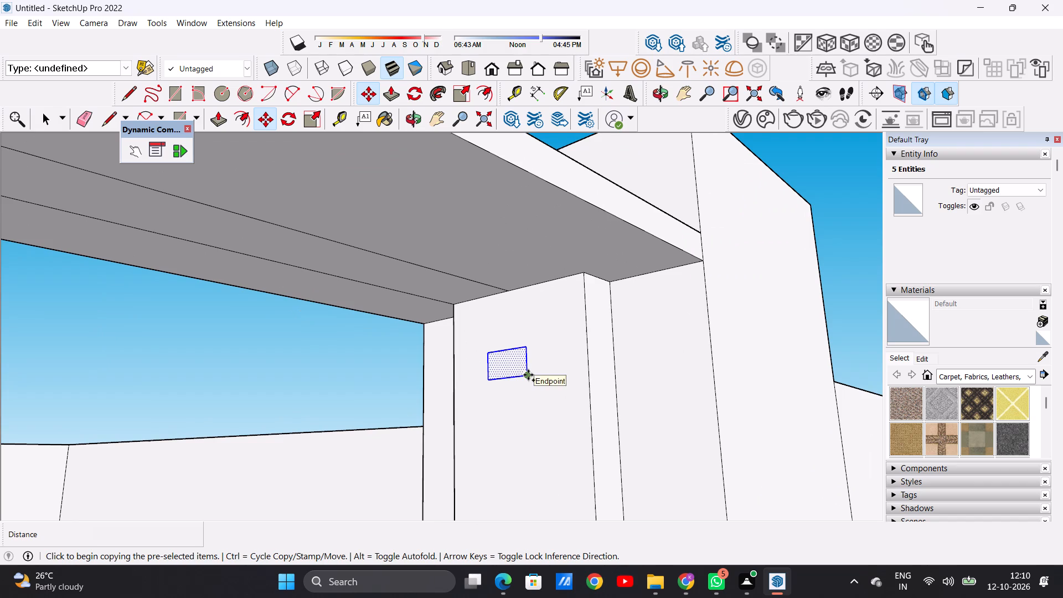
left_click(528, 375)
scroll(528, 413, "down", 17)
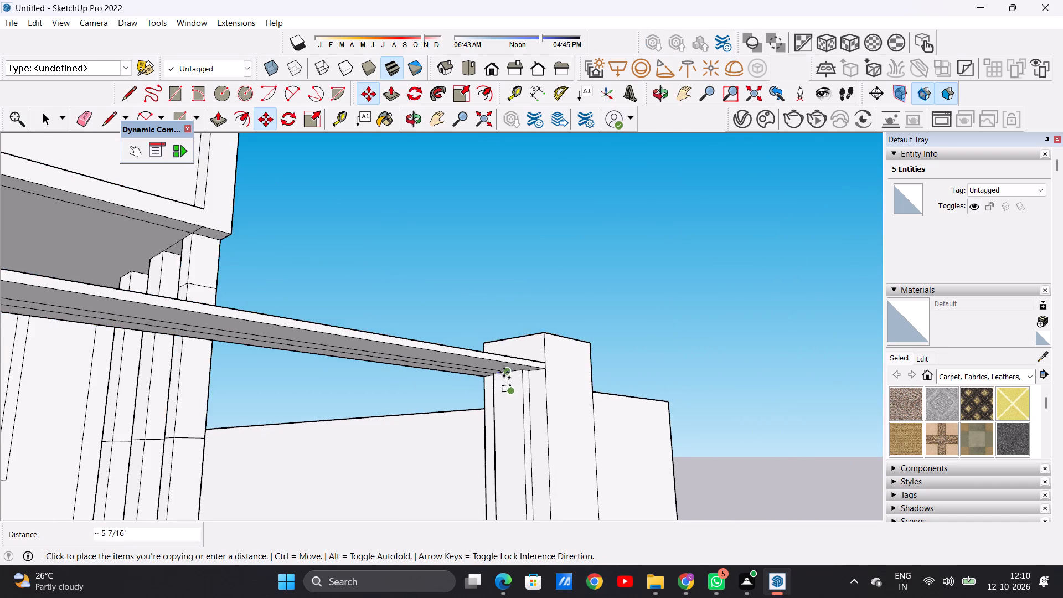
scroll(506, 375, "down", 11)
scroll(509, 470, "up", 15)
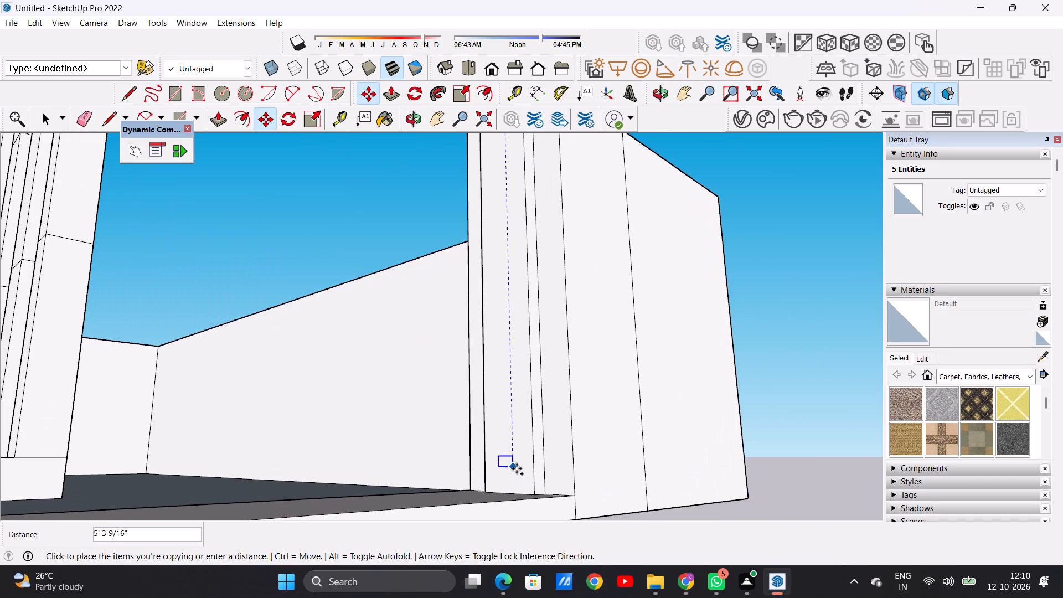
left_click(518, 473)
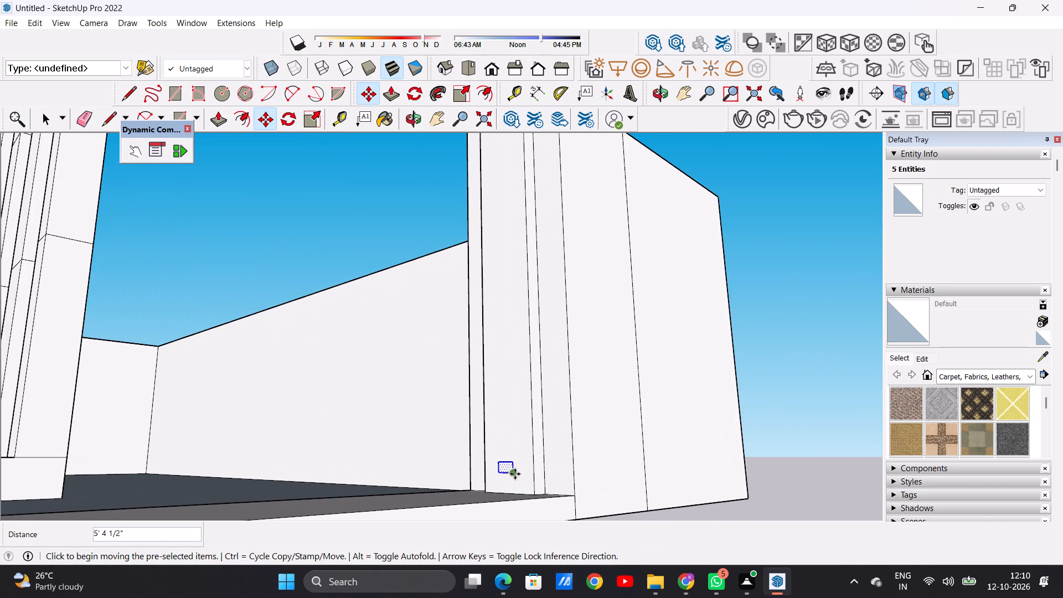
Make seven successive copies of the bottom rectangle up the strip face, spaced about 4 to 5 1/2" apart.
left_click(514, 473)
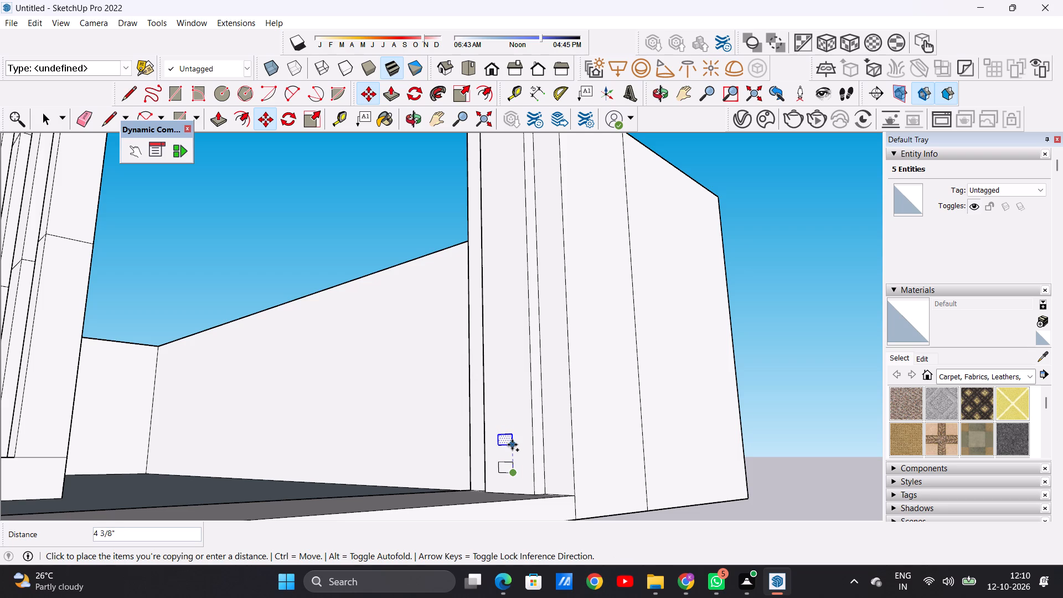
left_click(511, 442)
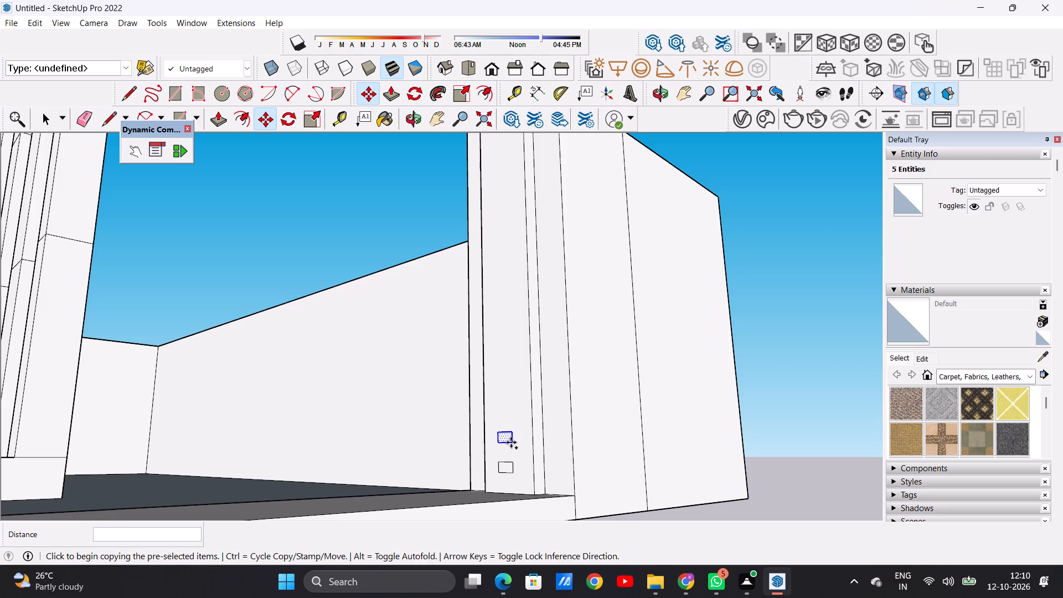
left_click(511, 442)
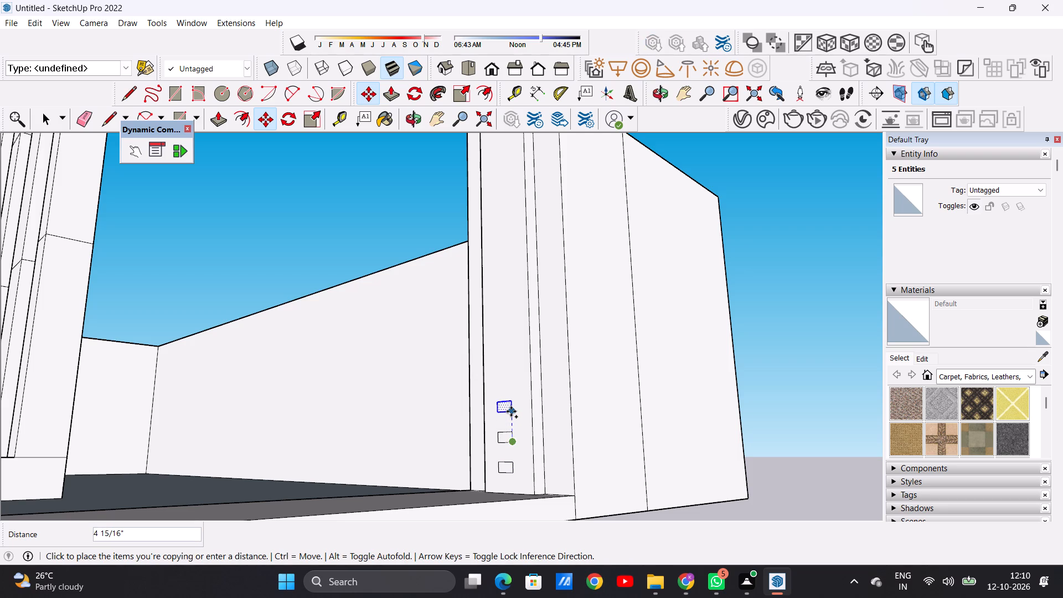
left_click(511, 411)
left_click(511, 411)
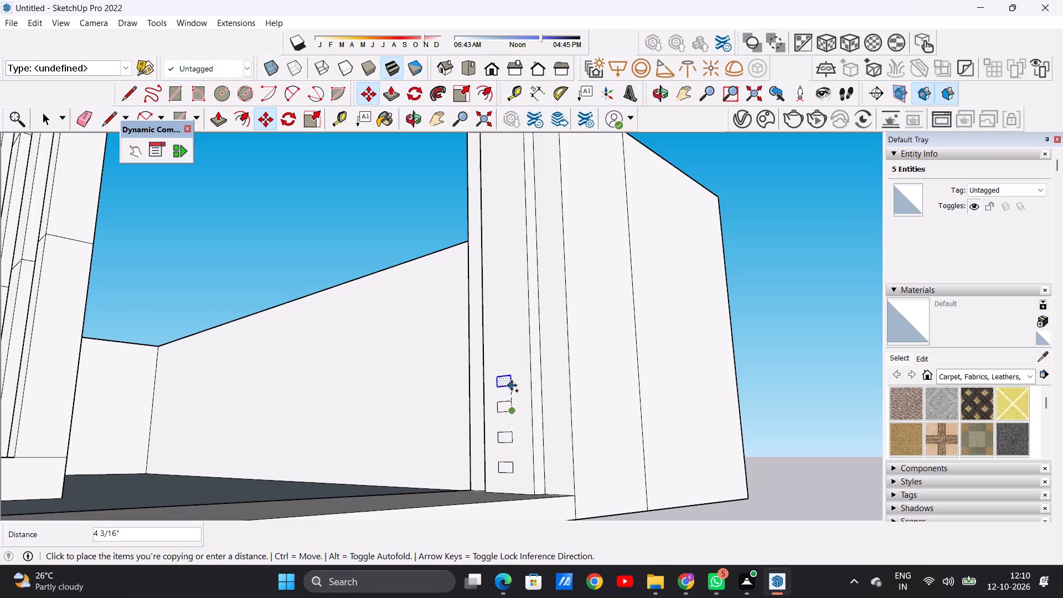
left_click(510, 385)
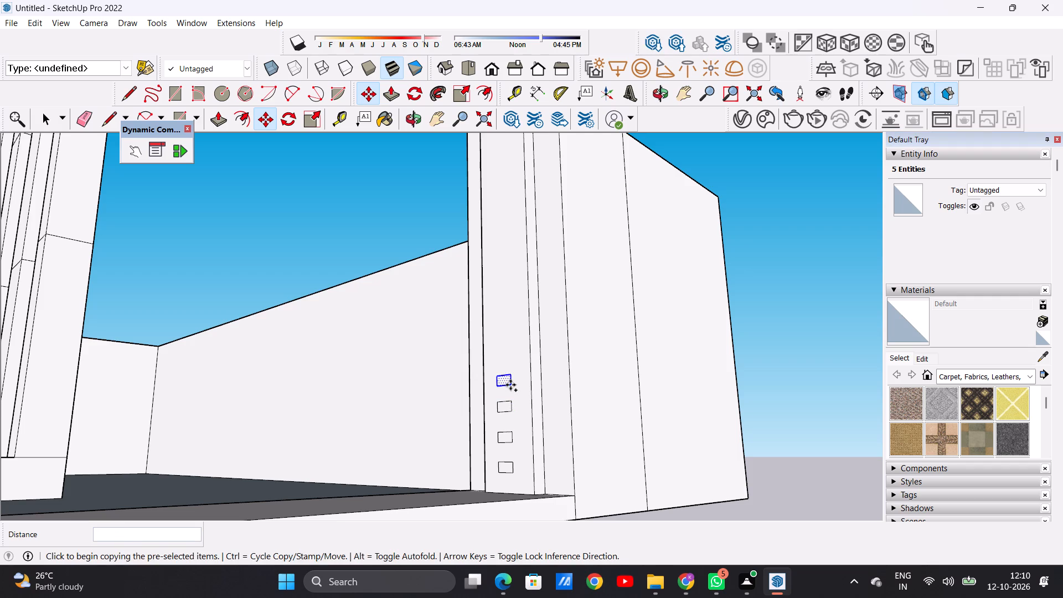
left_click(510, 385)
left_click(509, 355)
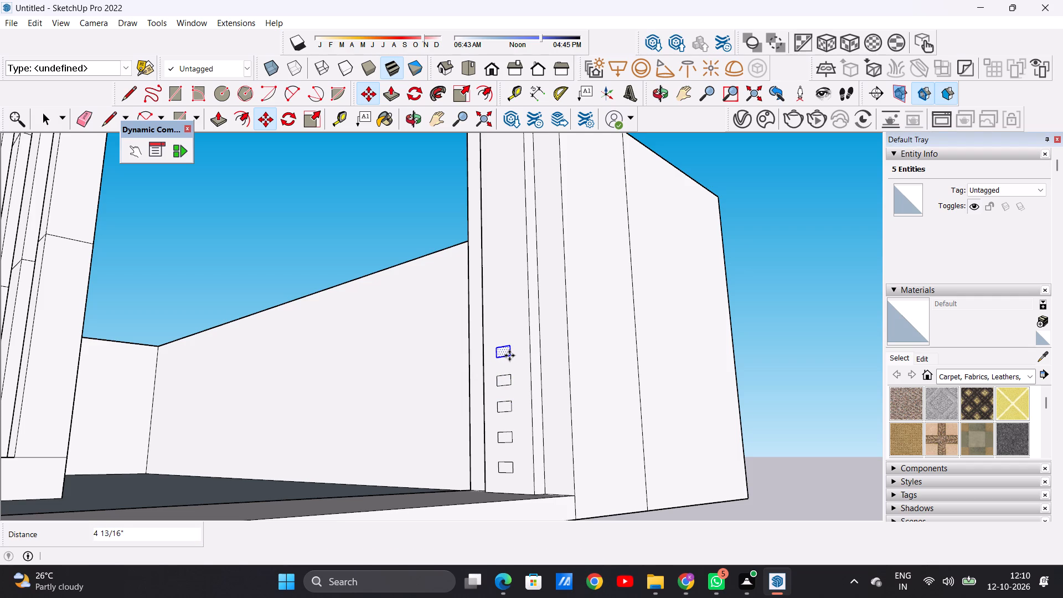
left_click(509, 355)
left_click(512, 326)
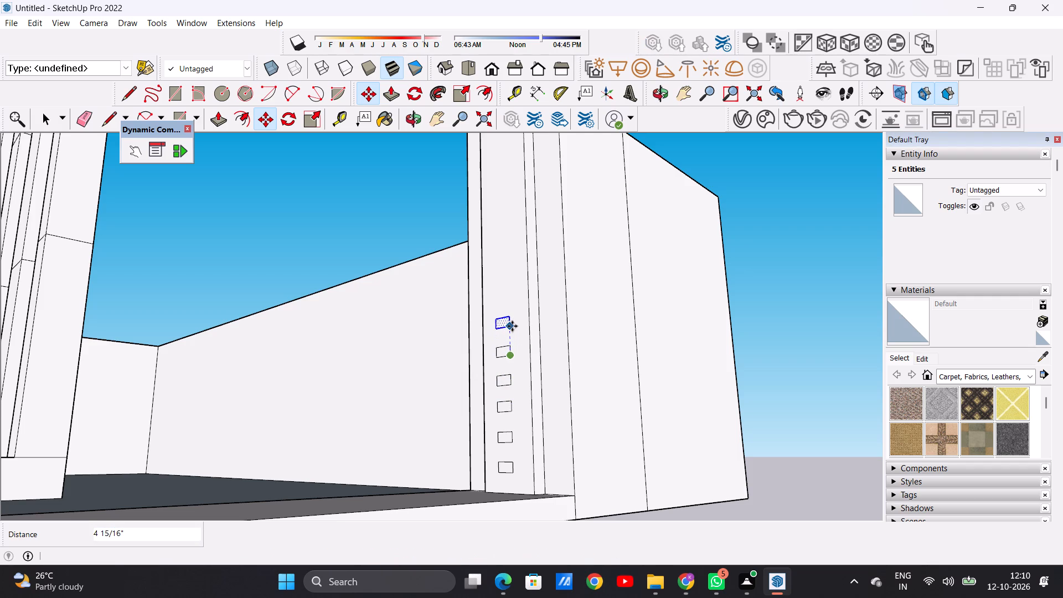
left_click(512, 326)
left_click(507, 296)
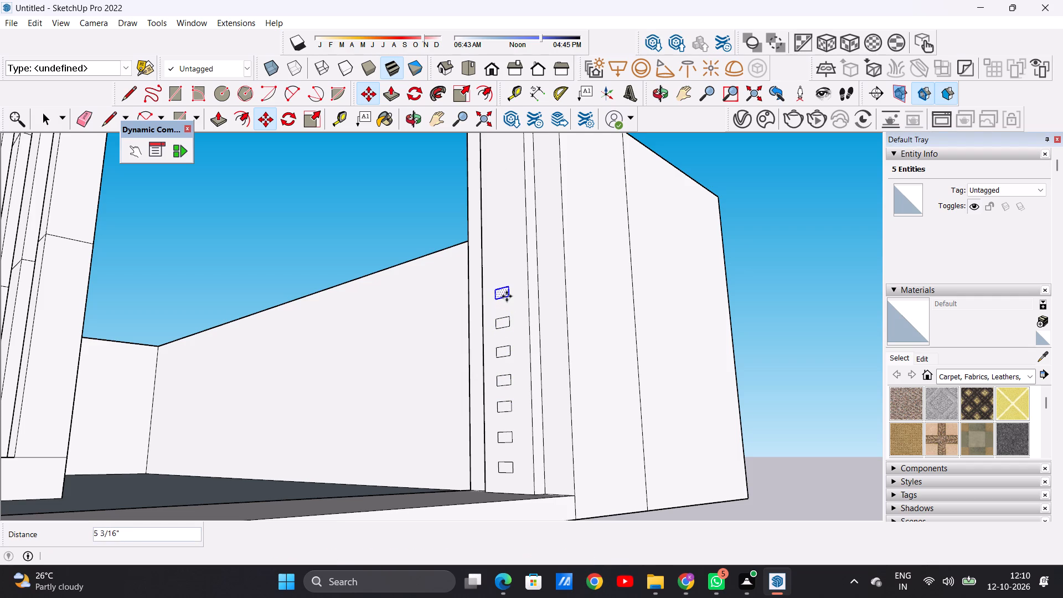
left_click(507, 296)
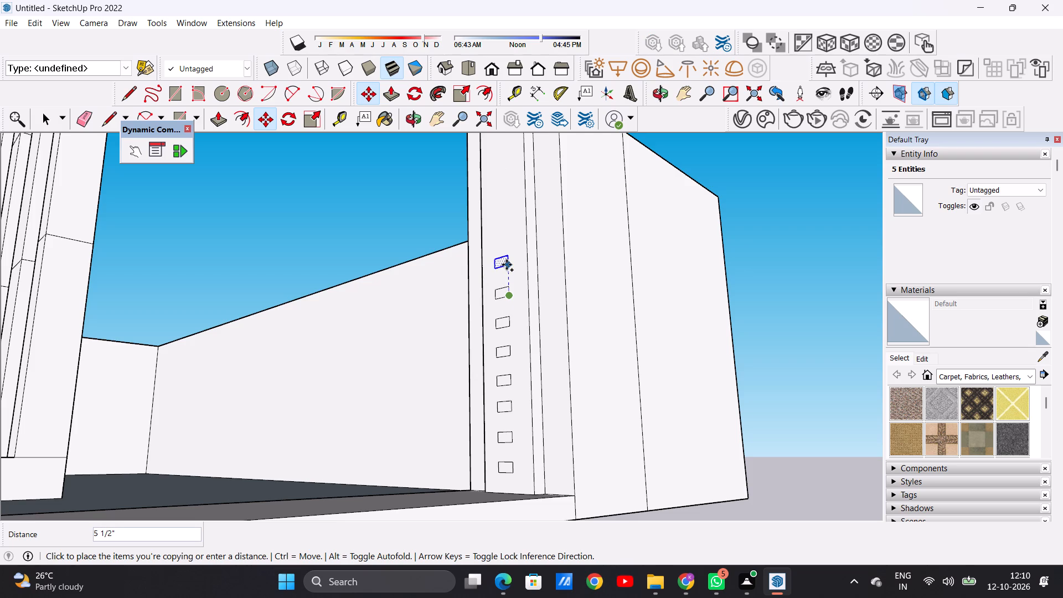
left_click(507, 265)
Continue the column with three more rectangle copies upward, spaced about 5 15/16", 5" and 5 1/2" apart.
scroll(505, 307, "down", 9)
scroll(508, 281, "up", 2)
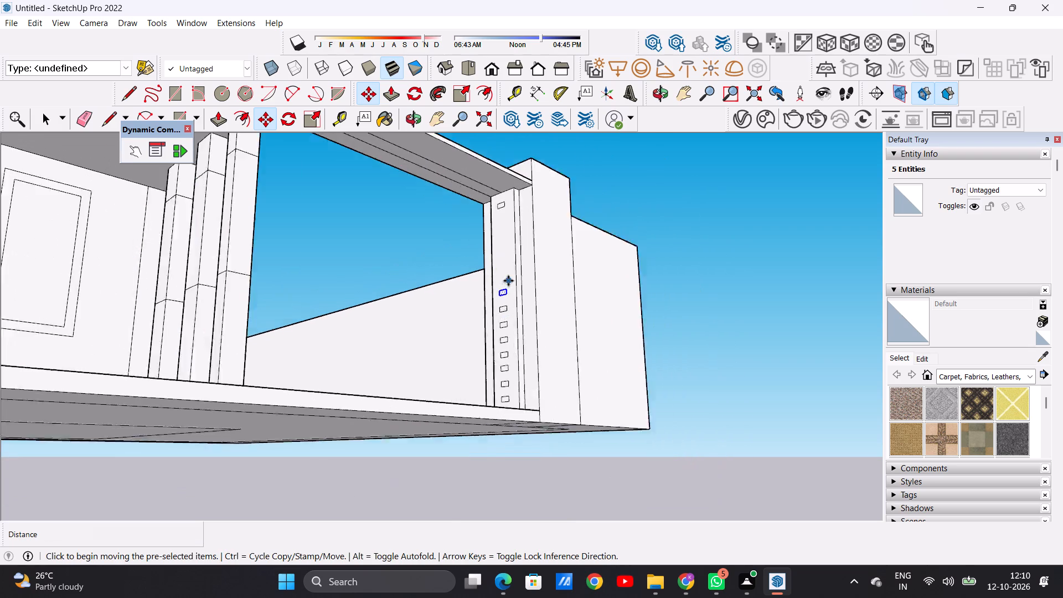
scroll(508, 281, "up", 11)
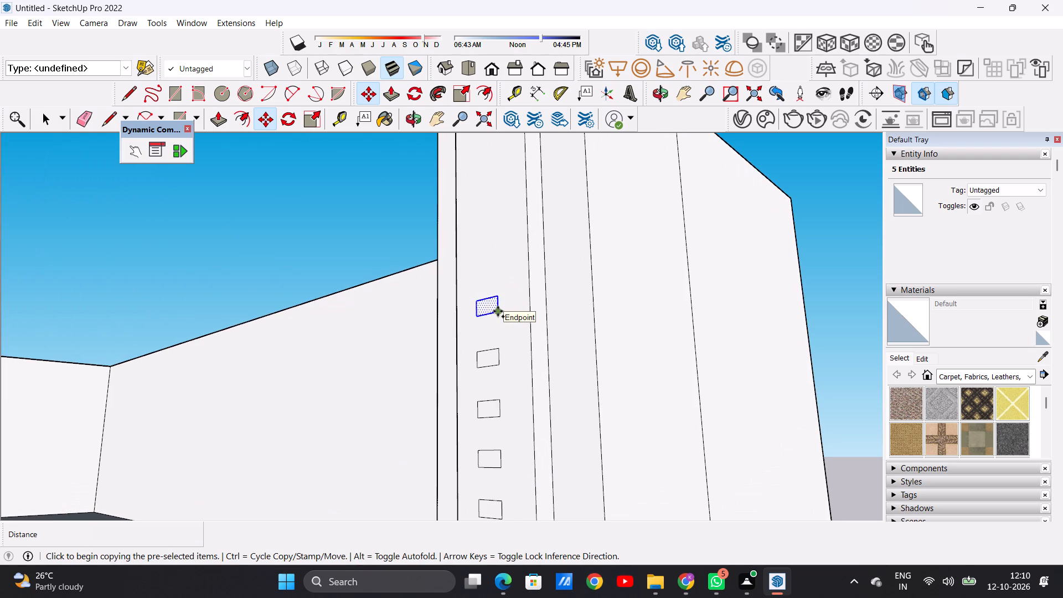
left_click(498, 311)
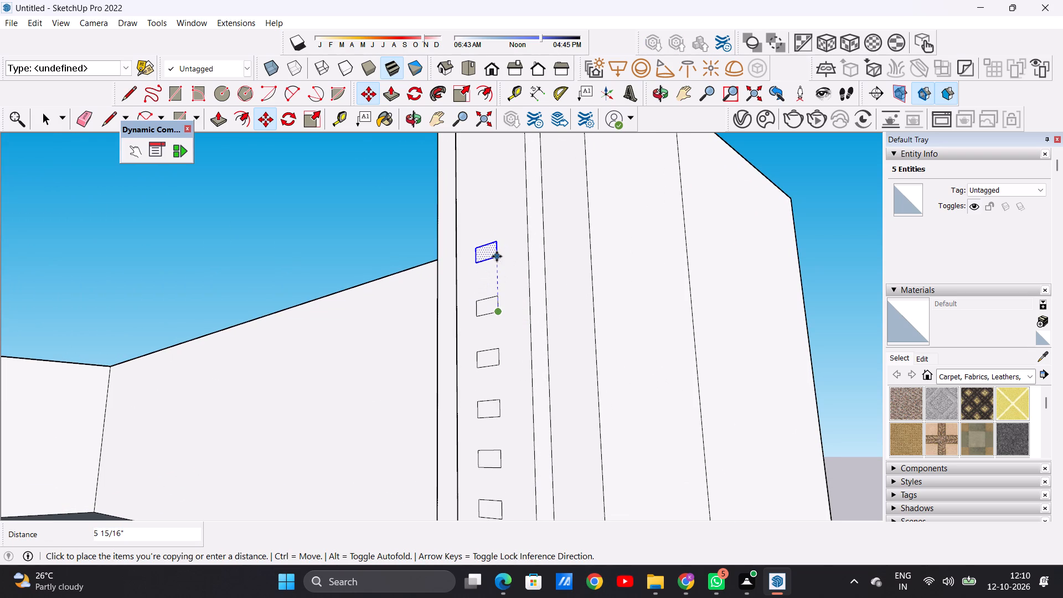
left_click(497, 256)
left_click(496, 256)
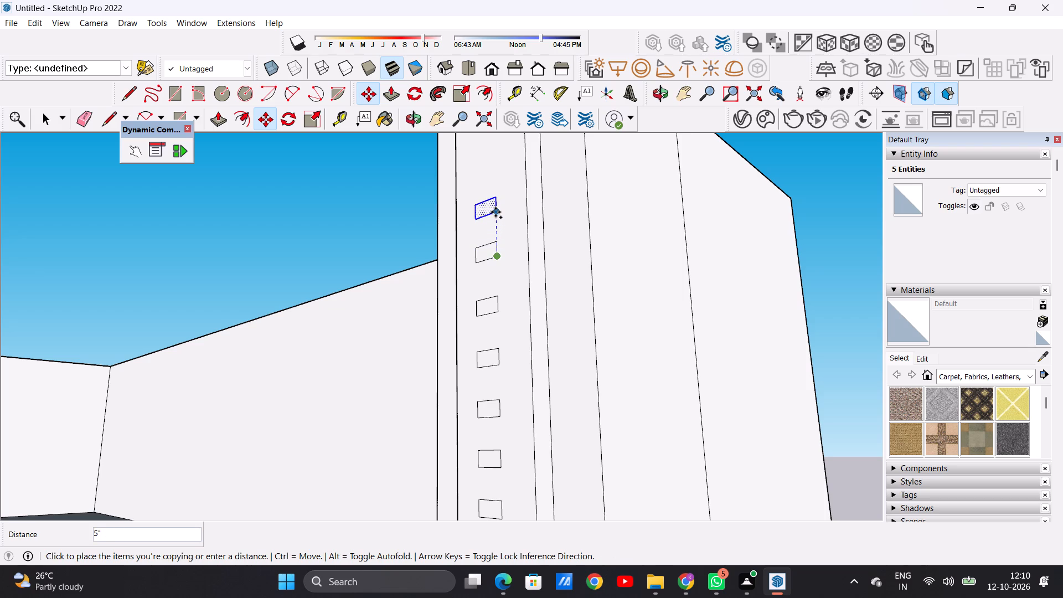
left_click(494, 210)
scroll(506, 274, "down", 13)
scroll(503, 249, "up", 2)
scroll(503, 249, "down", 1)
scroll(503, 249, "up", 2)
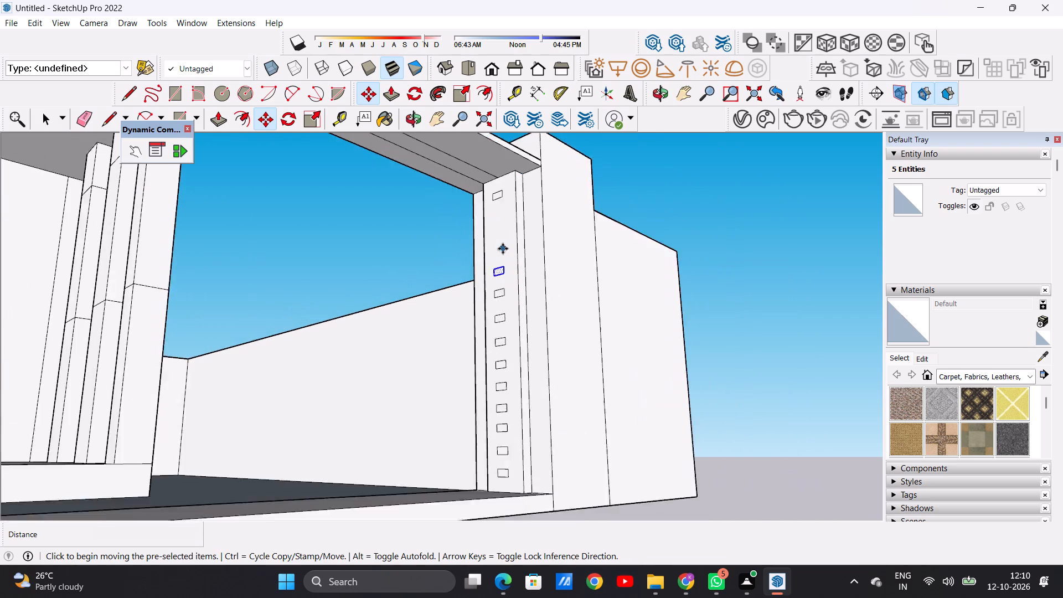
scroll(503, 249, "up", 13)
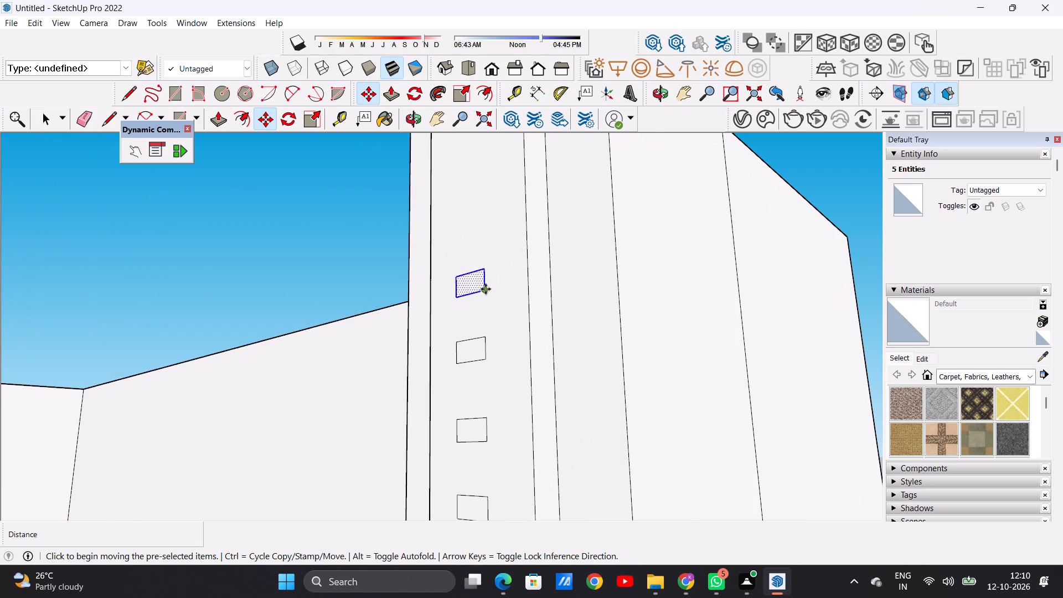
left_click(486, 289)
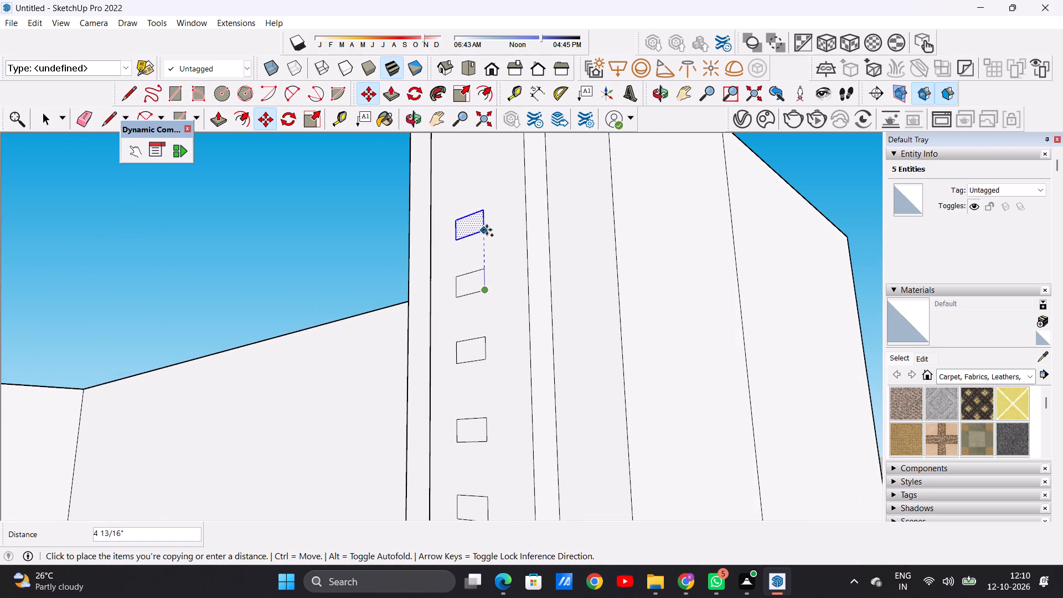
left_click(484, 221)
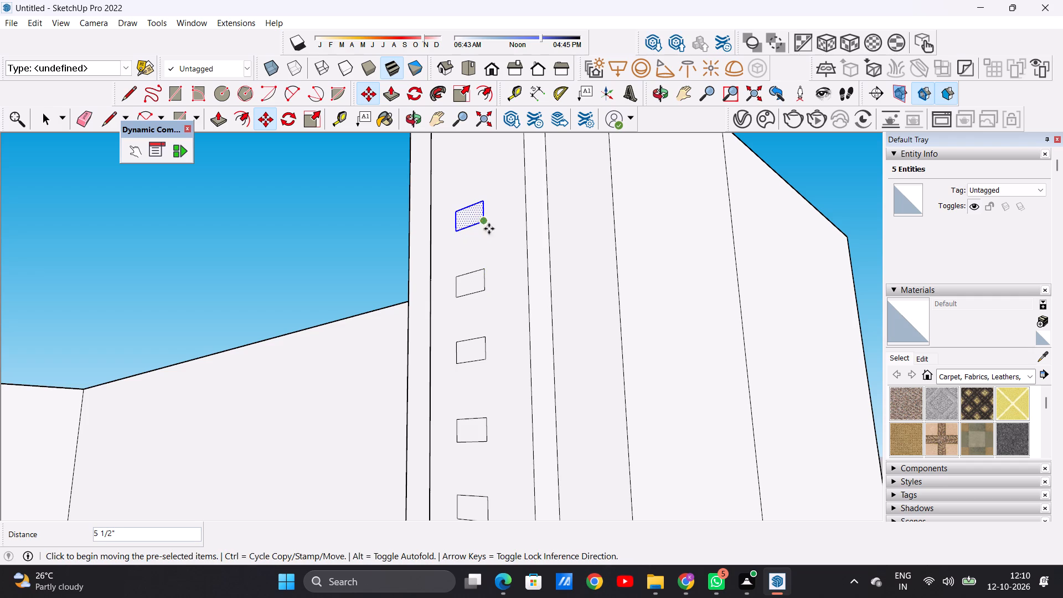
Copy the rectangle upward twice more, starting about 4 5/8" higher, to fill the gap below the topmost rectangle.
scroll(492, 310, "down", 16)
scroll(496, 267, "up", 6)
scroll(496, 267, "down", 1)
scroll(496, 267, "up", 11)
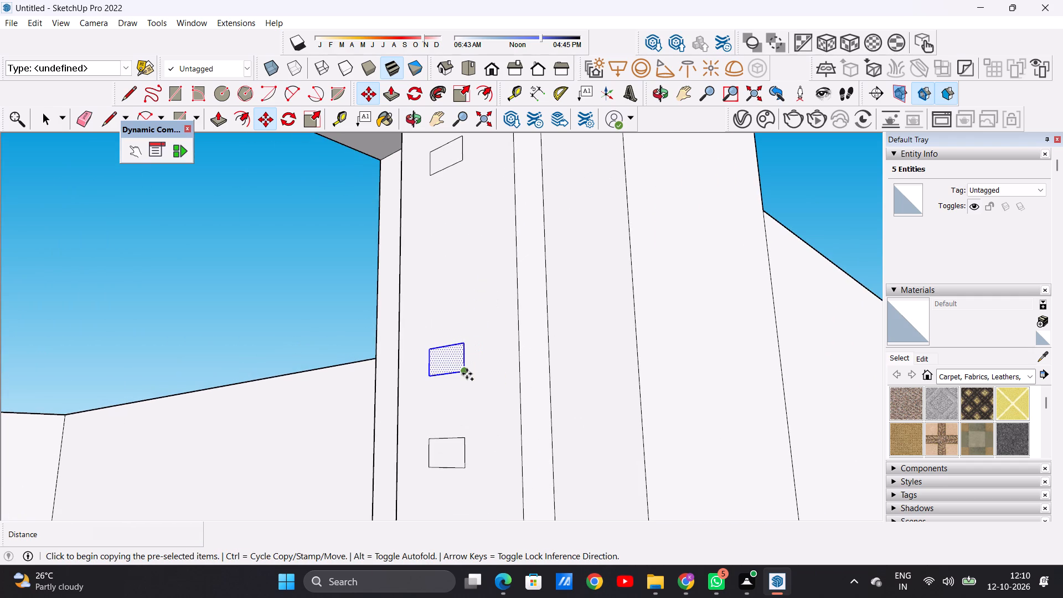
left_click(467, 374)
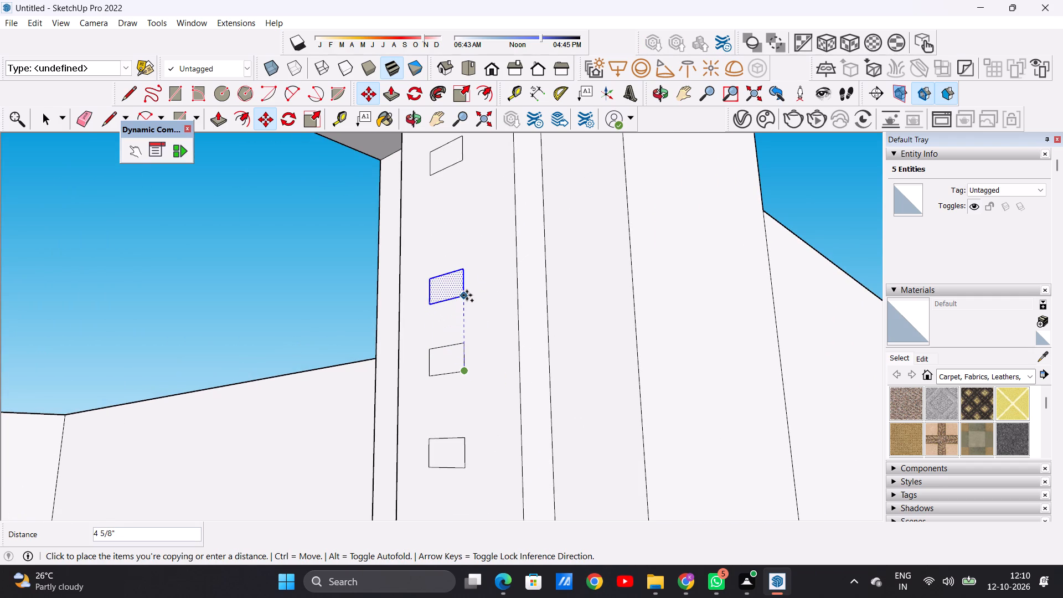
left_click(467, 295)
left_click(465, 298)
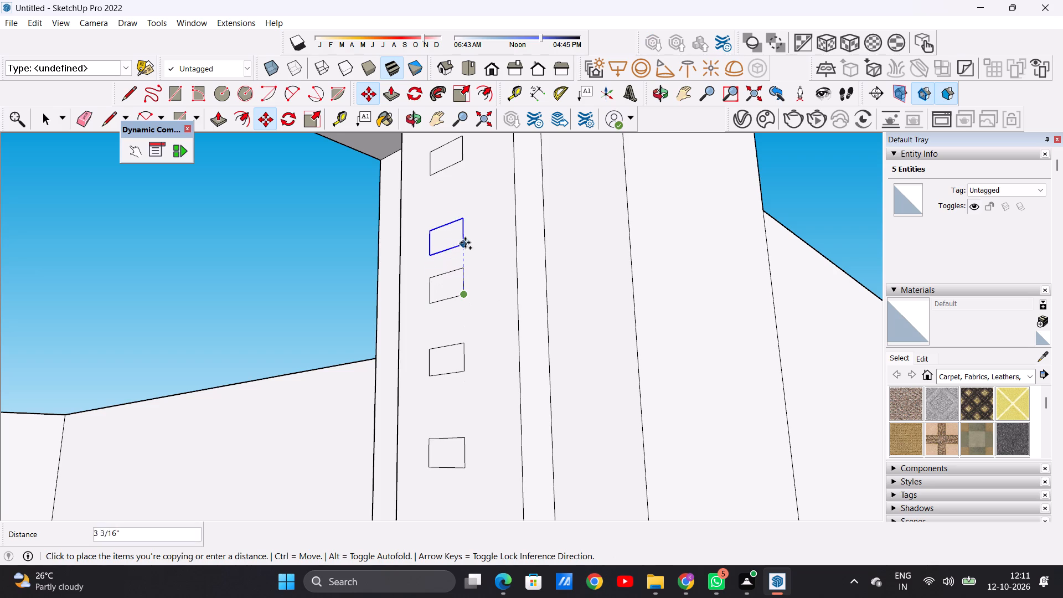
left_click(463, 227)
key("space")
scroll(492, 328, "down", 10)
scroll(484, 310, "up", 1)
scroll(484, 310, "down", 4)
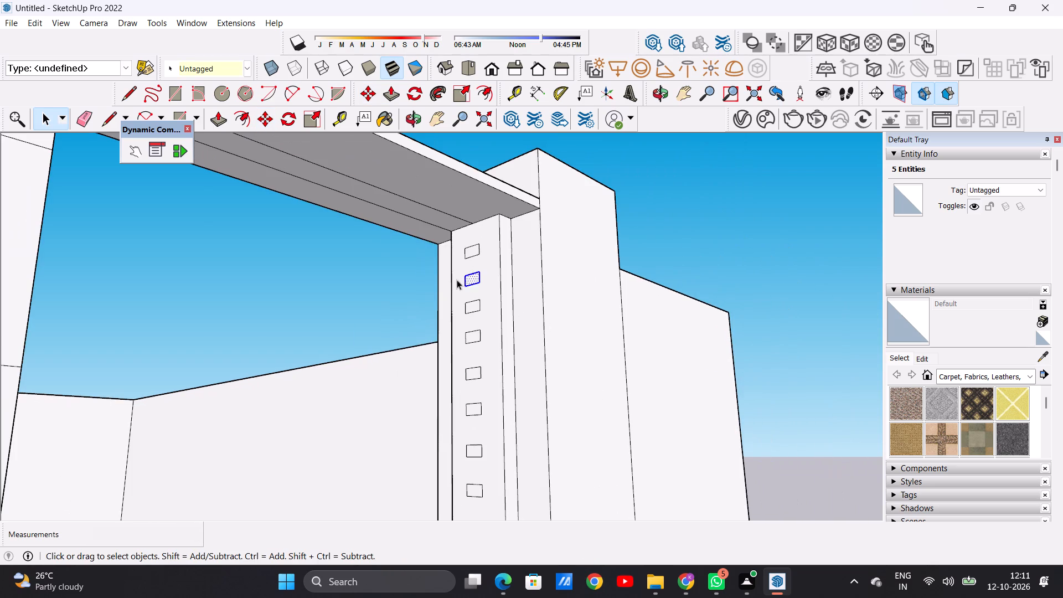
Push/Pull the topmost small rectangle on the gate pillar strip about 14' 8 5/8" across the gate opening to the opposite pillar.
left_click(736, 180)
scroll(430, 404, "down", 3)
scroll(429, 405, "up", 1)
scroll(429, 405, "down", 7)
middle_click_drag(492, 465, 474, 487)
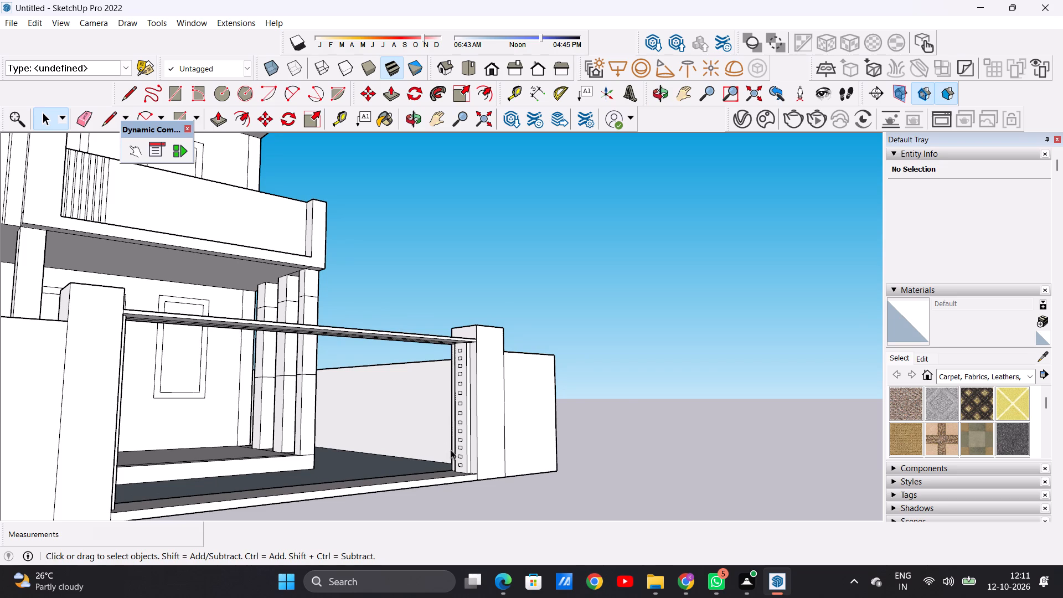
scroll(461, 370, "up", 7)
scroll(475, 343, "down", 1)
scroll(475, 343, "up", 5)
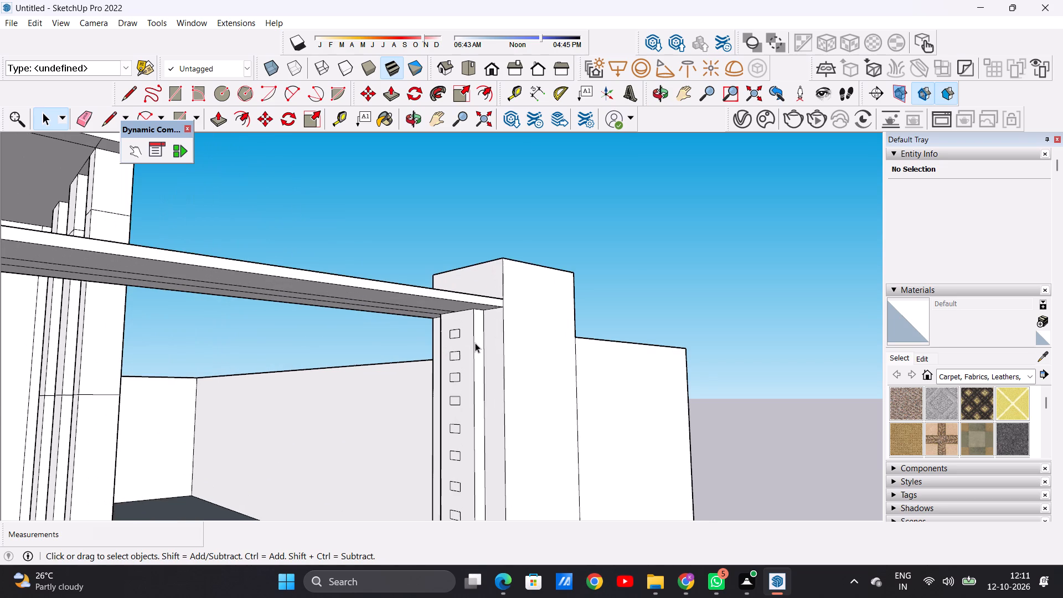
key("p")
scroll(441, 318, "up", 2)
scroll(417, 318, "down", 1)
scroll(416, 318, "up", 3)
scroll(455, 326, "down", 8)
scroll(486, 334, "up", 10)
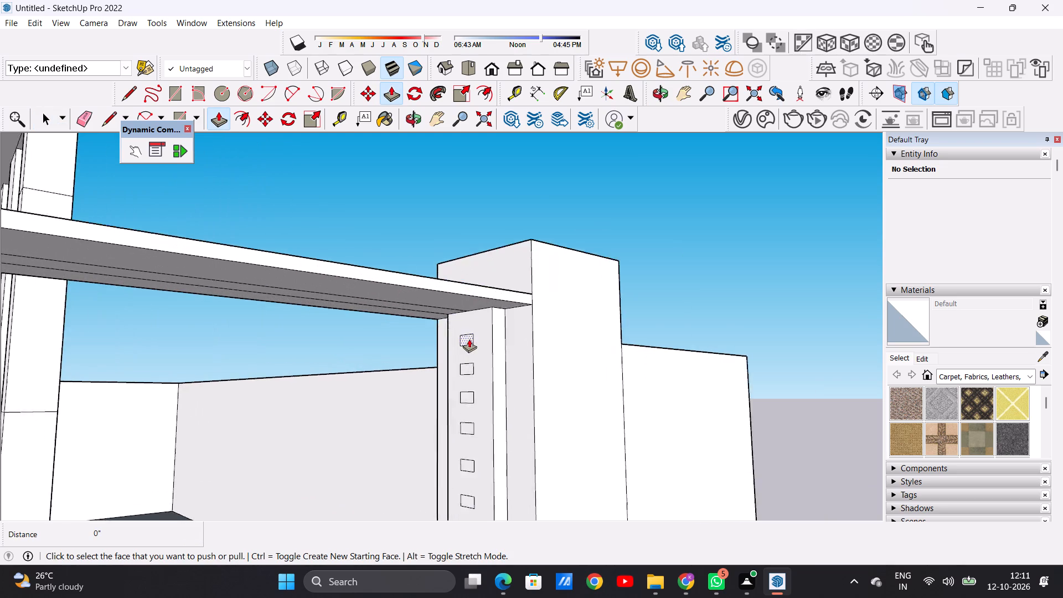
scroll(469, 339, "up", 7)
left_click(463, 333)
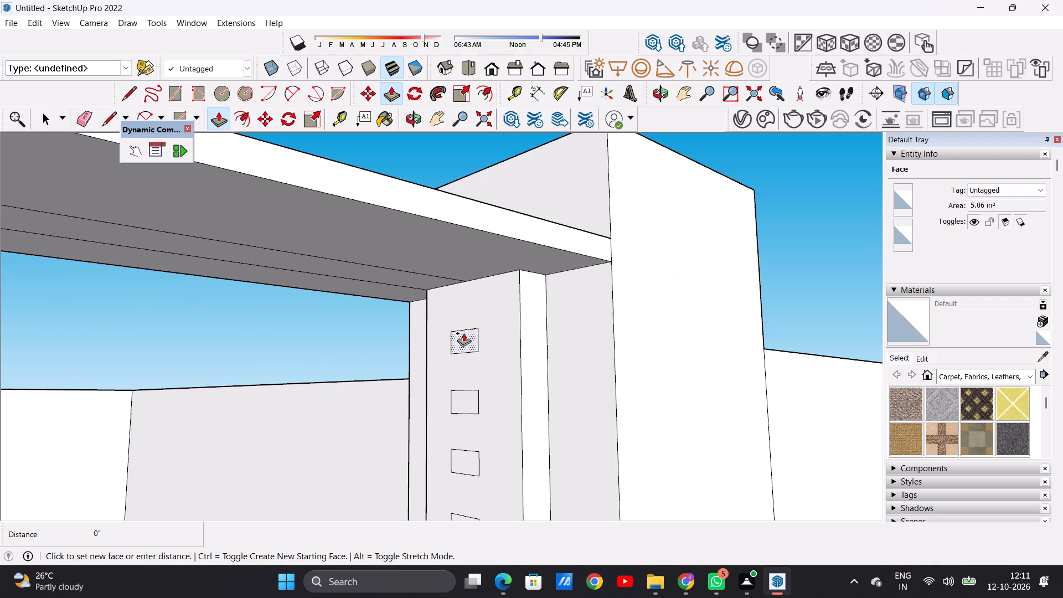
scroll(398, 365, "down", 3)
scroll(404, 372, "up", 1)
scroll(404, 372, "down", 9)
middle_click_drag(226, 404, 201, 404)
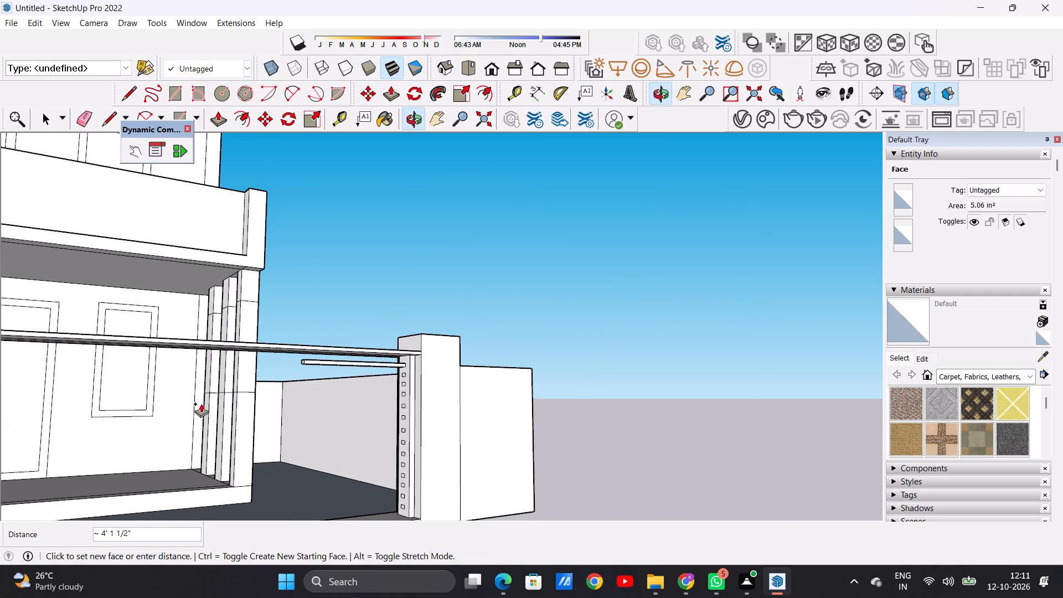
scroll(203, 405, "down", 10)
scroll(142, 393, "down", 1)
middle_click_drag(144, 396, 90, 385)
scroll(142, 388, "up", 6)
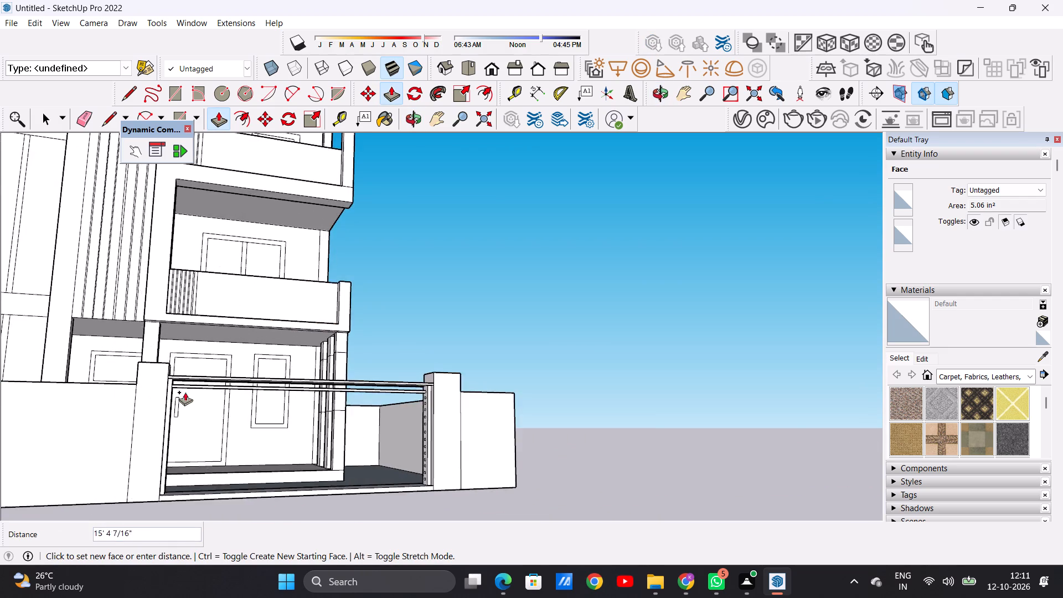
scroll(185, 392, "up", 10)
middle_click_drag(157, 410, 84, 440)
scroll(167, 420, "down", 10)
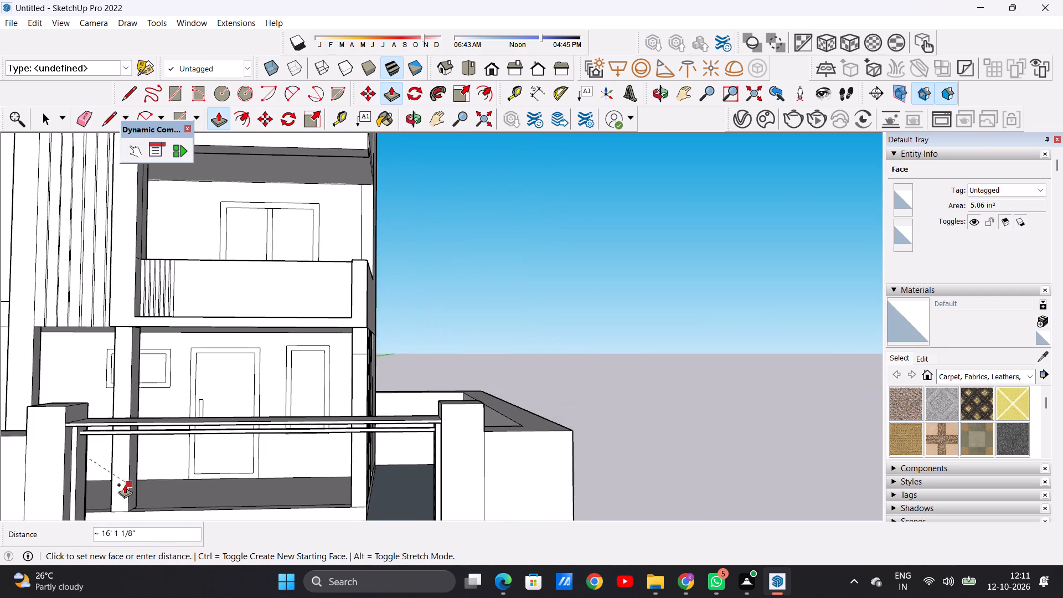
scroll(110, 482, "down", 1)
scroll(107, 473, "up", 5)
scroll(63, 419, "up", 11)
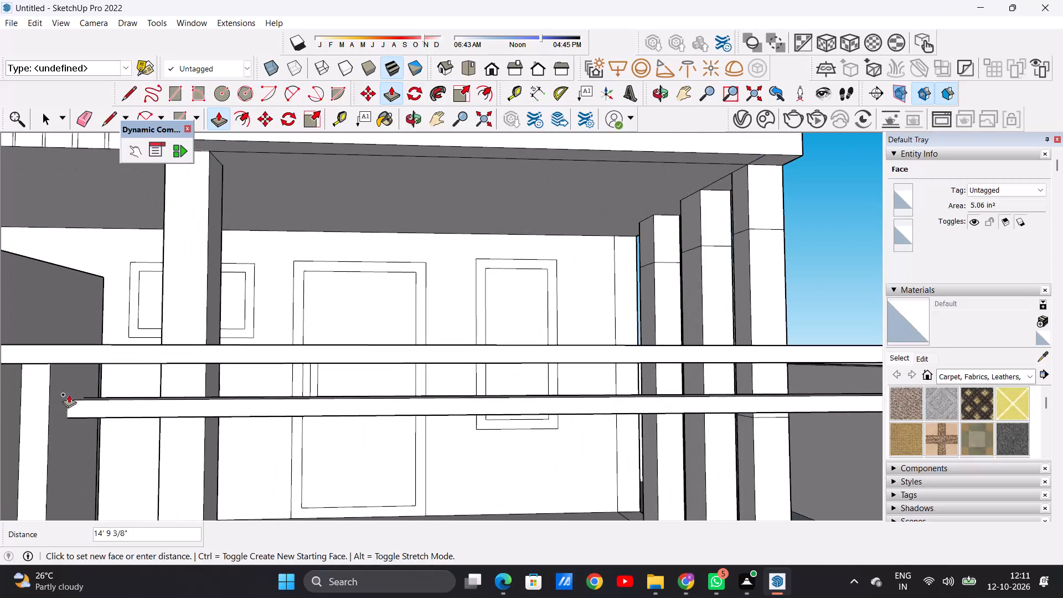
left_click(69, 390)
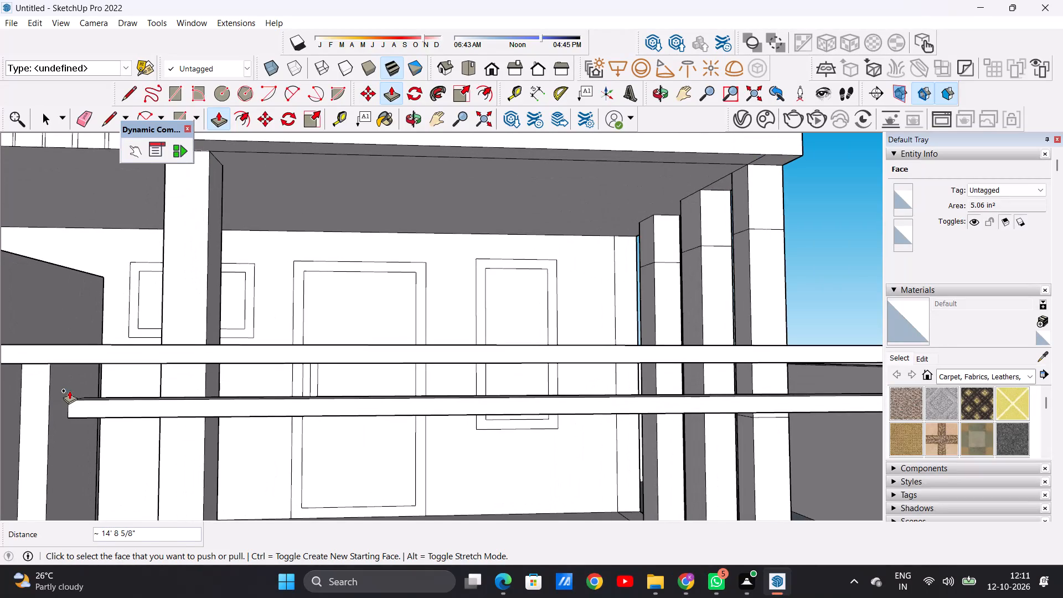
Extrude the second rectangle from the top about 14' 8 5/8" to the opposite pillar, forming the second horizontal gate bar.
scroll(91, 424, "down", 20)
middle_click_drag(249, 459, 436, 499)
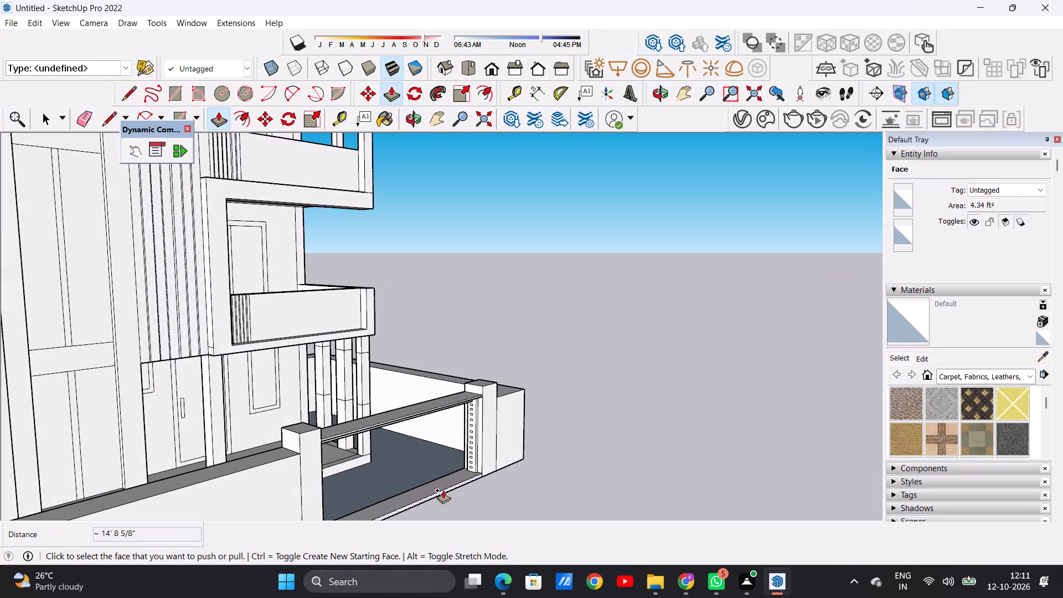
scroll(470, 437, "up", 8)
scroll(474, 362, "up", 11)
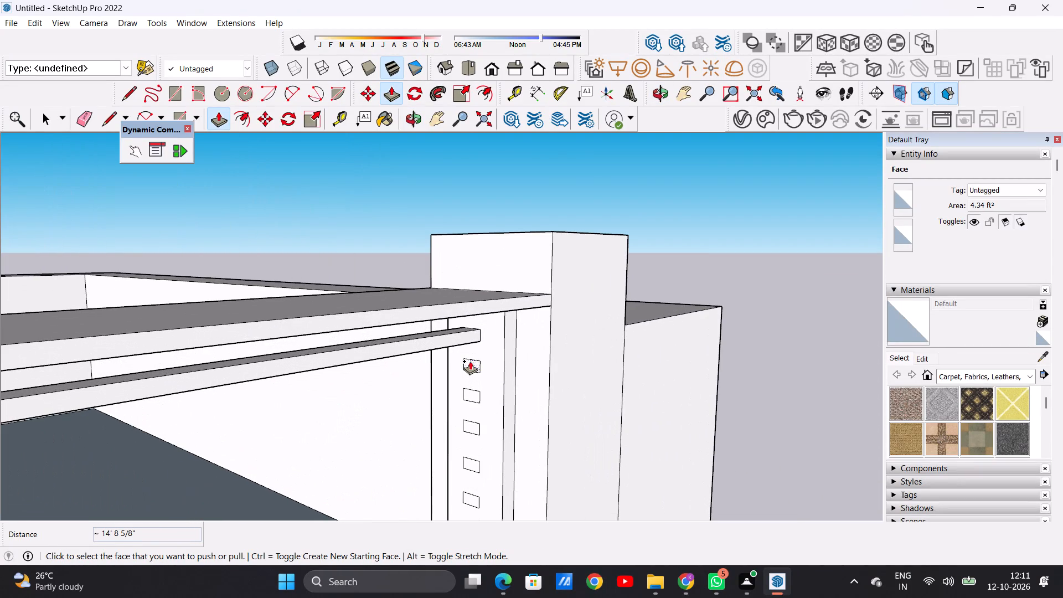
left_click(470, 361)
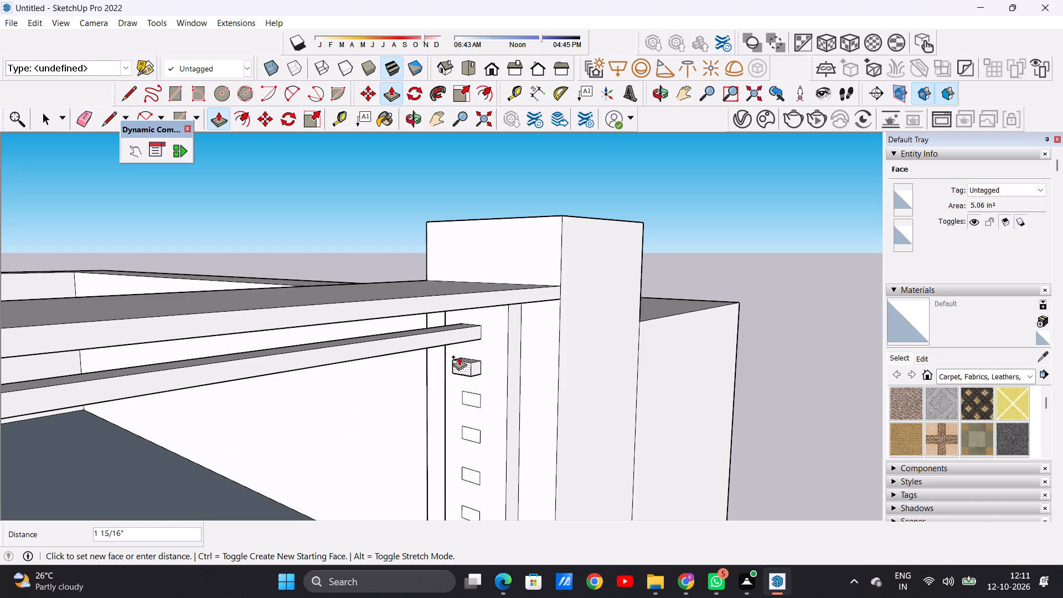
scroll(332, 399, "down", 18)
scroll(215, 428, "down", 4)
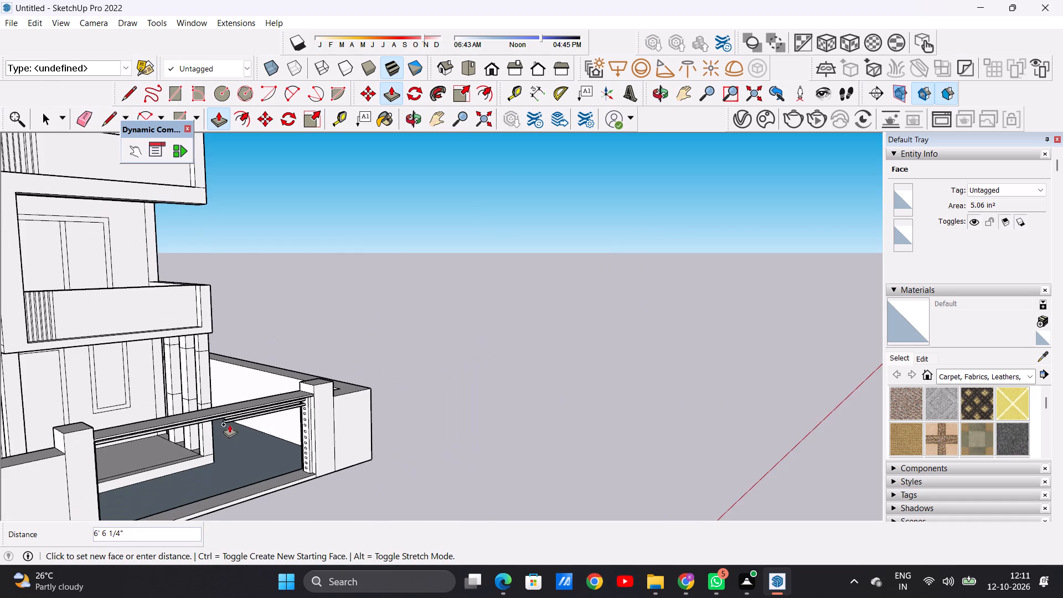
middle_click_drag(220, 427, 84, 417)
scroll(86, 417, "down", 5)
scroll(128, 411, "up", 14)
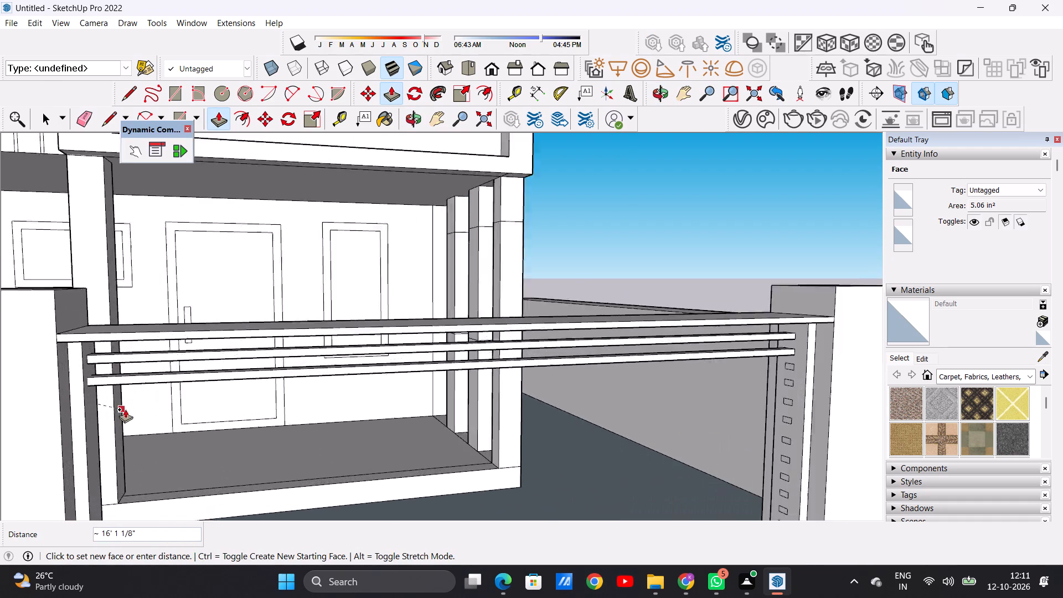
scroll(125, 409, "up", 2)
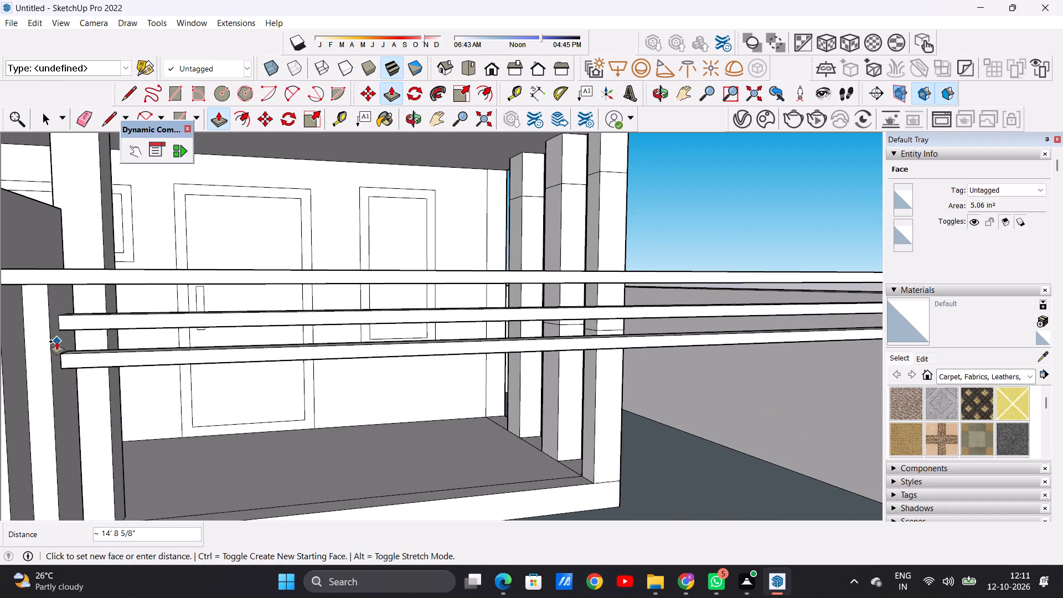
left_click(56, 341)
Extrude the third rectangle from the top about 14' 8 5/8" across the gate opening to the opposite pillar.
scroll(97, 375, "down", 17)
scroll(367, 394, "down", 1)
scroll(368, 394, "up", 6)
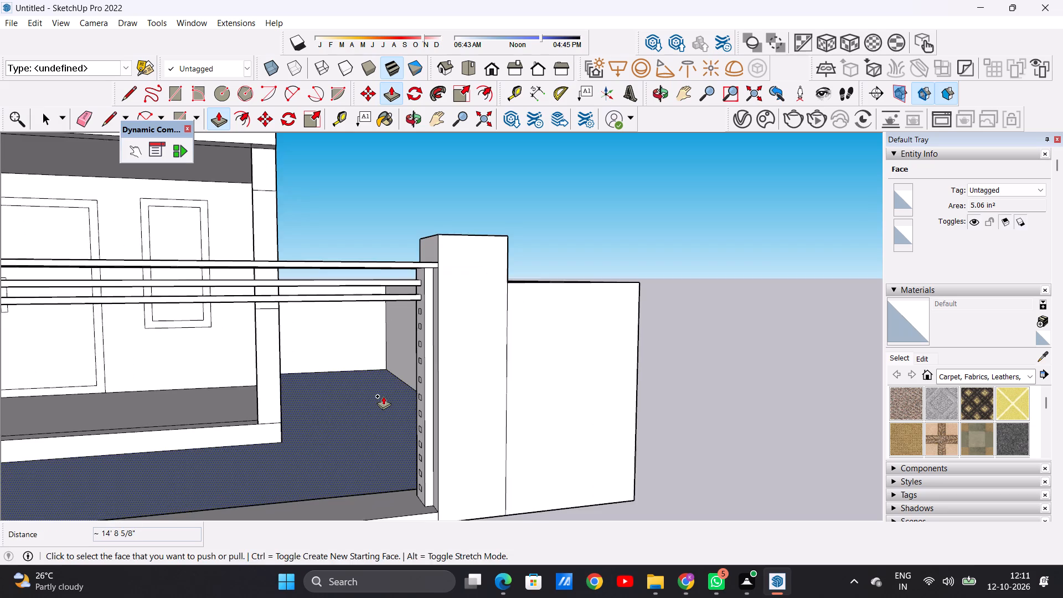
middle_click_drag(388, 397, 487, 405)
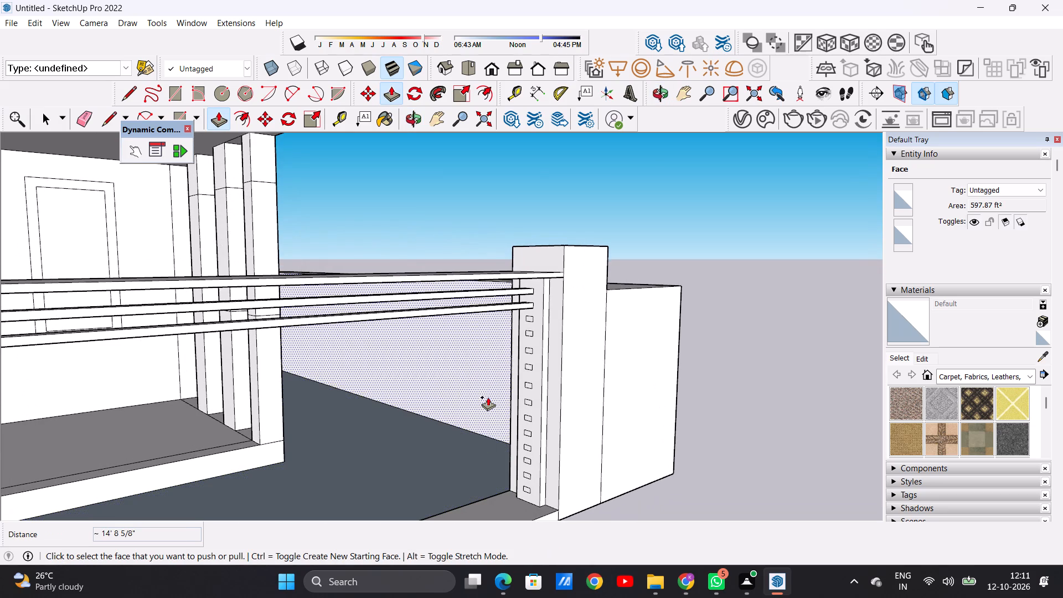
scroll(525, 321, "up", 19)
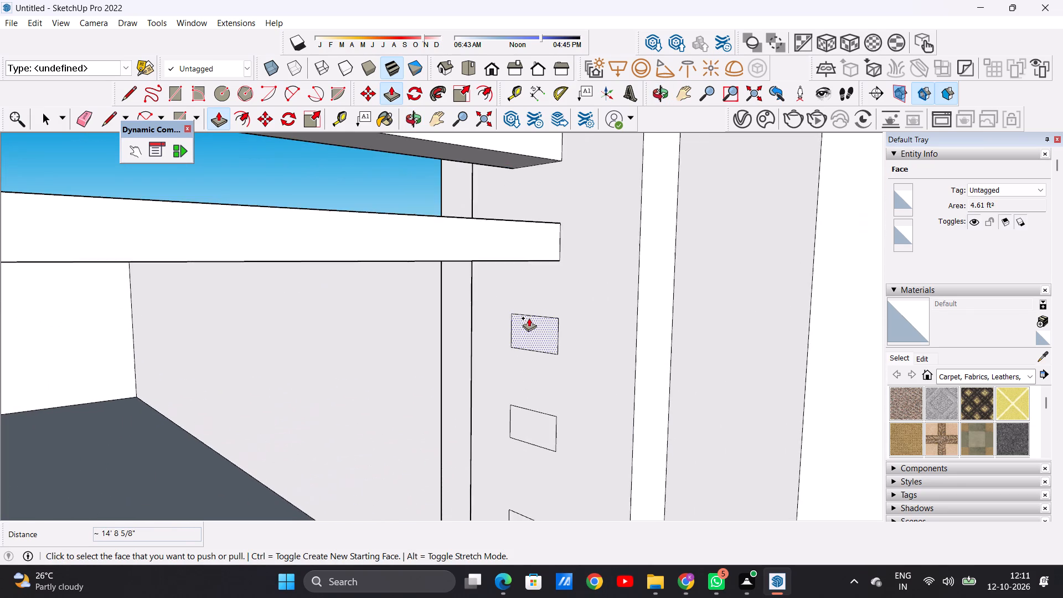
left_click(543, 329)
scroll(446, 371, "down", 17)
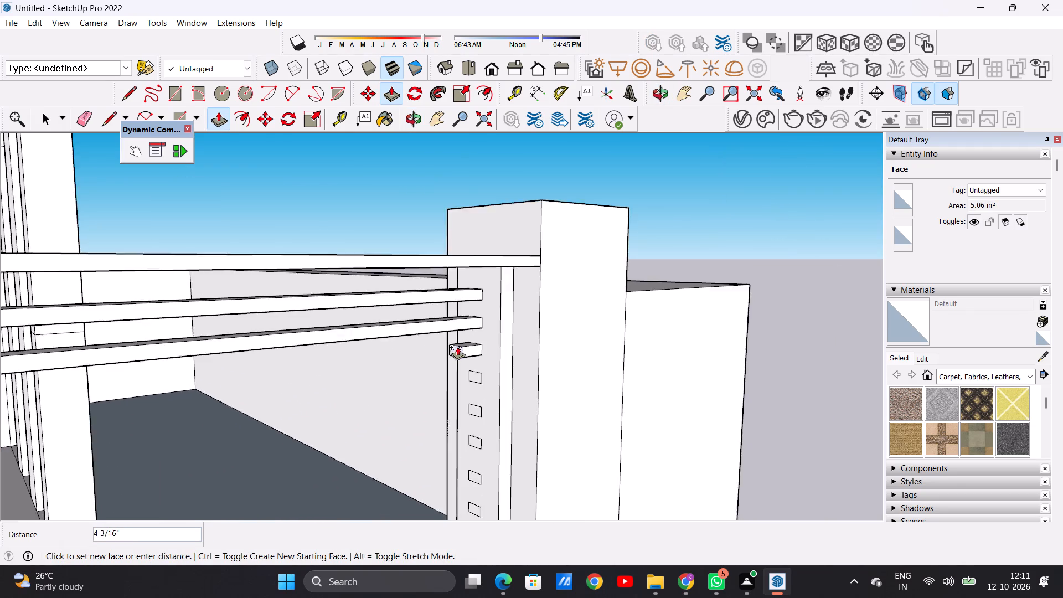
scroll(457, 347, "down", 10)
scroll(254, 397, "down", 10)
middle_click_drag(197, 406, 97, 386)
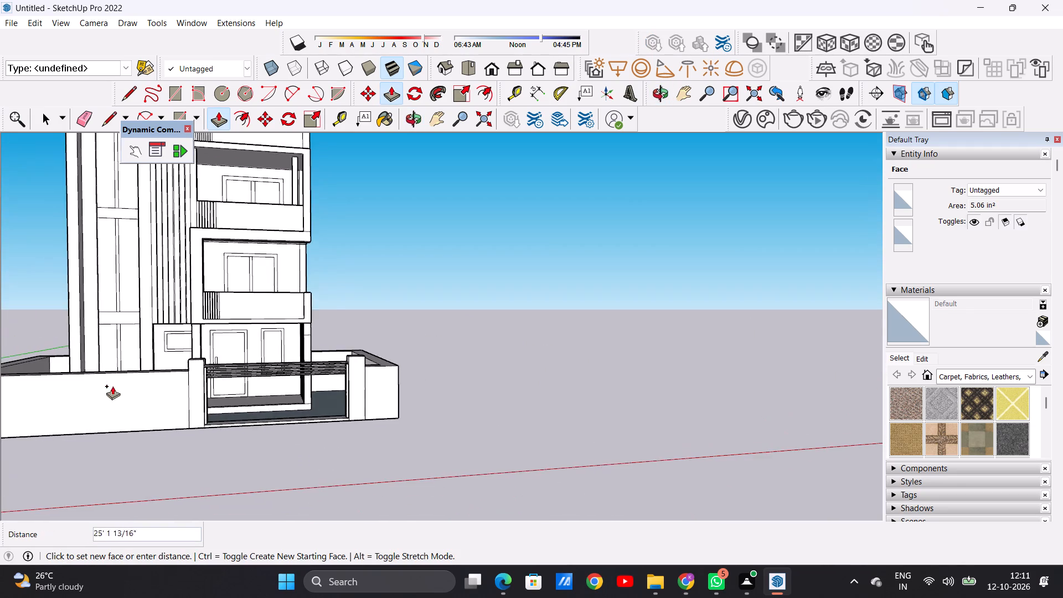
scroll(249, 381, "up", 5)
middle_click_drag(184, 399, 161, 378)
scroll(164, 372, "up", 1)
scroll(164, 372, "down", 1)
scroll(164, 372, "up", 10)
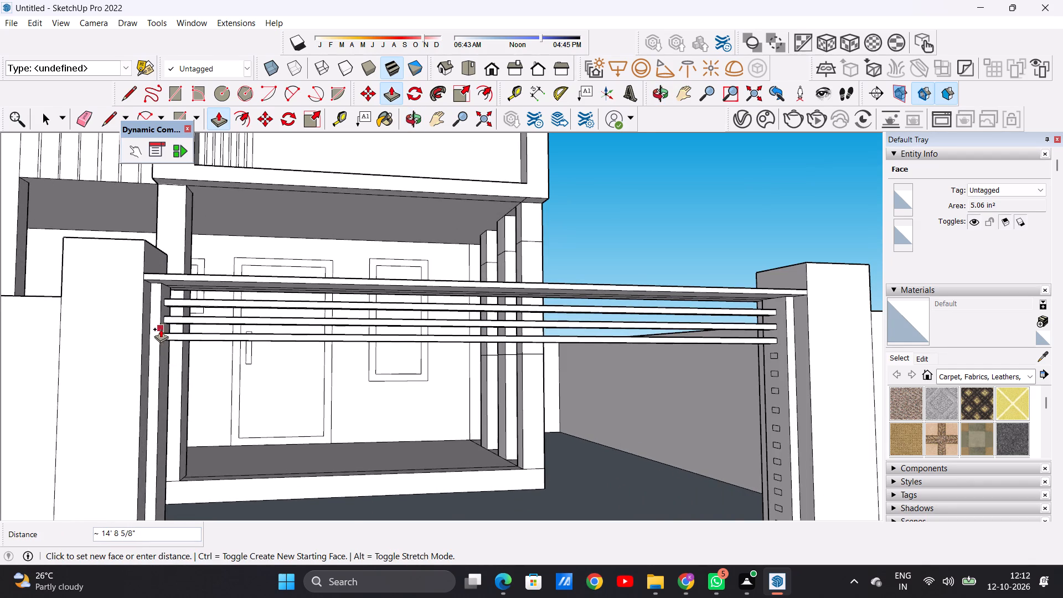
scroll(166, 330, "up", 13)
left_click(148, 325)
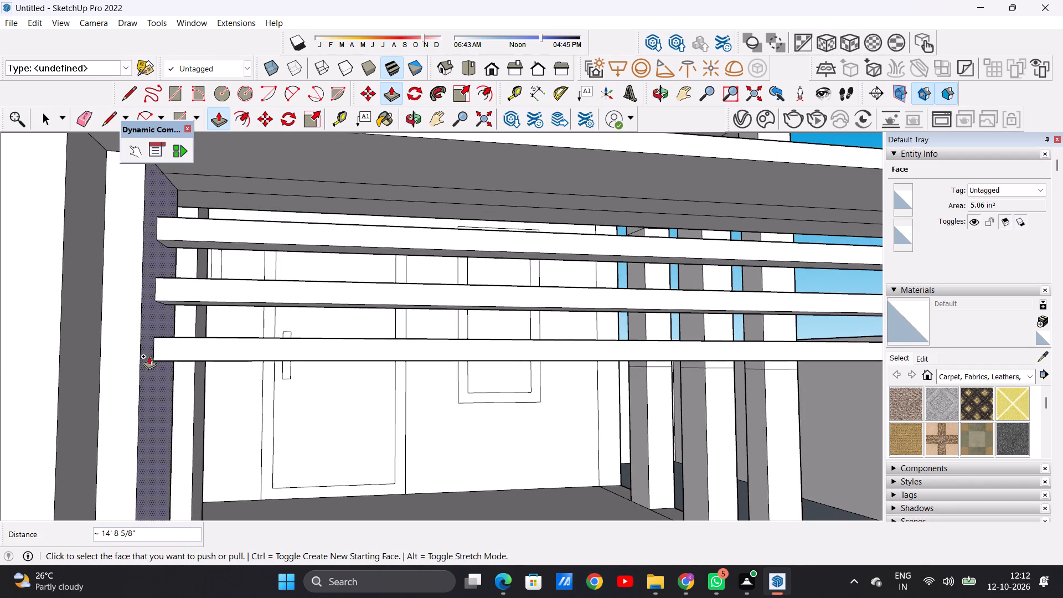
Extrude the fourth rectangle from the top about 14' 8 5/8" to meet the opposite pillar's inner face.
scroll(151, 364, "down", 5)
scroll(156, 373, "up", 1)
scroll(156, 373, "down", 20)
scroll(156, 373, "down", 1)
middle_click_drag(245, 382, 394, 431)
scroll(484, 369, "up", 2)
scroll(473, 377, "down", 1)
scroll(471, 379, "up", 5)
scroll(410, 360, "up", 15)
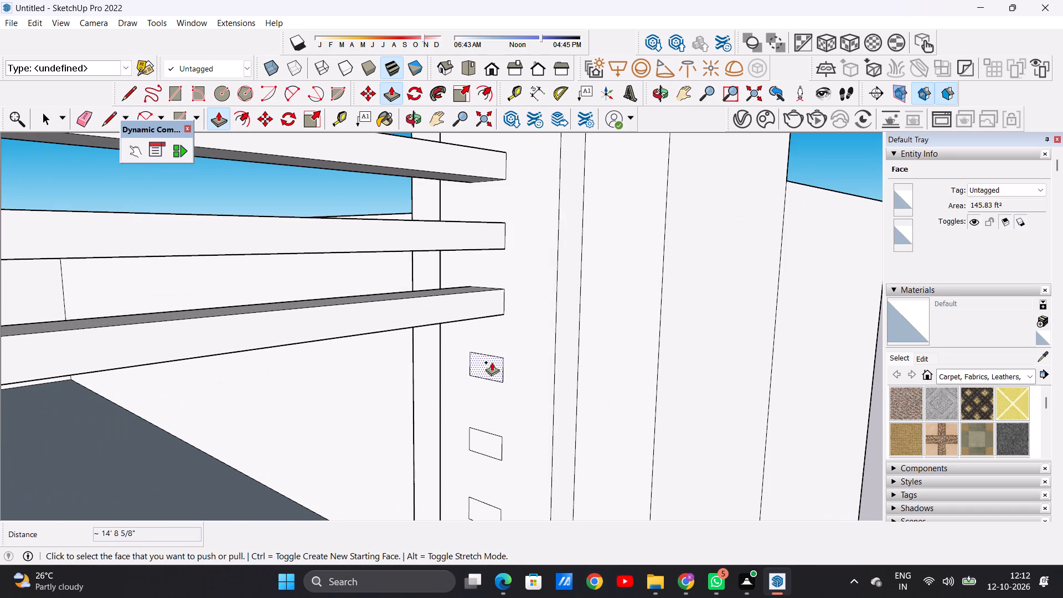
left_click(492, 362)
scroll(299, 456, "down", 20)
scroll(299, 456, "down", 4)
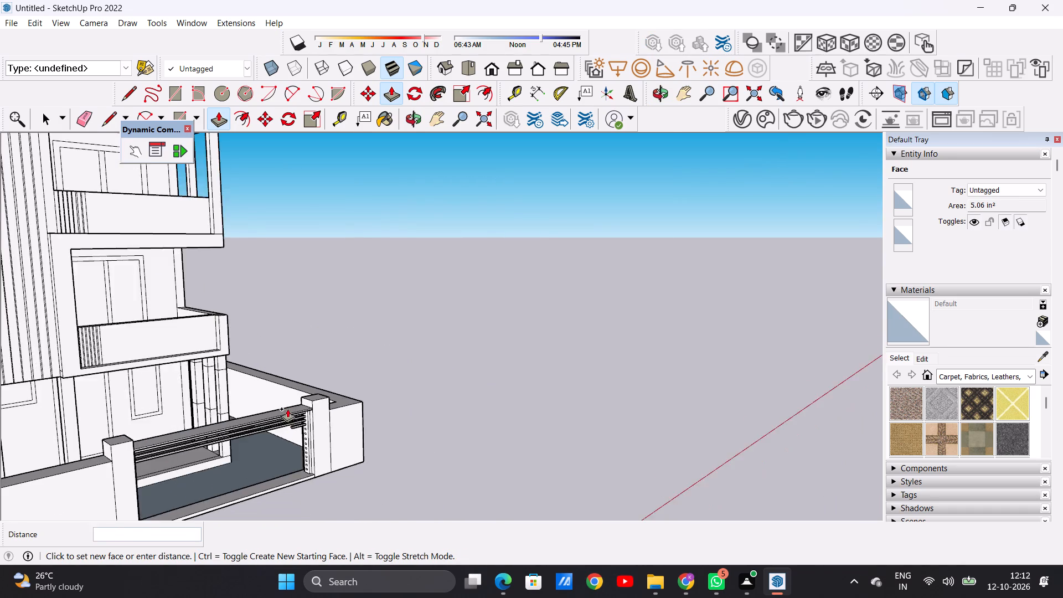
scroll(287, 409, "down", 4)
middle_click_drag(240, 450, 136, 413)
scroll(277, 415, "up", 7)
middle_click_drag(269, 432, 141, 403)
scroll(195, 423, "up", 14)
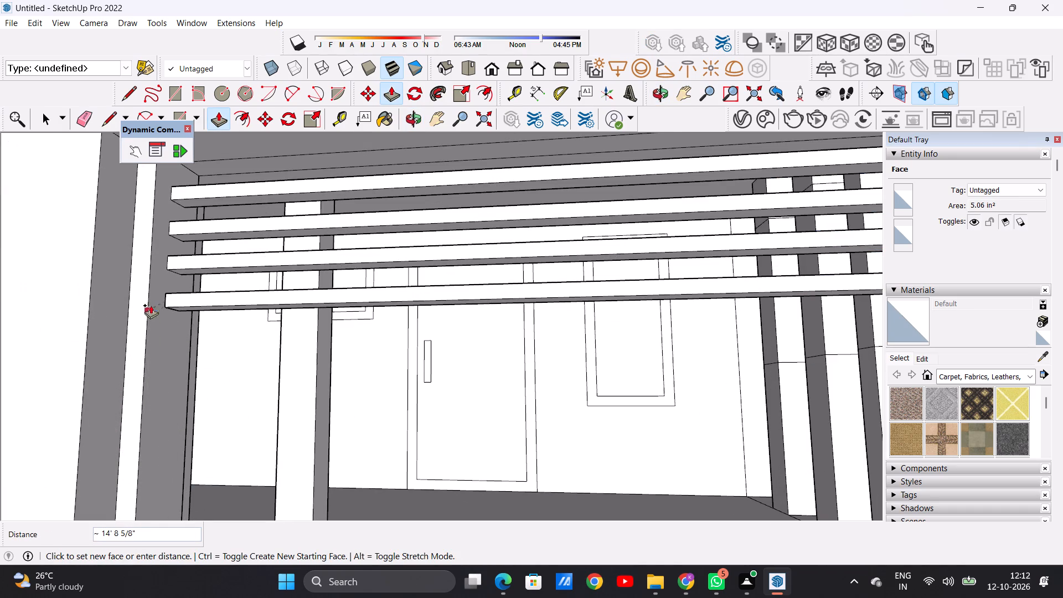
left_click(159, 279)
Extrude the fifth rectangle down the column about 14' 8 5/8" across to the opposite pillar as another gate bar.
scroll(200, 412, "down", 14)
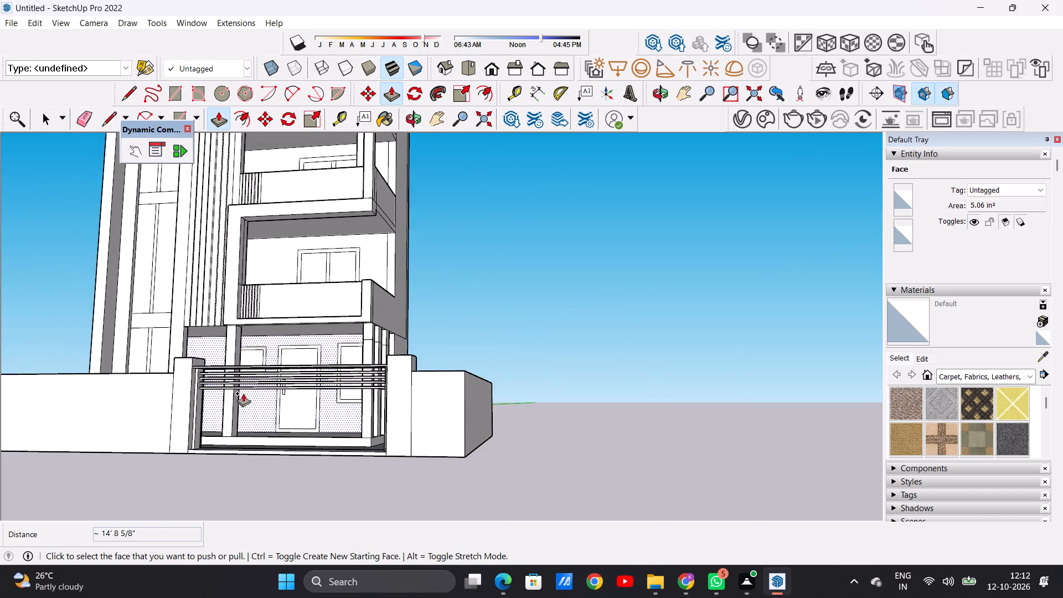
middle_click_drag(274, 424, 512, 448)
scroll(554, 399, "up", 6)
scroll(537, 420, "down", 1)
scroll(537, 420, "up", 6)
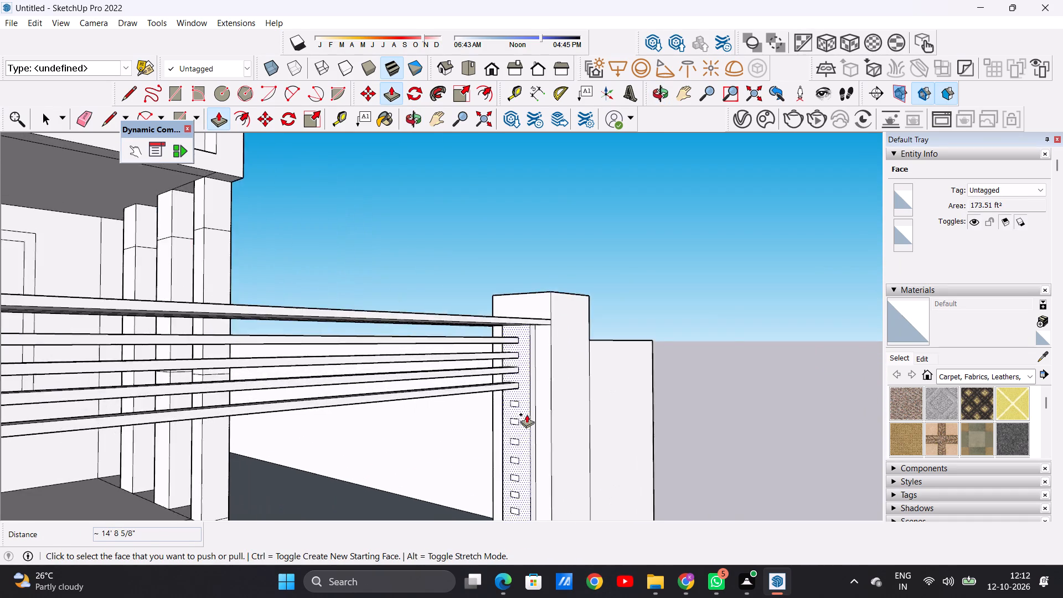
scroll(527, 414, "up", 7)
scroll(515, 401, "down", 1)
scroll(521, 413, "up", 9)
left_click(499, 382)
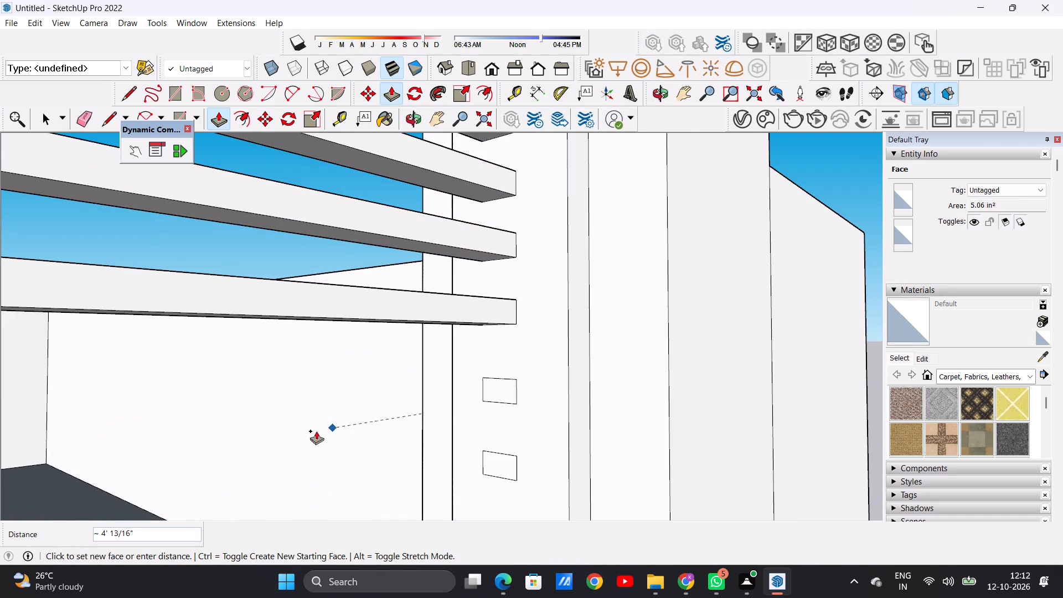
scroll(136, 458, "down", 20)
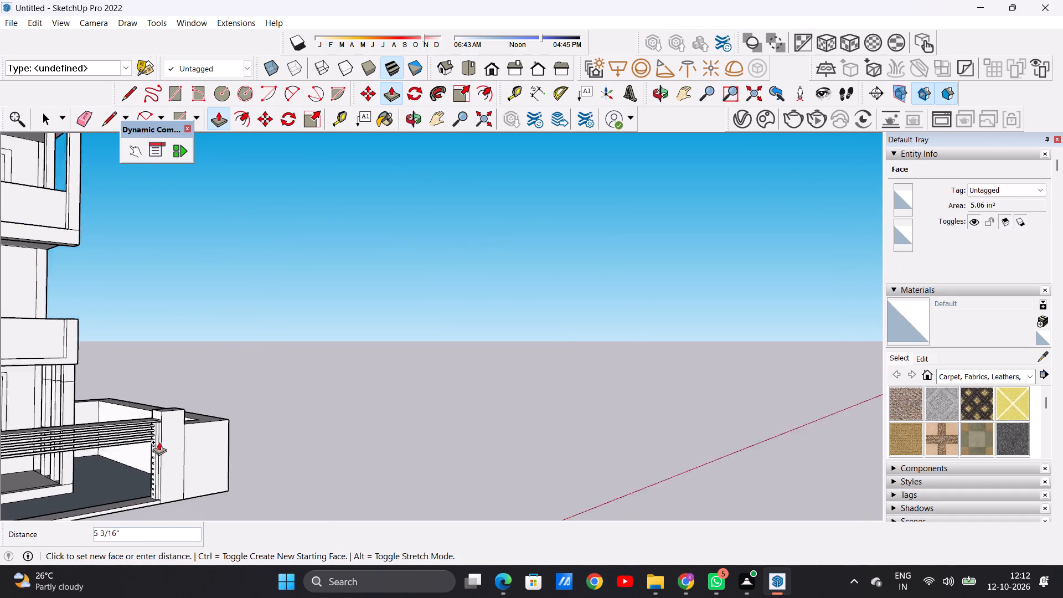
scroll(159, 442, "down", 8)
middle_click_drag(107, 461, 28, 442)
scroll(95, 445, "up", 15)
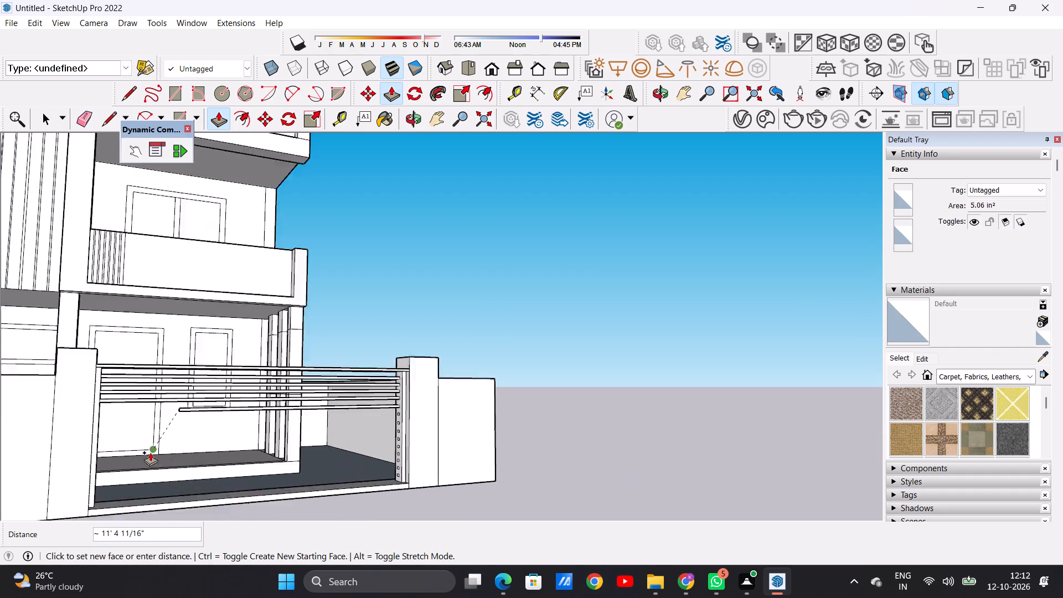
scroll(150, 452, "up", 1)
middle_click_drag(176, 453, 68, 434)
scroll(85, 395, "up", 12)
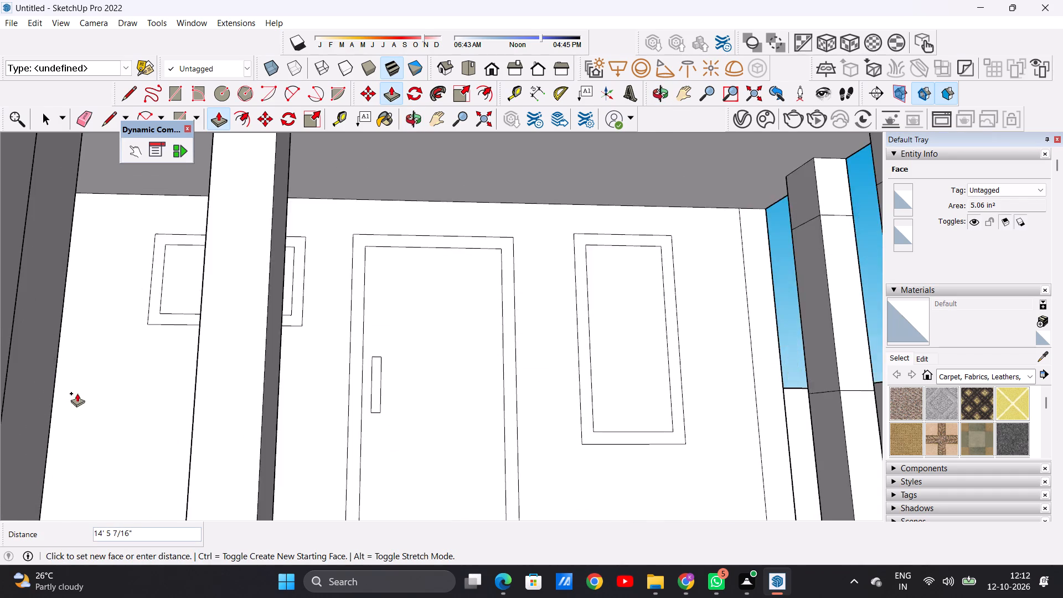
scroll(77, 393, "down", 6)
left_click(60, 349)
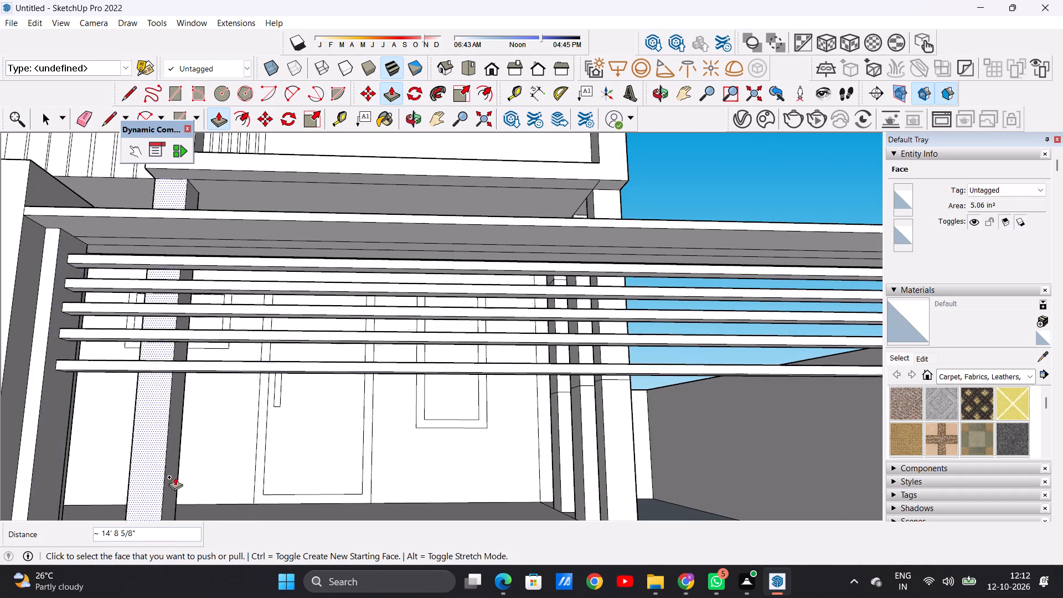
Extrude the sixth rectangle from the top of the column about 14' 8 5/8" across the gate opening to the opposite pillar.
scroll(287, 476, "down", 12)
middle_click_drag(353, 440, 419, 502)
scroll(474, 483, "up", 8)
scroll(510, 416, "up", 8)
scroll(475, 427, "down", 2)
scroll(475, 427, "up", 10)
left_click(491, 425)
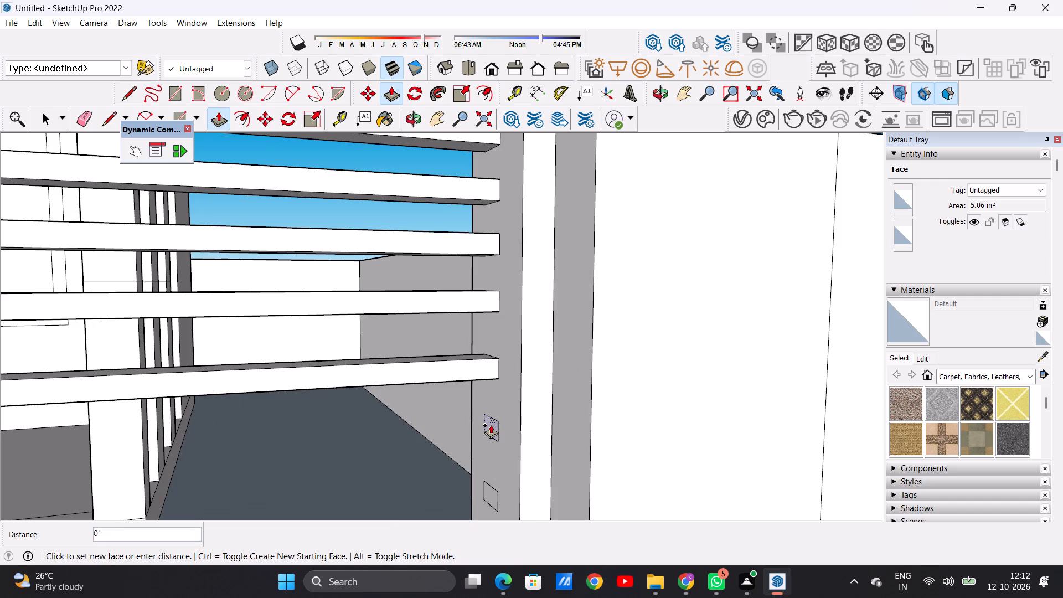
scroll(313, 452, "down", 20)
scroll(313, 452, "down", 2)
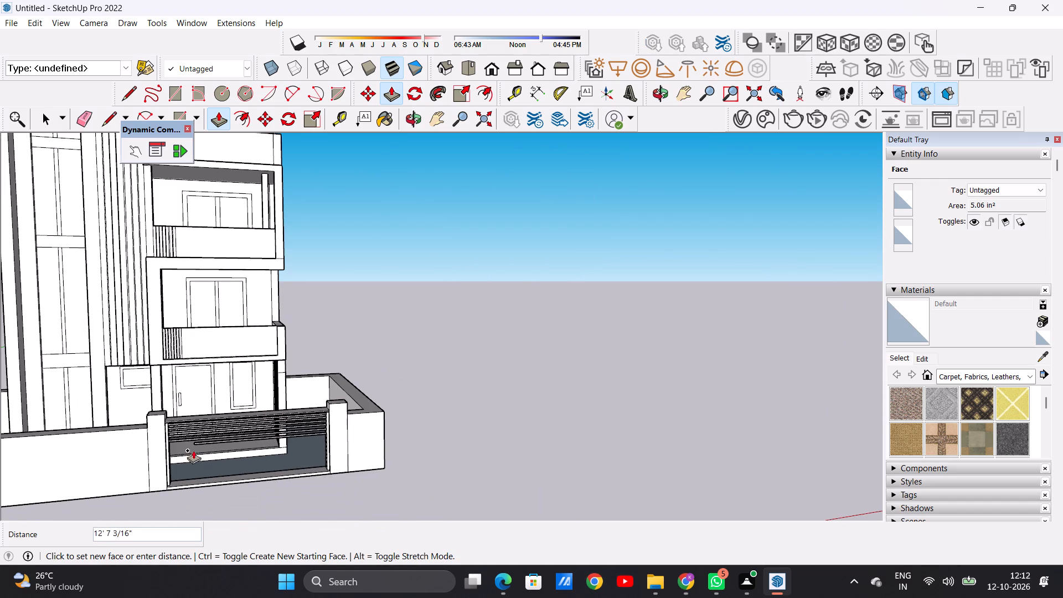
middle_click_drag(199, 452, 110, 439)
scroll(210, 429, "up", 5)
scroll(211, 429, "down", 1)
scroll(207, 426, "up", 1)
scroll(198, 424, "down", 1)
scroll(174, 423, "up", 13)
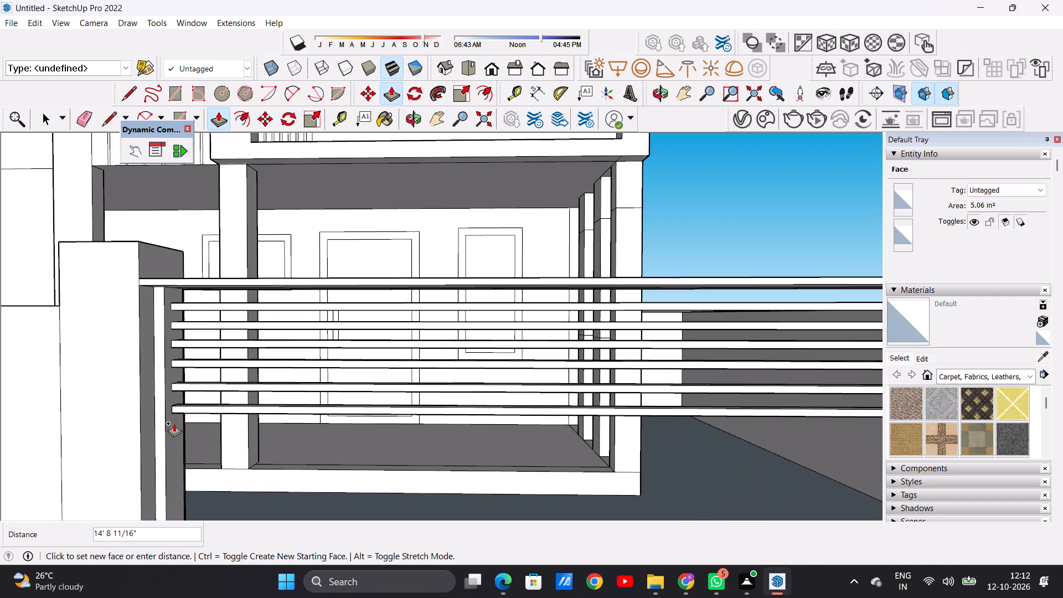
left_click(170, 396)
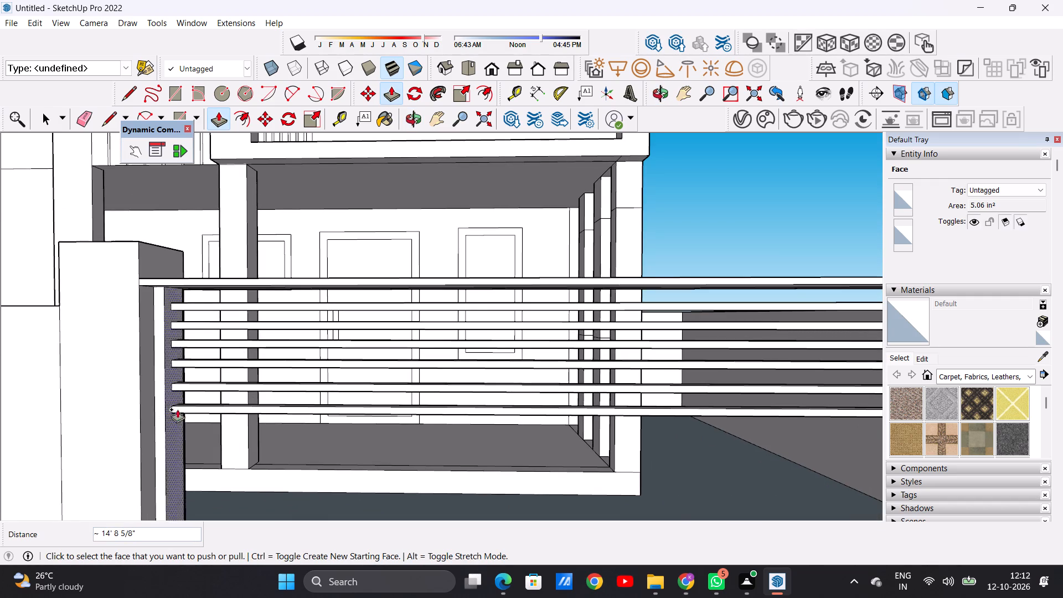
Extrude the seventh rectangle from the top about 14' 8 5/8" to the opposite pillar's inner face as another gate bar.
scroll(189, 419, "down", 16)
middle_click_drag(305, 446, 523, 442)
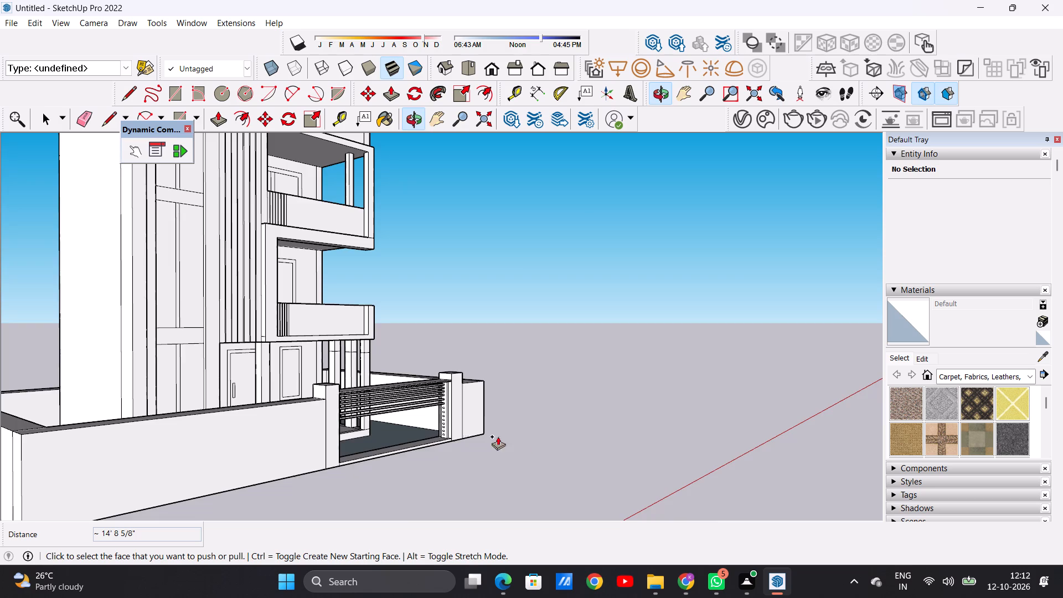
scroll(410, 415, "up", 20)
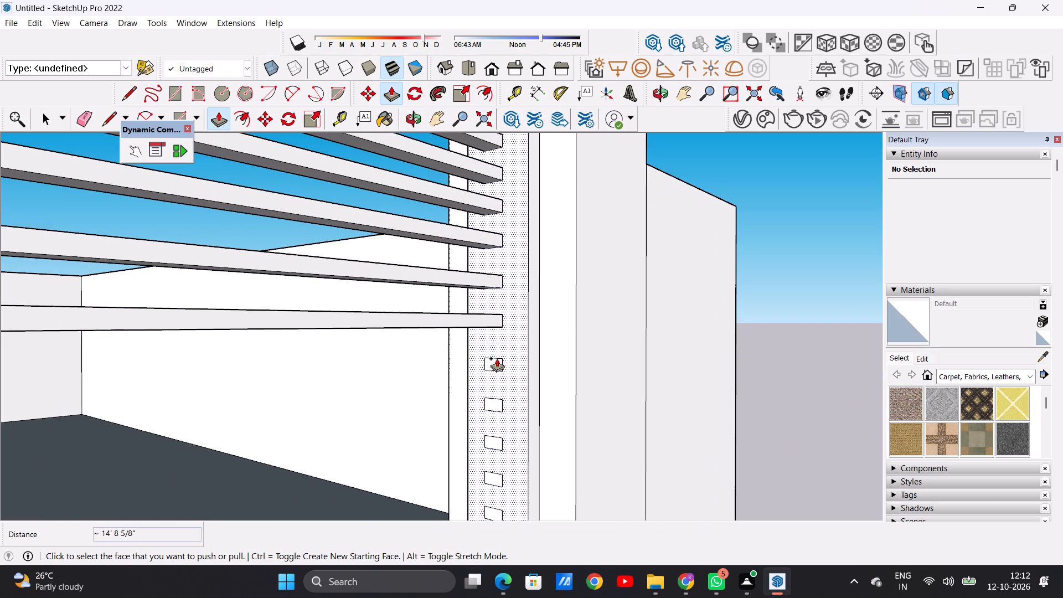
left_click(486, 362)
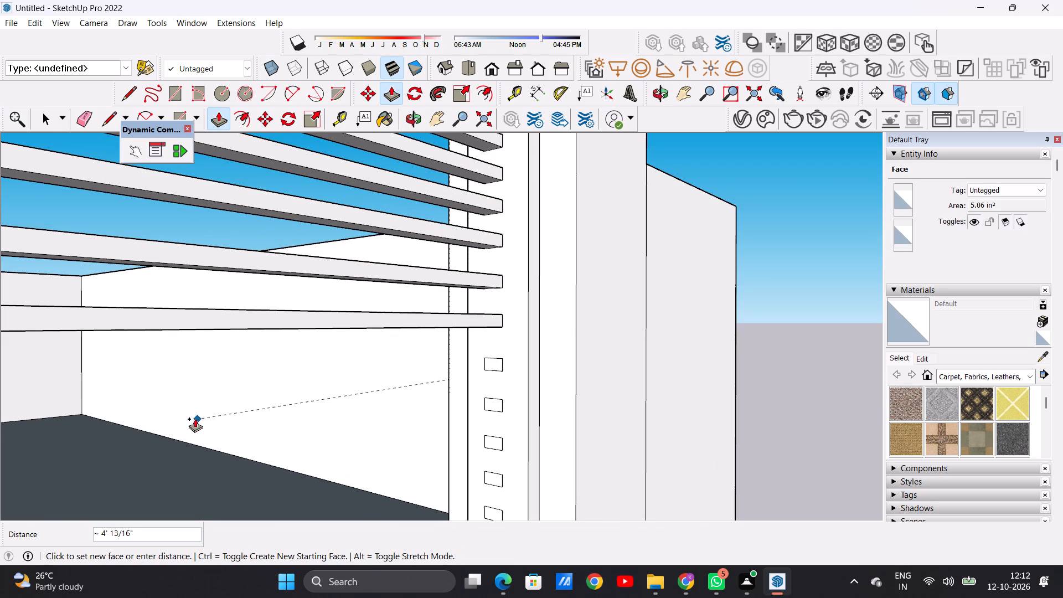
scroll(115, 450, "down", 20)
scroll(115, 450, "down", 4)
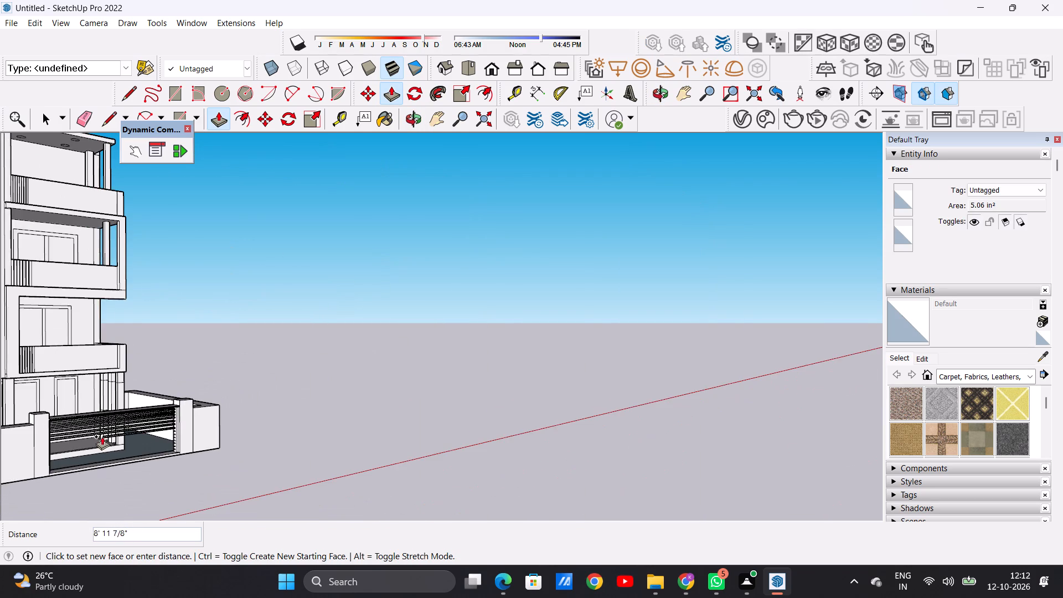
middle_click_drag(104, 436, 32, 428)
scroll(86, 434, "up", 11)
middle_click_drag(137, 437, 113, 421)
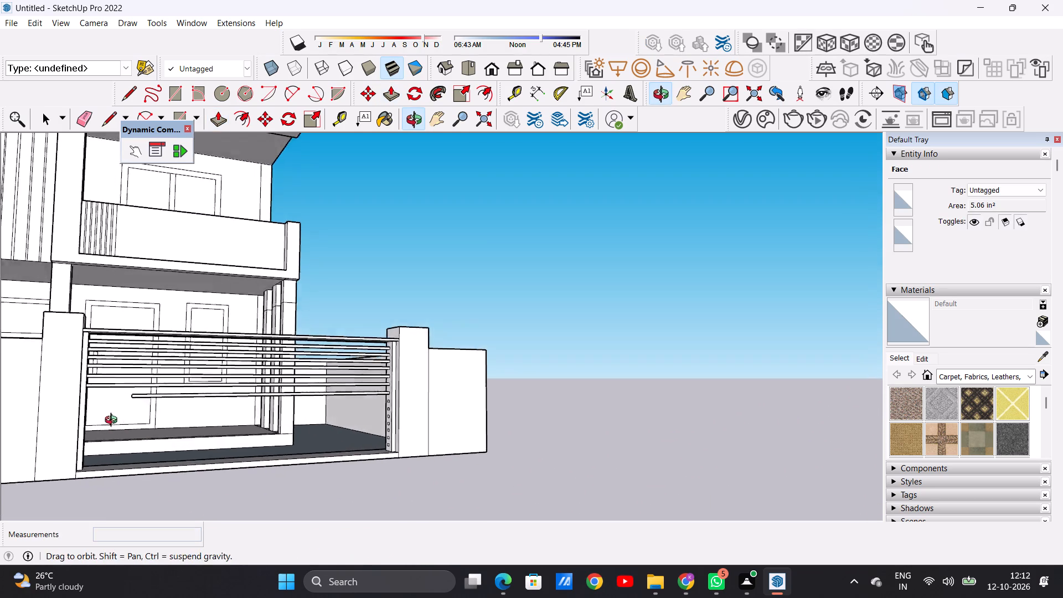
middle_click_drag(113, 421, 92, 410)
scroll(89, 386, "up", 10)
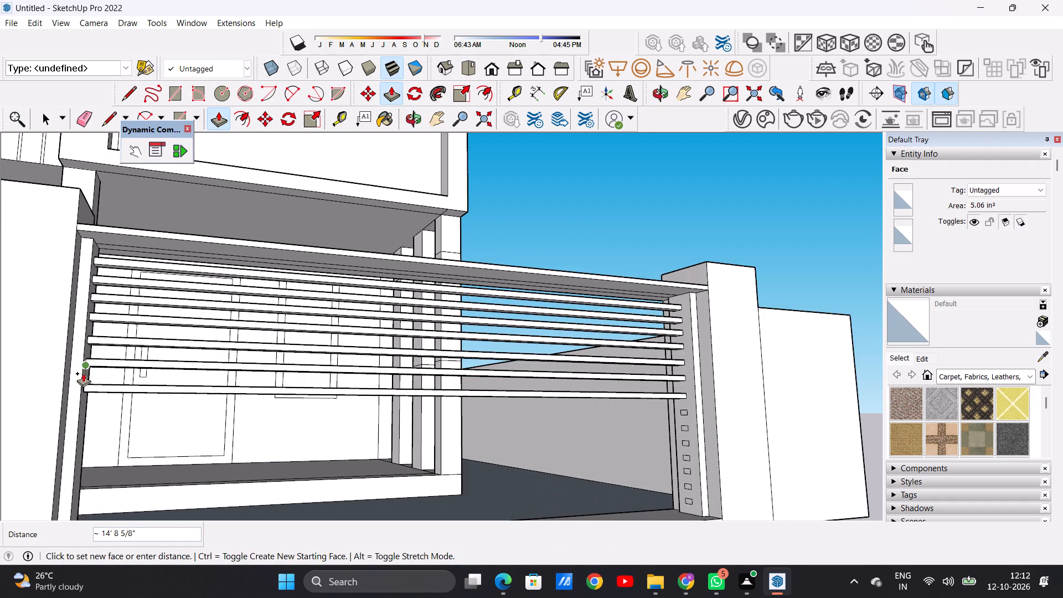
middle_click_drag(89, 386, 61, 427)
scroll(98, 424, "up", 7)
scroll(91, 420, "down", 1)
scroll(91, 420, "up", 1)
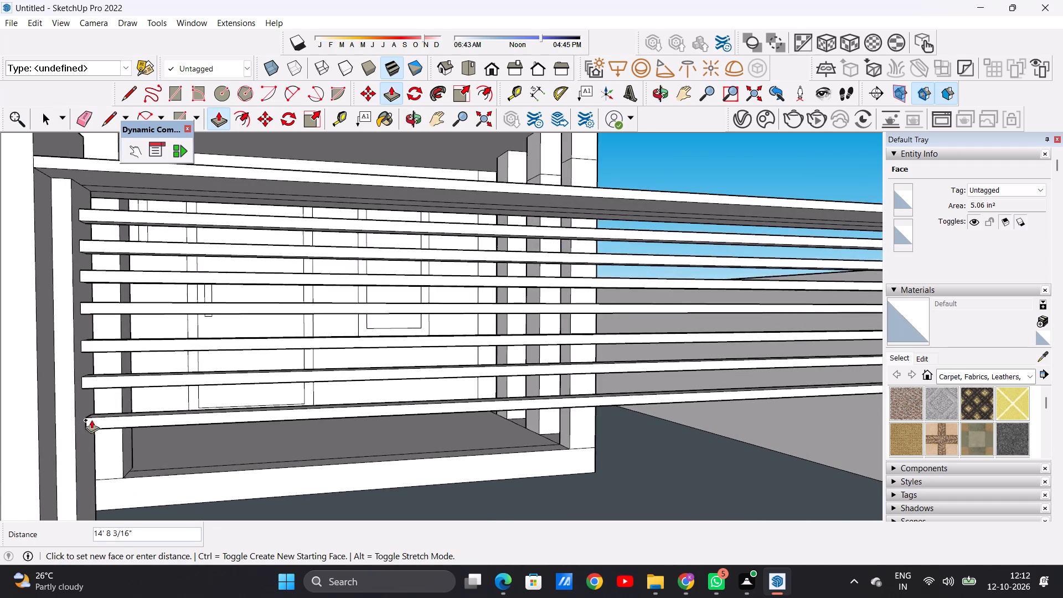
scroll(91, 420, "up", 1)
left_click(85, 399)
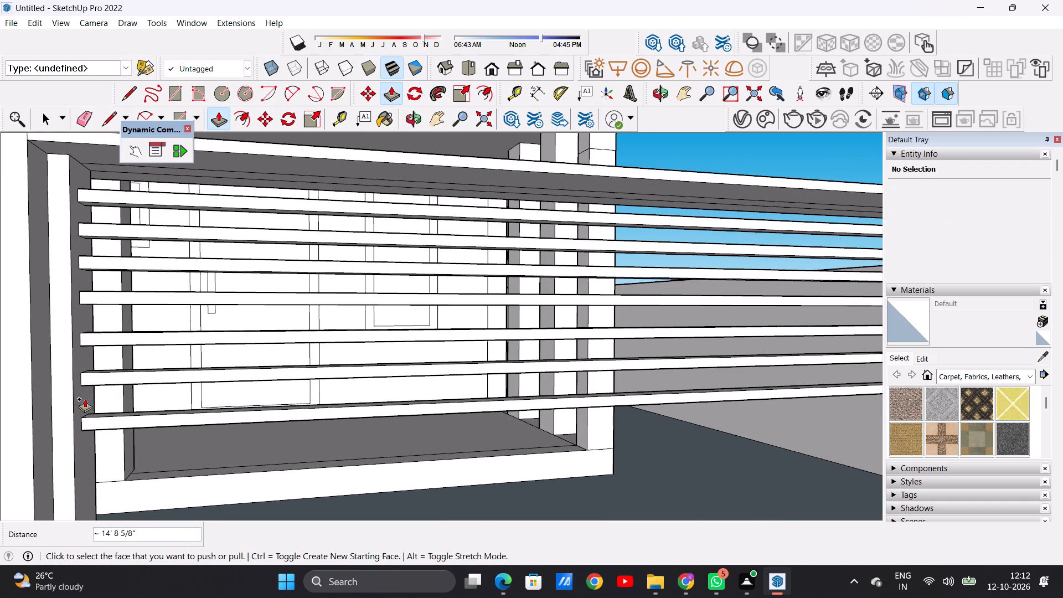
Extrude the eighth rectangle down the column about 14' 9 13/16" across the gate opening to the opposite pillar.
scroll(85, 399, "down", 20)
scroll(85, 399, "down", 3)
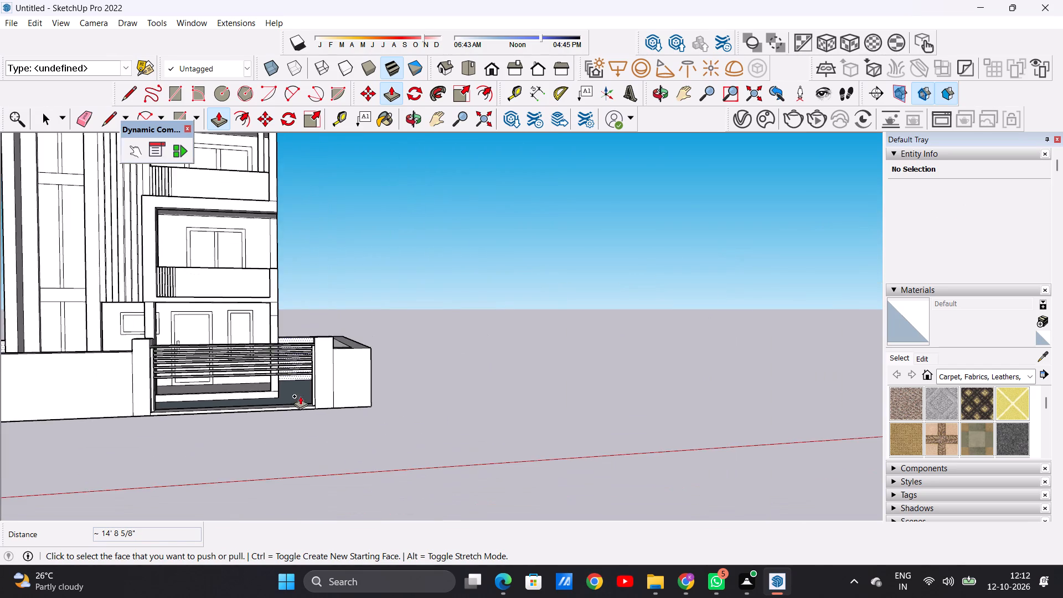
middle_click_drag(325, 412, 458, 432)
scroll(381, 431, "up", 8)
scroll(309, 356, "up", 10)
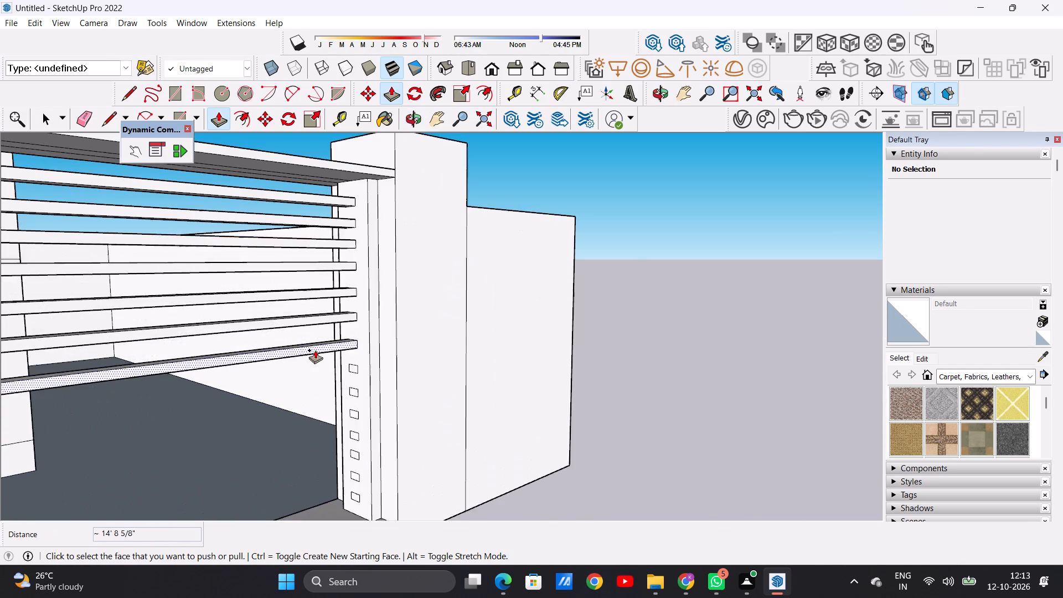
scroll(340, 377, "up", 1)
scroll(340, 377, "down", 1)
scroll(342, 377, "up", 13)
left_click(371, 350)
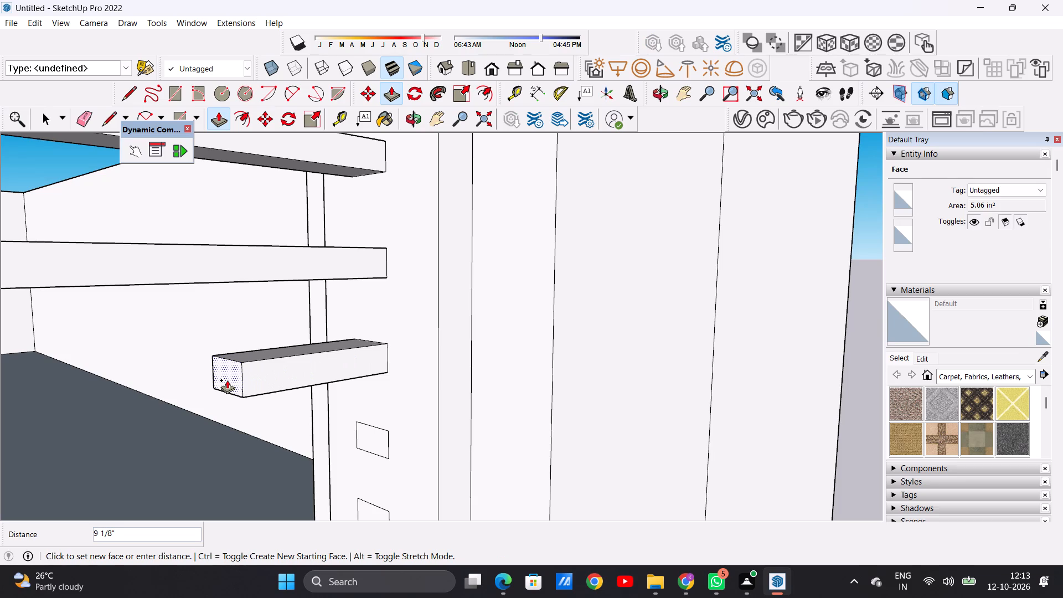
scroll(164, 390, "down", 20)
scroll(164, 390, "down", 3)
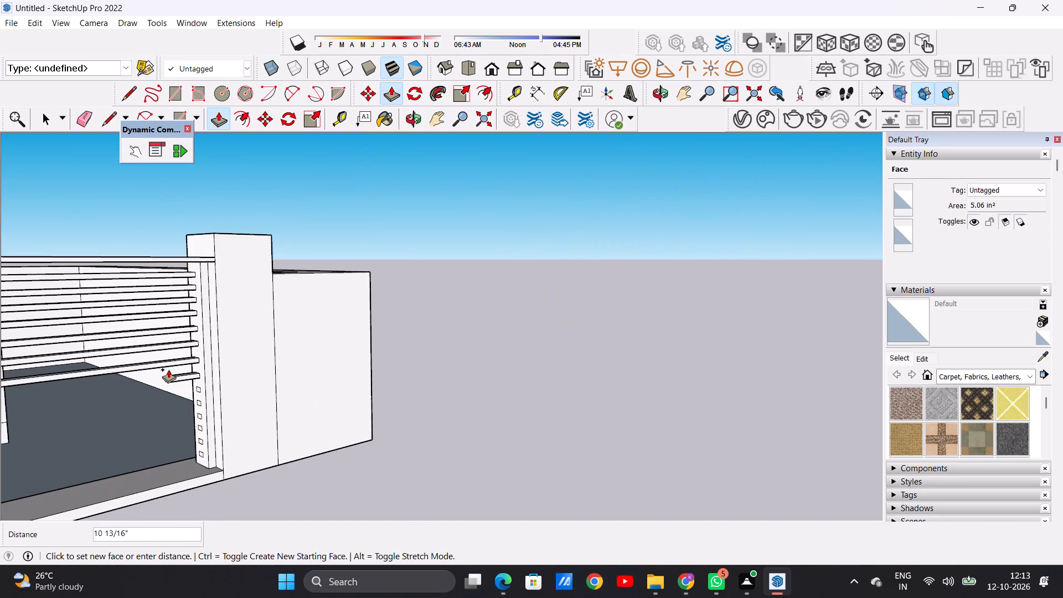
middle_click_drag(71, 395, 47, 393)
scroll(82, 394, "down", 16)
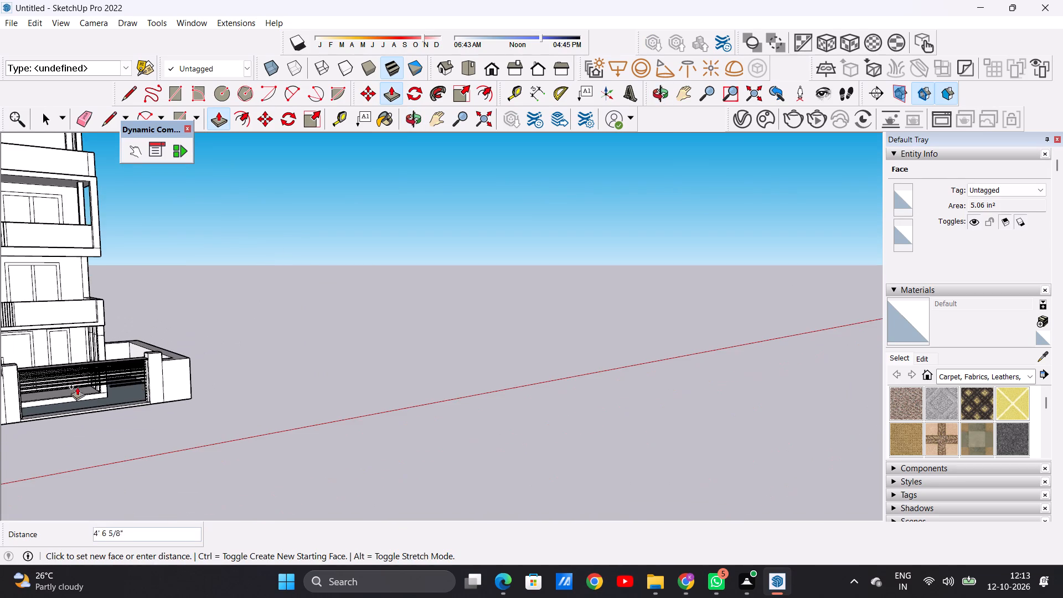
middle_click_drag(58, 393, 19, 377)
scroll(131, 370, "up", 5)
scroll(68, 392, "down", 6)
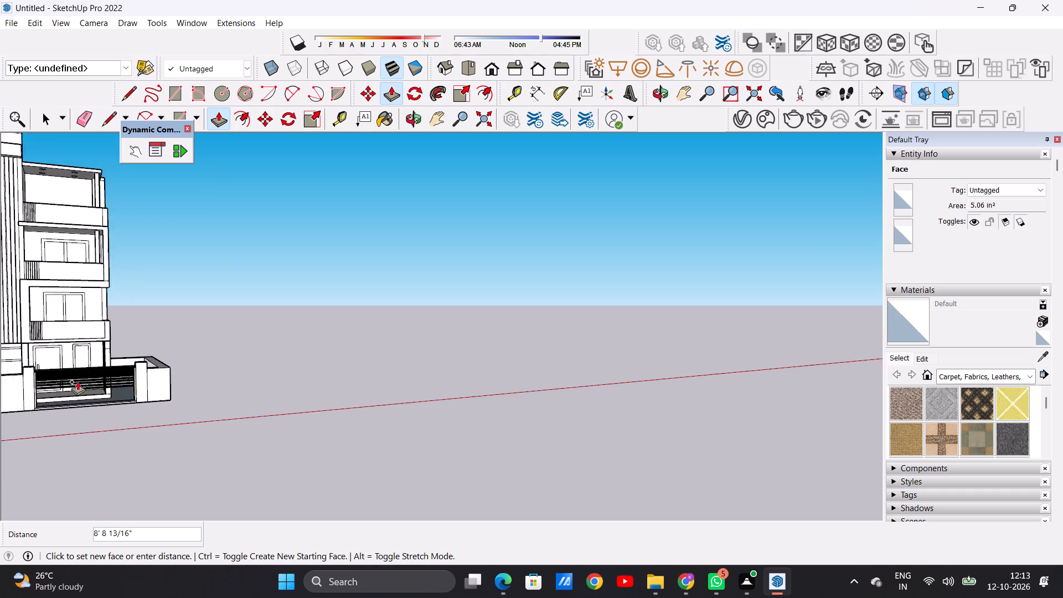
scroll(78, 382, "down", 4)
middle_click(0, 347)
middle_click_drag(94, 372, 12, 377)
scroll(154, 367, "up", 14)
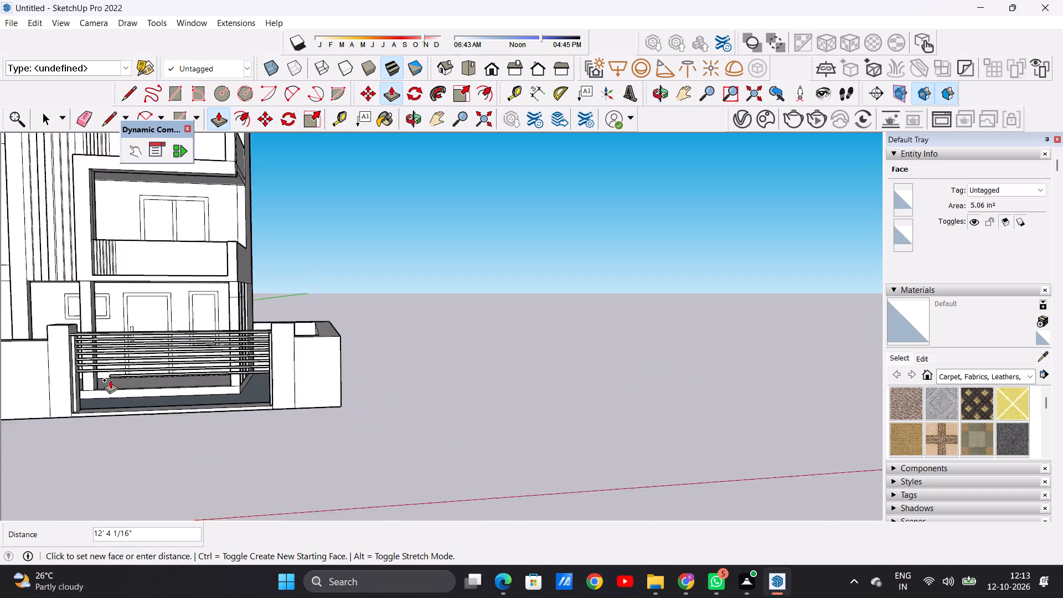
scroll(110, 380, "up", 20)
scroll(77, 386, "down", 13)
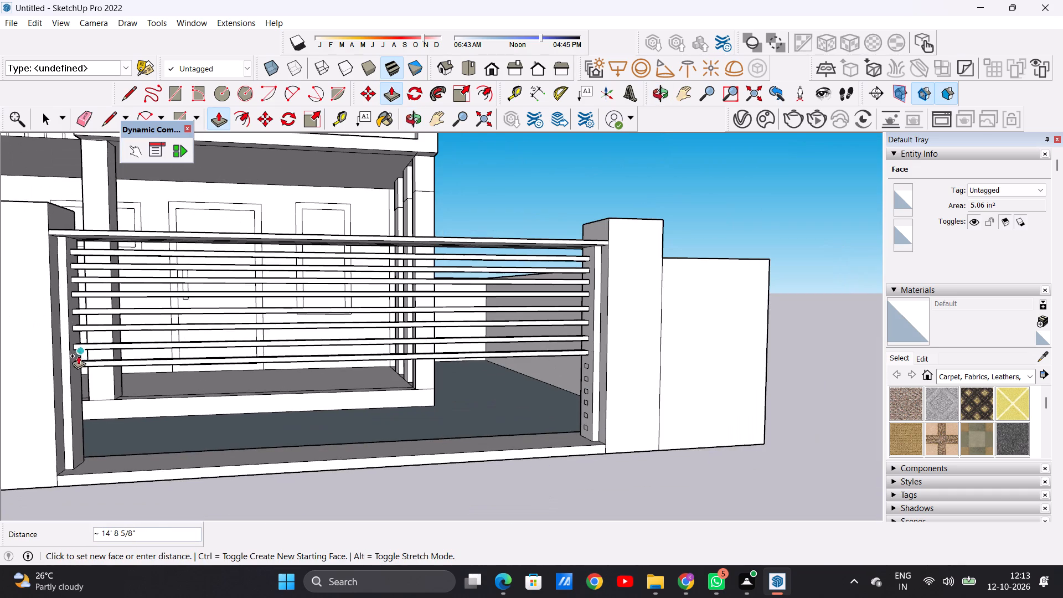
scroll(77, 360, "up", 6)
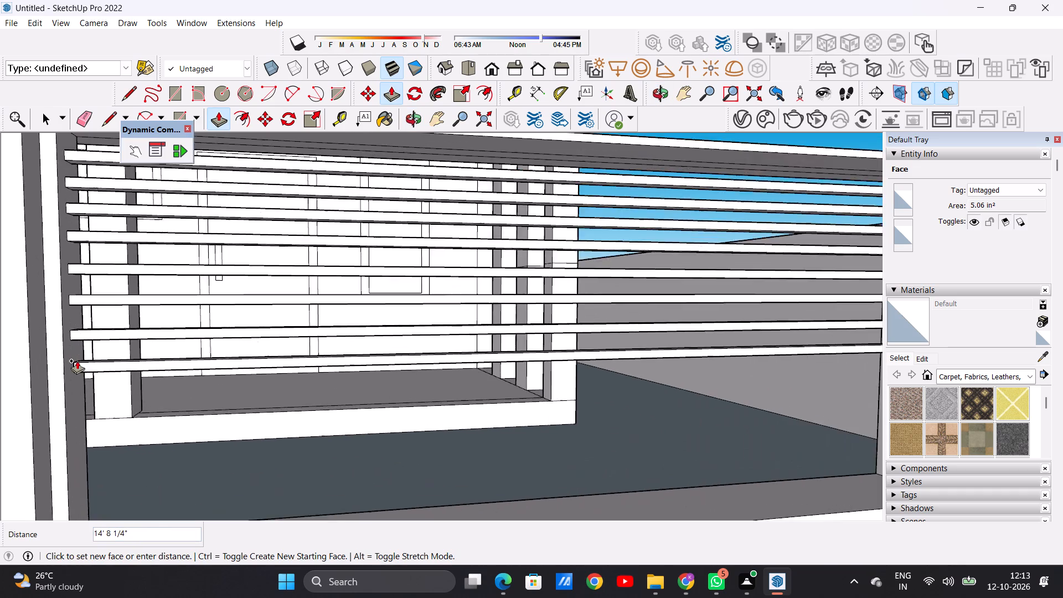
scroll(77, 360, "up", 8)
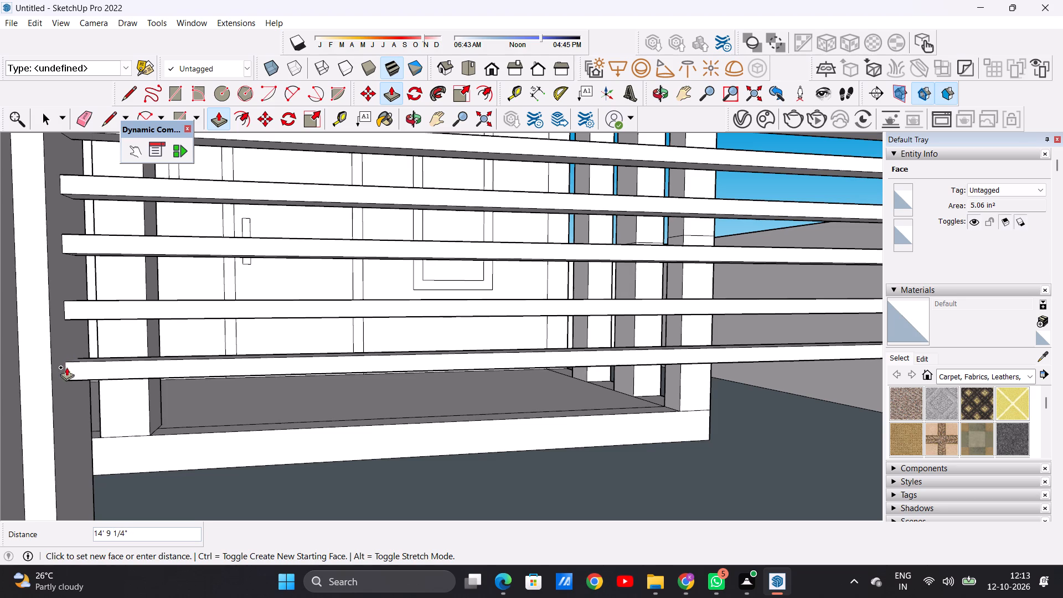
left_click(58, 351)
Extrude the ninth rectangle from the top about 14' 8 5/8" to the opposite pillar, forming the ninth horizontal gate bar.
scroll(101, 406, "down", 6)
middle_click_drag(87, 406, 159, 409)
scroll(43, 414, "down", 5)
scroll(108, 406, "up", 2)
scroll(108, 406, "down", 2)
scroll(108, 406, "up", 4)
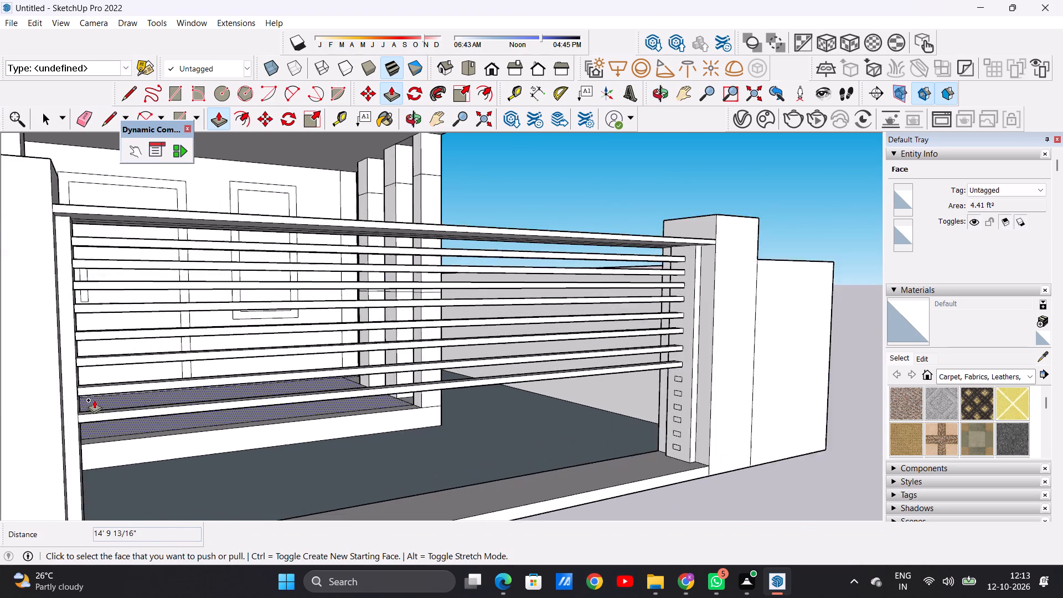
scroll(94, 400, "up", 6)
scroll(76, 427, "down", 8)
scroll(95, 445, "up", 8)
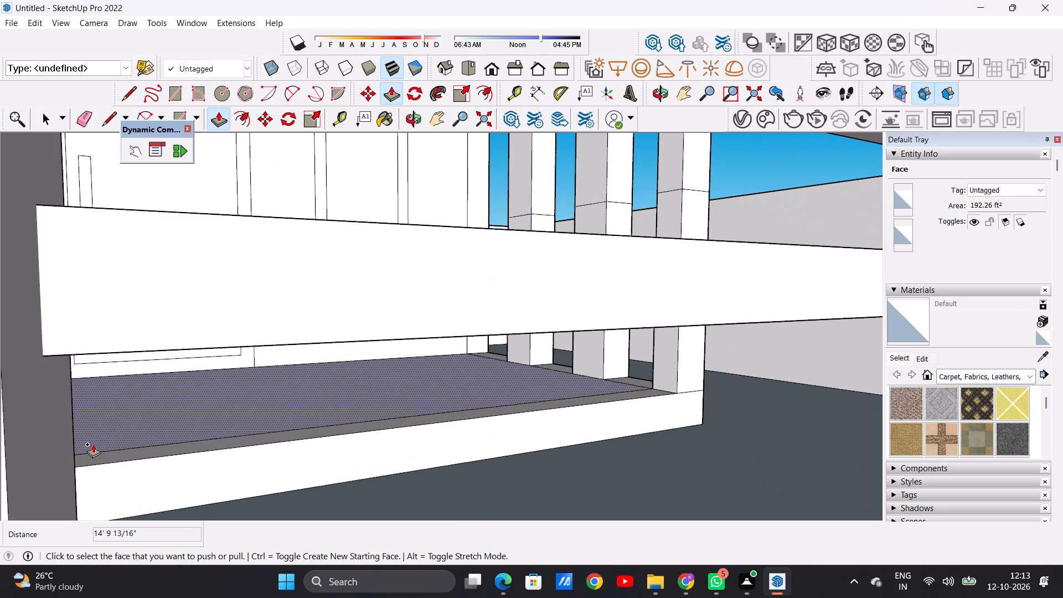
scroll(93, 444, "down", 2)
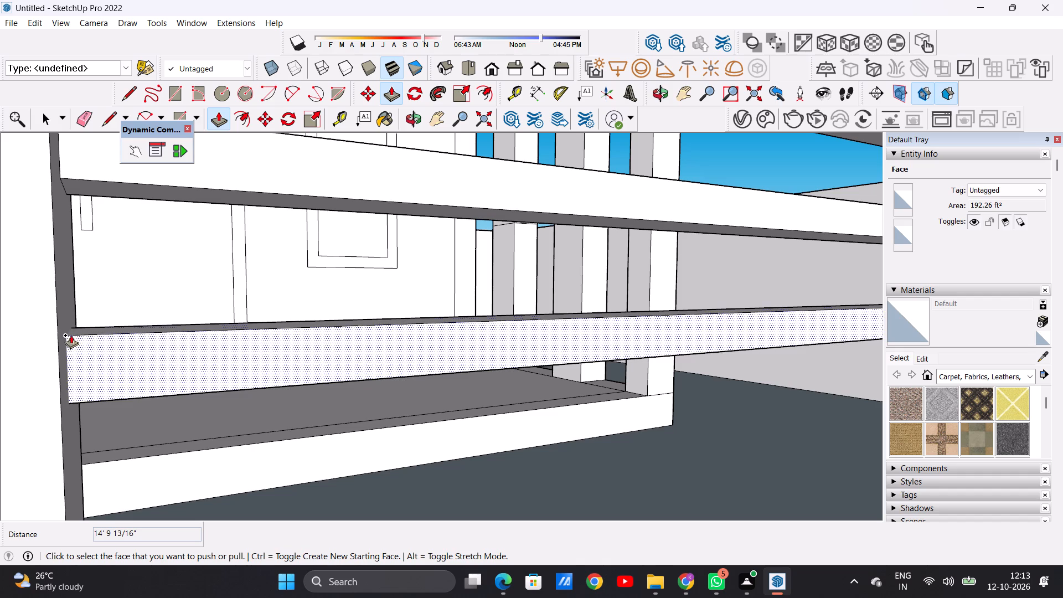
scroll(82, 412, "down", 20)
scroll(82, 412, "down", 7)
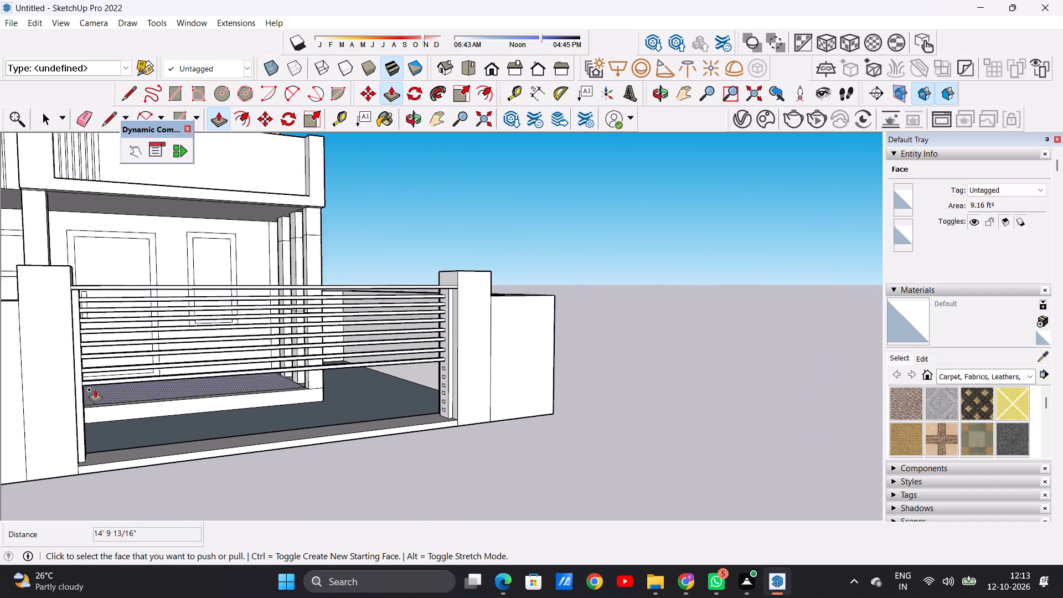
scroll(95, 389, "down", 2)
scroll(359, 410, "up", 15)
scroll(300, 367, "down", 7)
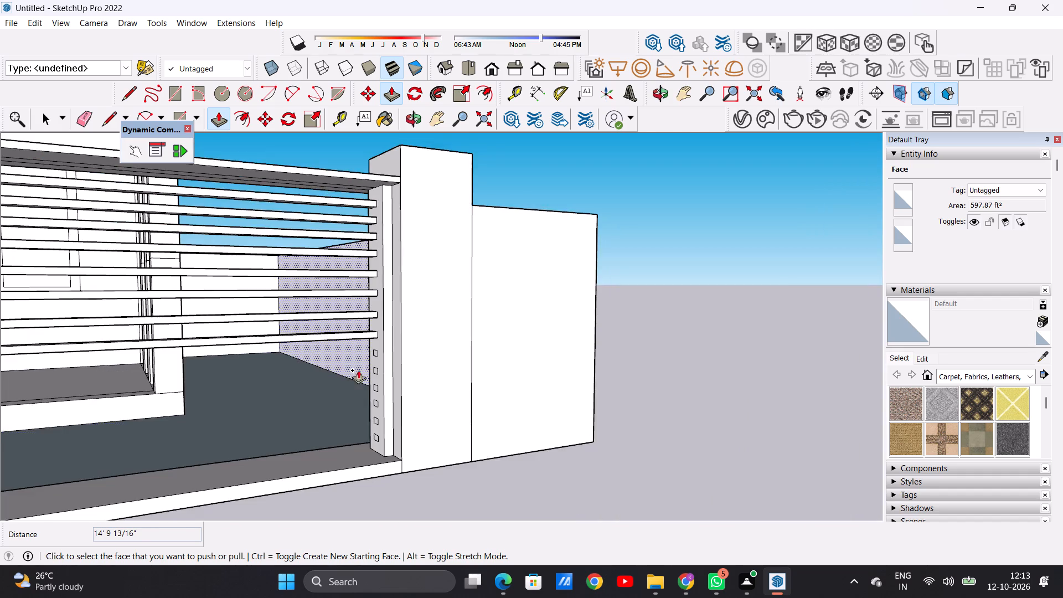
middle_click_drag(359, 371, 488, 371)
scroll(465, 351, "up", 15)
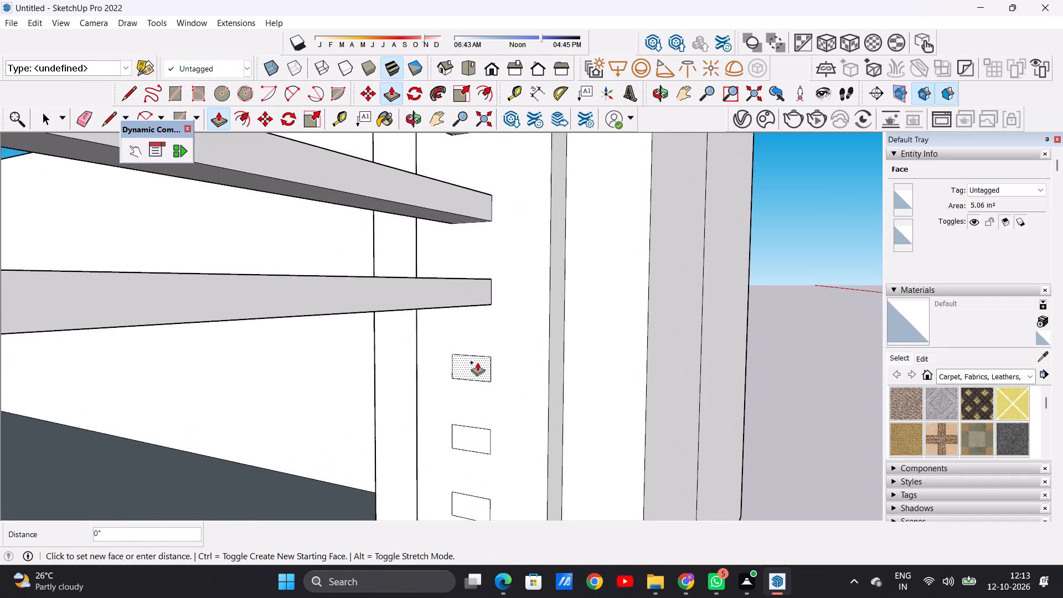
left_click(477, 362)
scroll(268, 424, "down", 17)
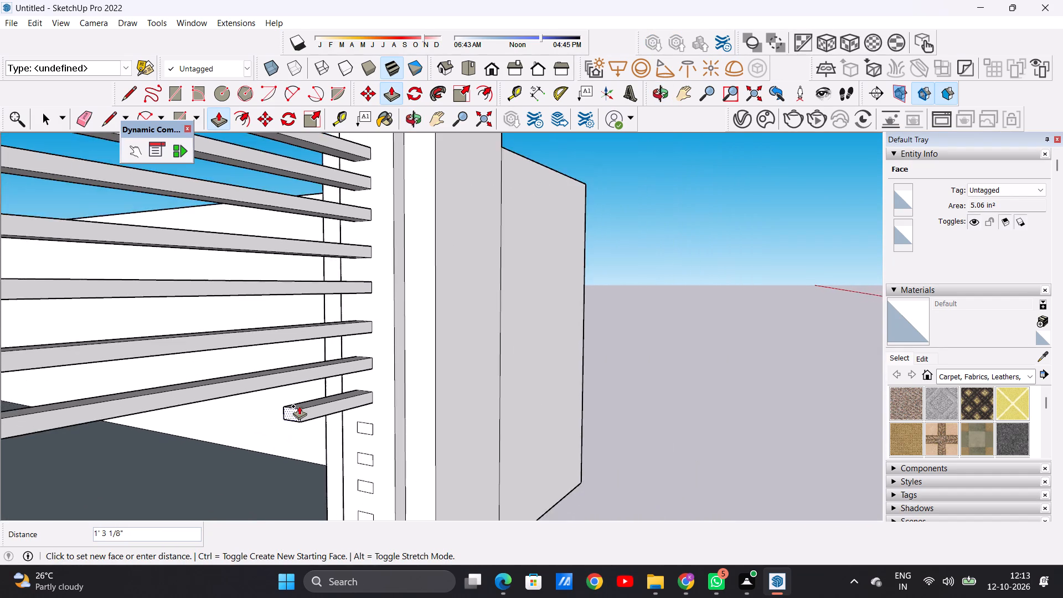
scroll(299, 406, "down", 20)
scroll(299, 406, "down", 2)
middle_click_drag(282, 420, 136, 405)
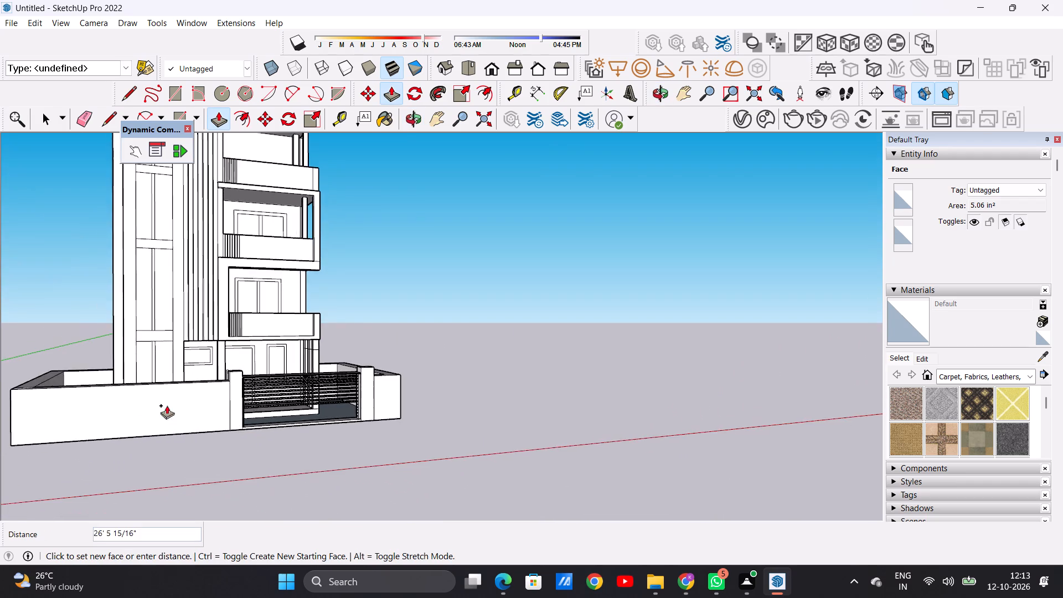
scroll(265, 405, "up", 7)
middle_click_drag(238, 416, 195, 379)
scroll(207, 386, "up", 17)
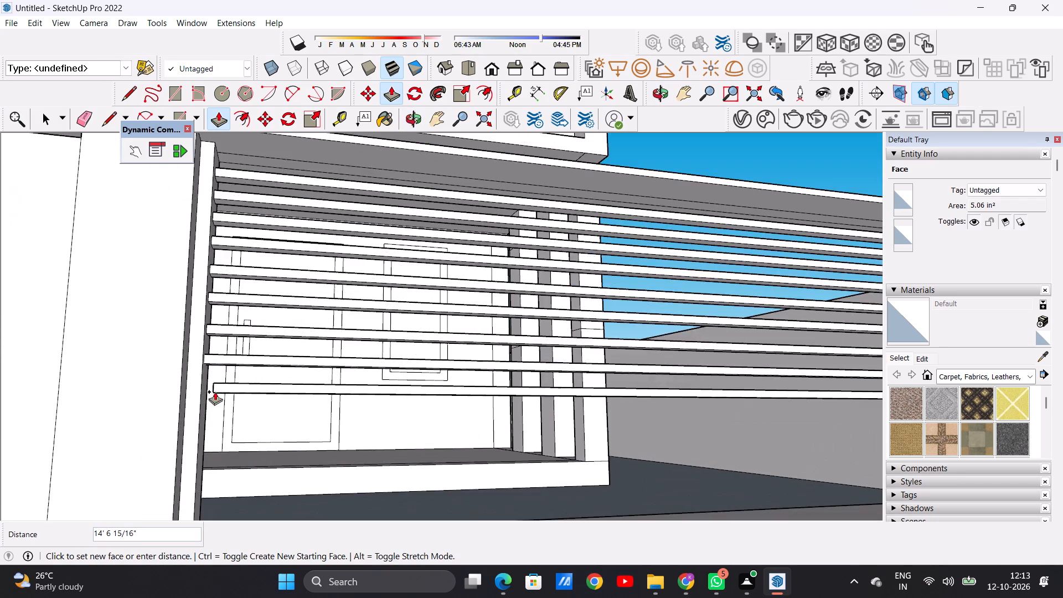
scroll(215, 391, "up", 4)
left_click(197, 358)
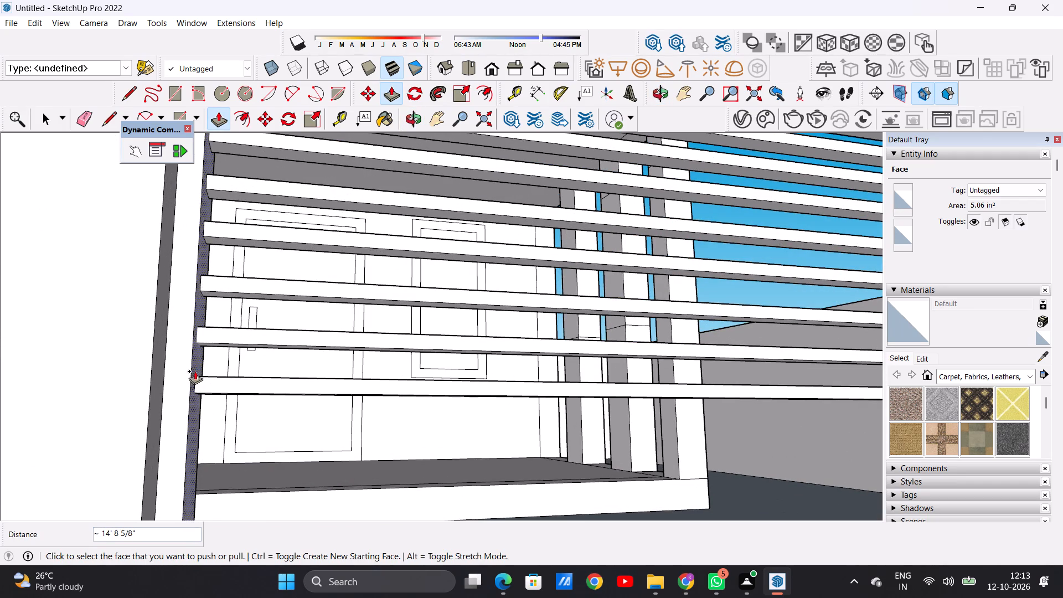
Extrude the tenth rectangle from the top of the column about 14' 8 5/8" across the gate opening to the opposite pillar.
scroll(197, 407, "down", 19)
middle_click_drag(558, 450, 607, 479)
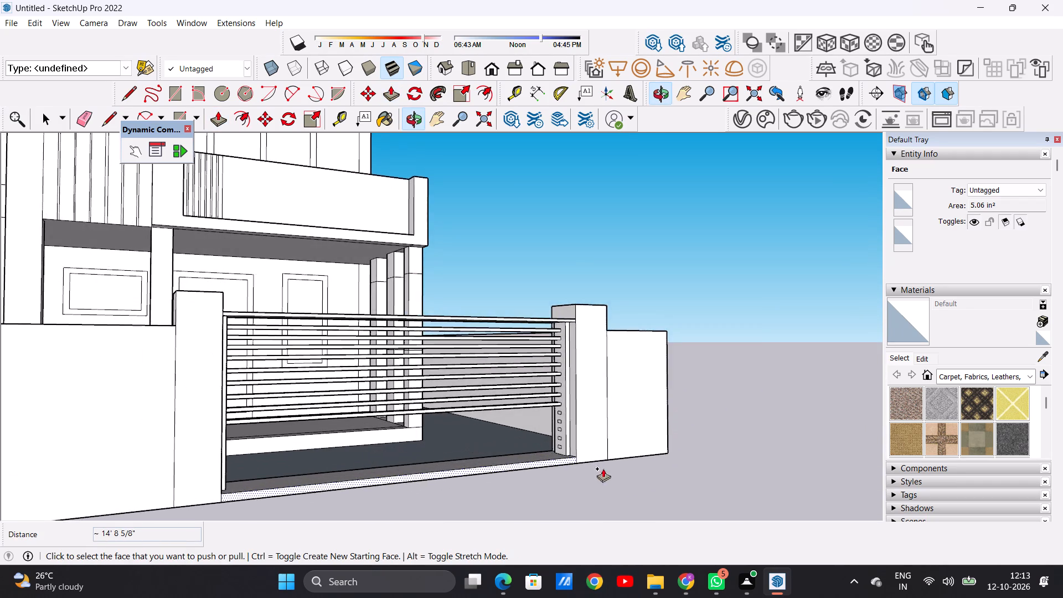
scroll(580, 425, "up", 18)
scroll(527, 396, "down", 1)
scroll(527, 396, "up", 4)
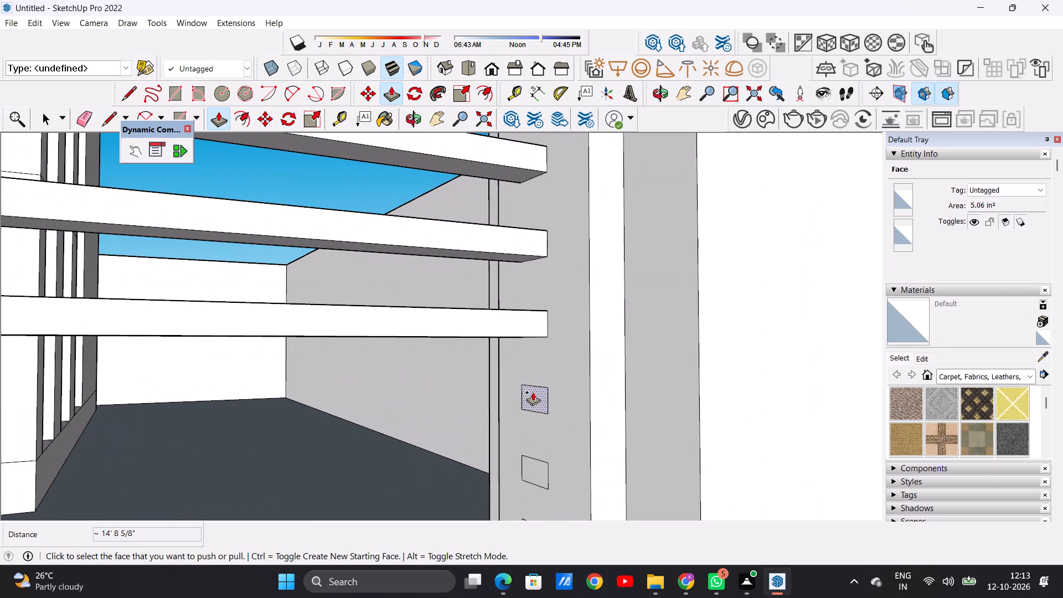
left_click(534, 393)
scroll(313, 427, "down", 6)
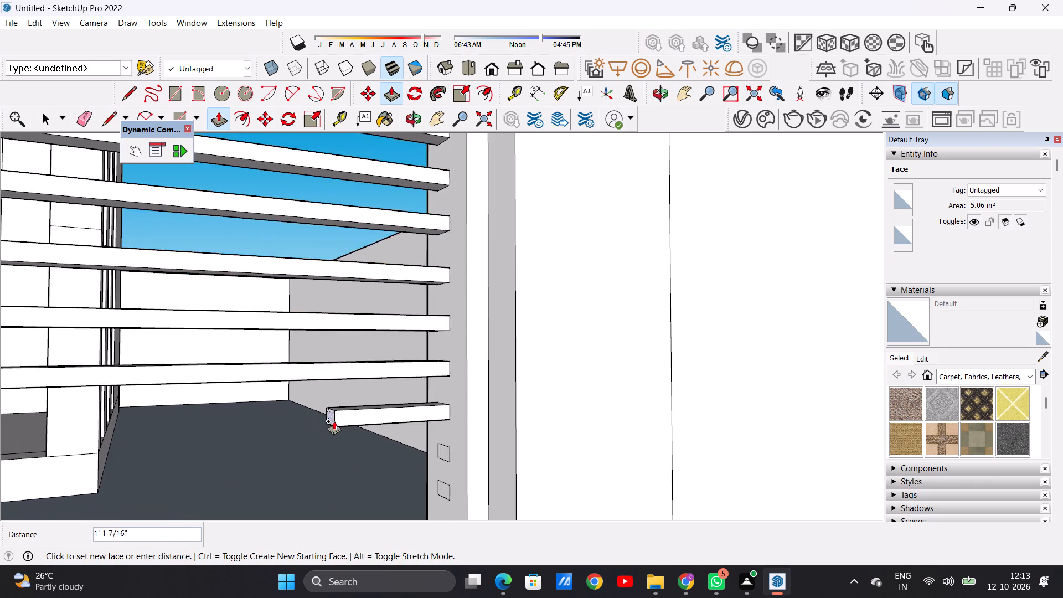
scroll(334, 421, "down", 20)
scroll(334, 421, "down", 4)
middle_click_drag(221, 430, 155, 415)
scroll(223, 410, "up", 6)
scroll(223, 410, "down", 1)
scroll(223, 410, "up", 14)
scroll(106, 416, "down", 7)
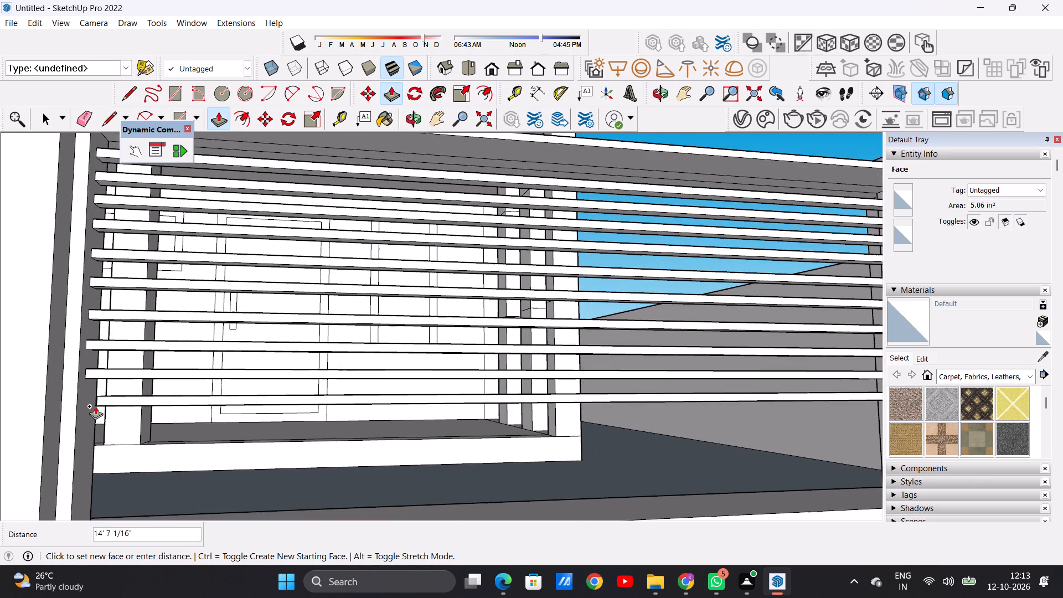
left_click(84, 389)
Extrude the eleventh rectangle from the top about 14' 8 5/8" to the opposite pillar's inner face as another gate bar.
scroll(104, 436, "down", 6)
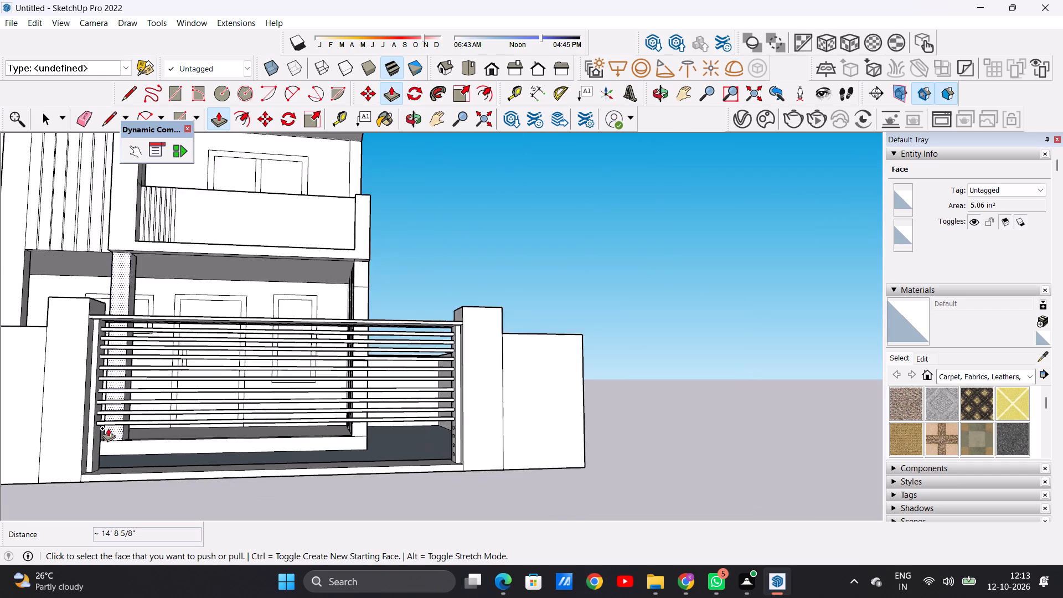
scroll(108, 428, "down", 9)
middle_click_drag(307, 467, 483, 475)
scroll(401, 417, "up", 9)
scroll(395, 436, "down", 1)
scroll(395, 436, "up", 9)
scroll(393, 439, "down", 2)
scroll(393, 439, "up", 6)
left_click(392, 428)
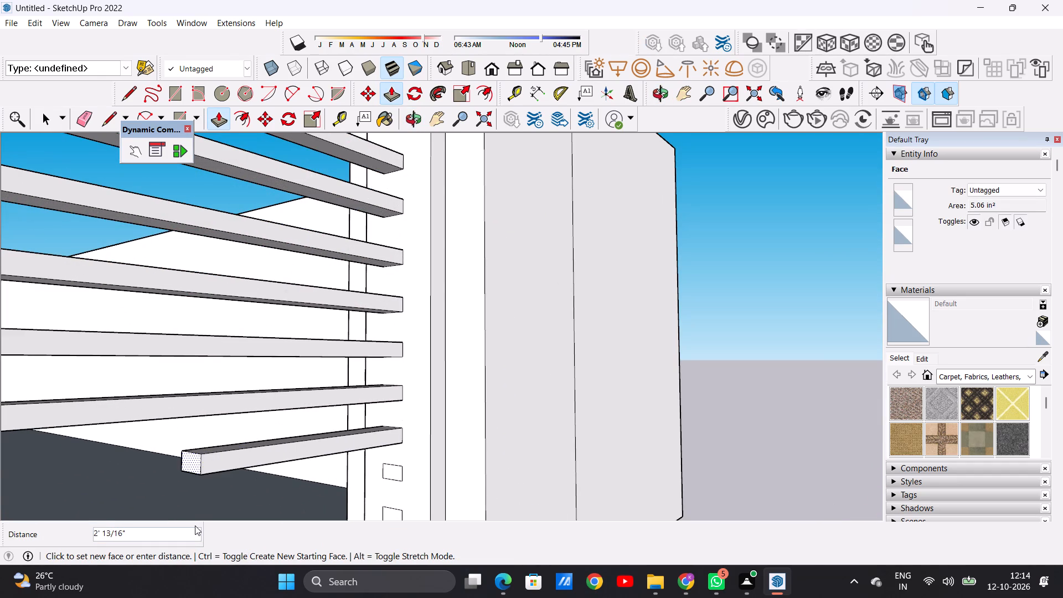
scroll(204, 517, "down", 9)
scroll(230, 492, "up", 1)
scroll(231, 491, "down", 9)
scroll(147, 511, "down", 15)
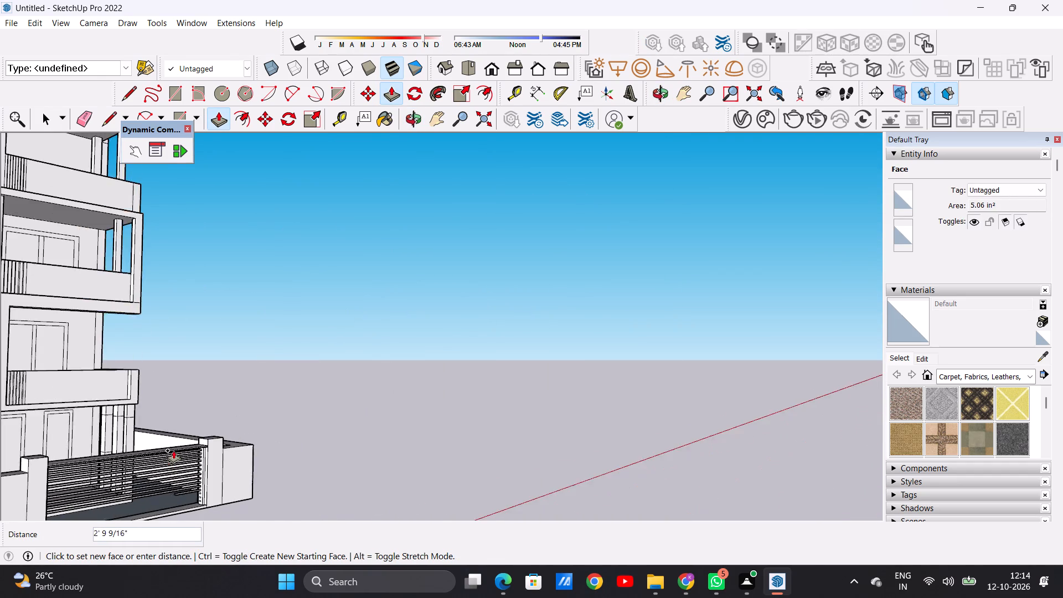
scroll(173, 450, "down", 11)
middle_click_drag(183, 470, 101, 460)
scroll(179, 461, "up", 13)
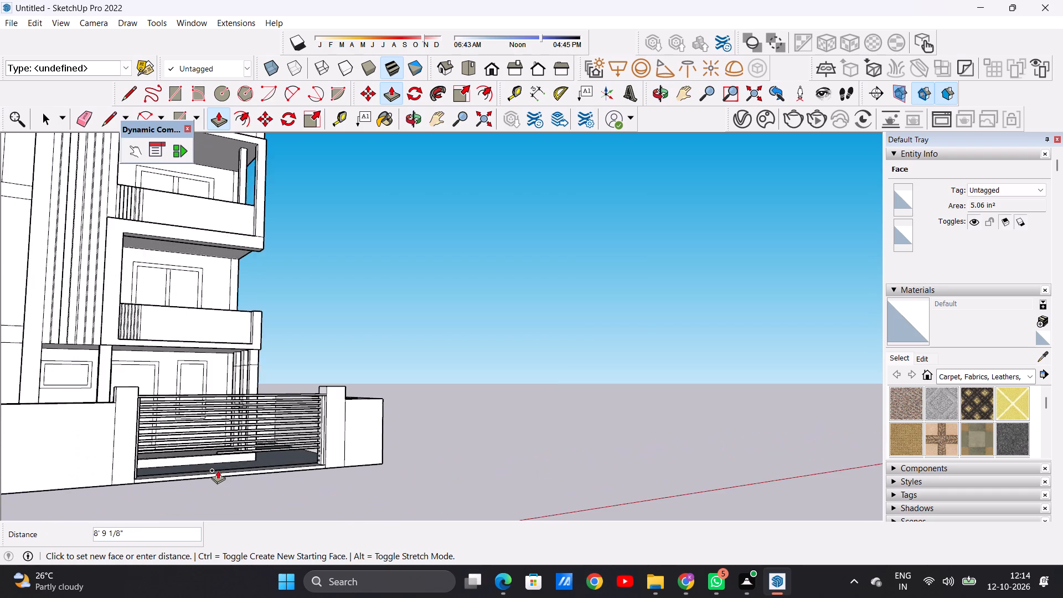
middle_click_drag(216, 470, 157, 457)
scroll(162, 440, "up", 20)
scroll(162, 440, "up", 1)
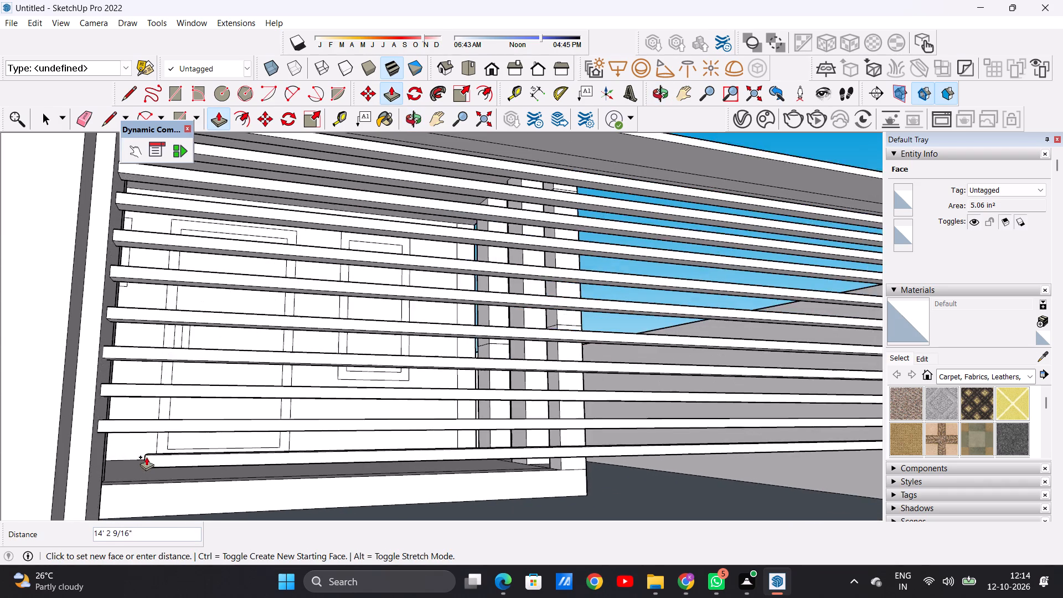
left_click(91, 449)
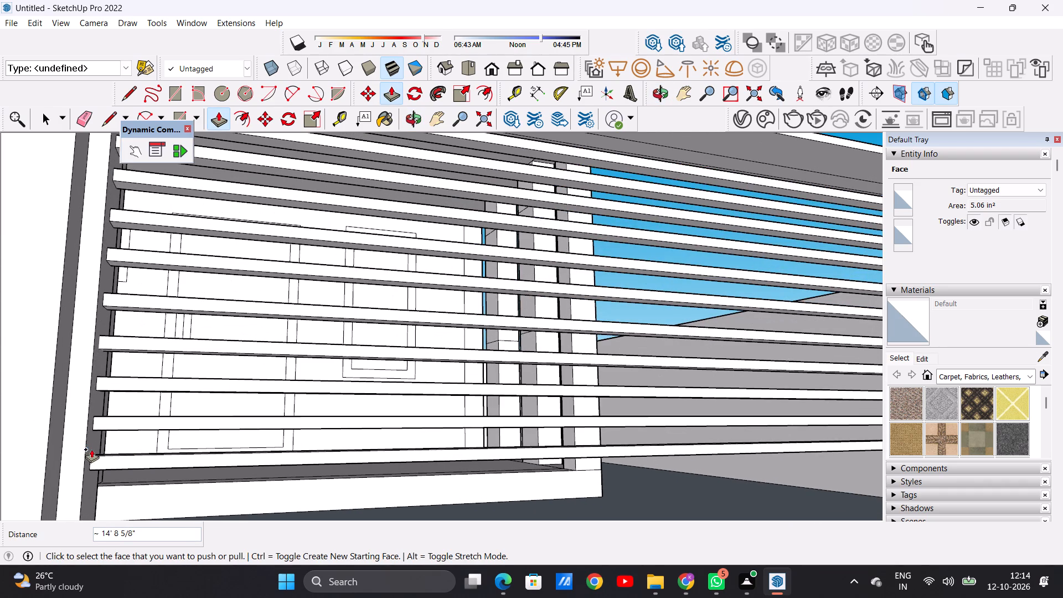
Extrude the twelfth rectangle down the column about 14' 8 5/8" across the gate opening to the opposite pillar.
scroll(97, 442, "down", 20)
scroll(97, 442, "down", 1)
middle_click_drag(374, 414, 543, 482)
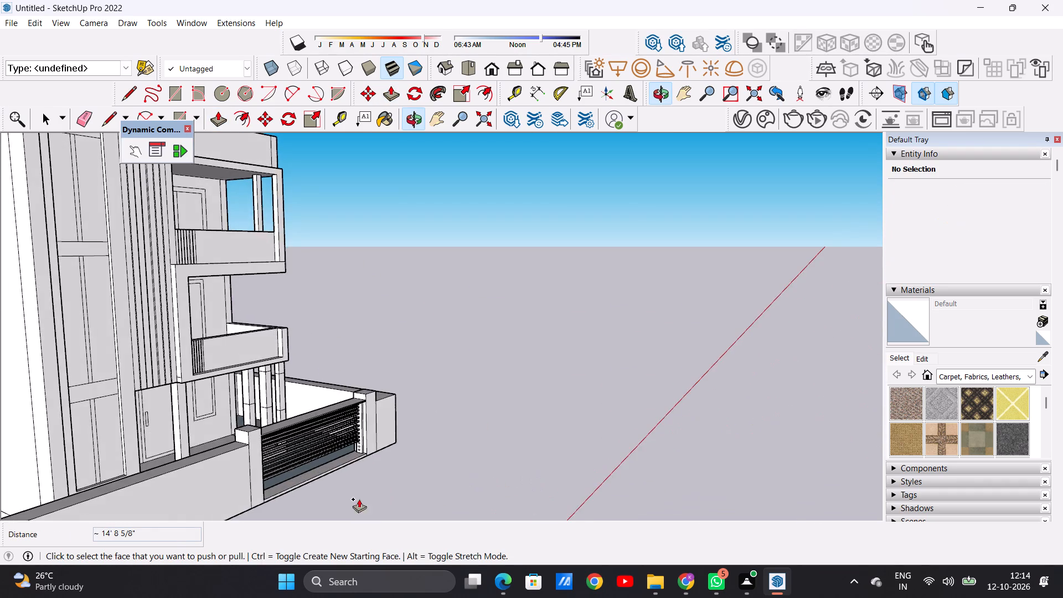
scroll(334, 492, "up", 16)
scroll(340, 412, "up", 15)
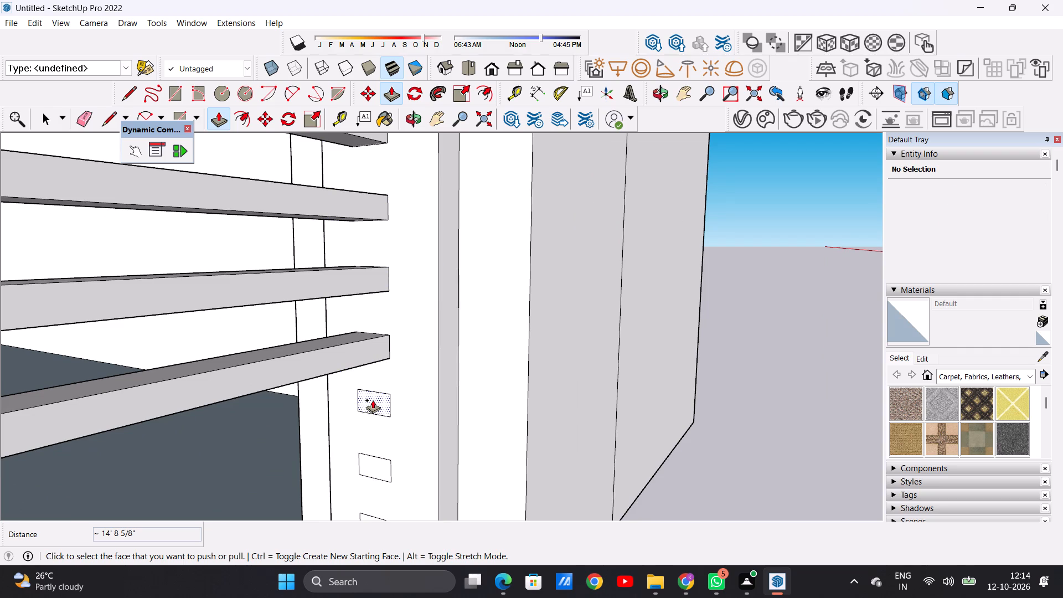
left_click(373, 400)
scroll(222, 431, "down", 15)
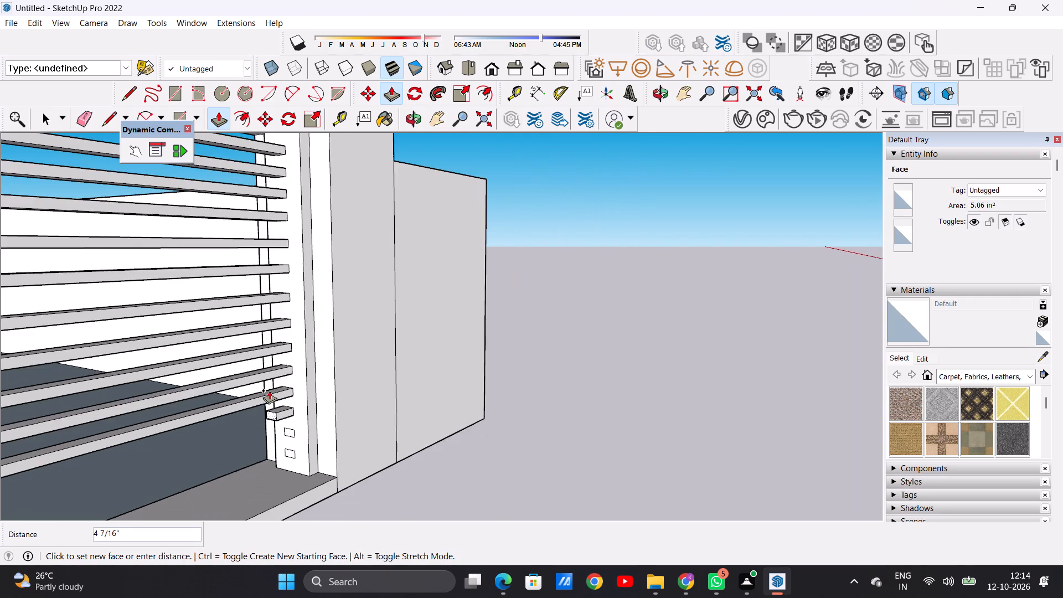
scroll(269, 390, "down", 14)
middle_click_drag(166, 427, 70, 420)
scroll(82, 419, "up", 3)
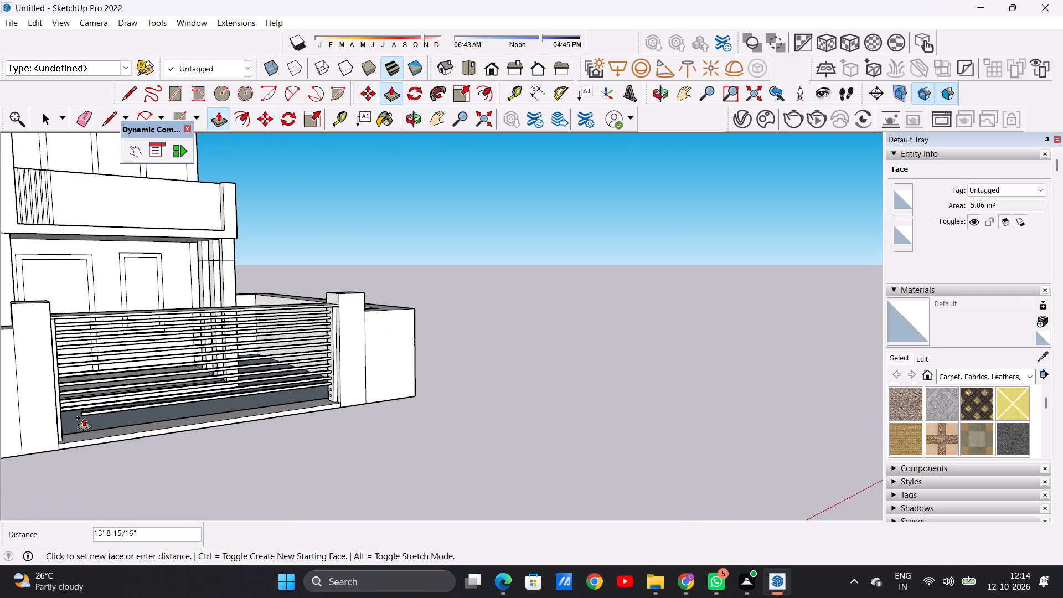
scroll(74, 416, "up", 7)
middle_click_drag(85, 418, 0, 403)
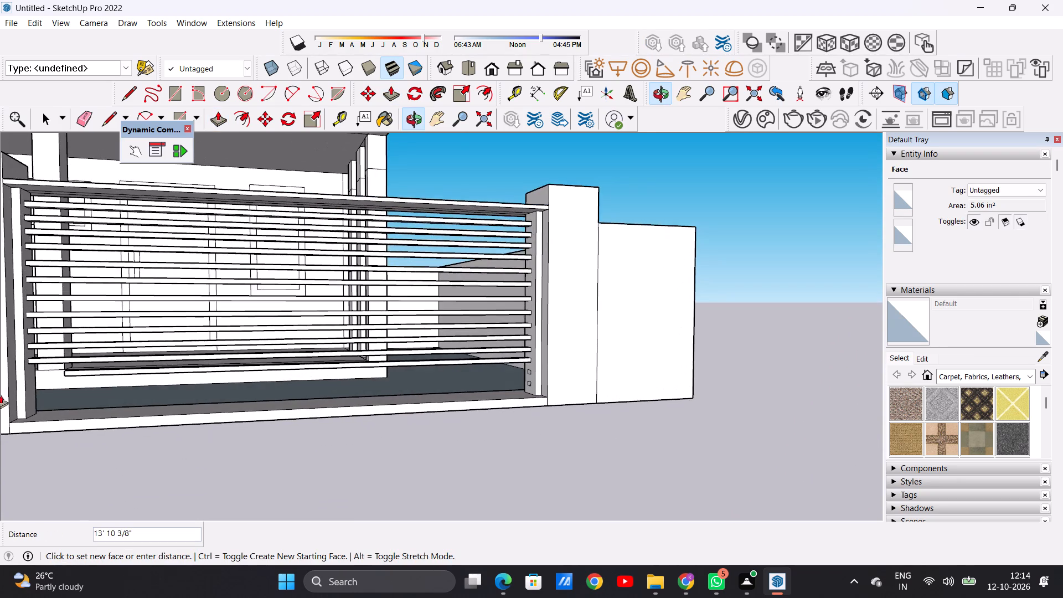
scroll(24, 369, "up", 12)
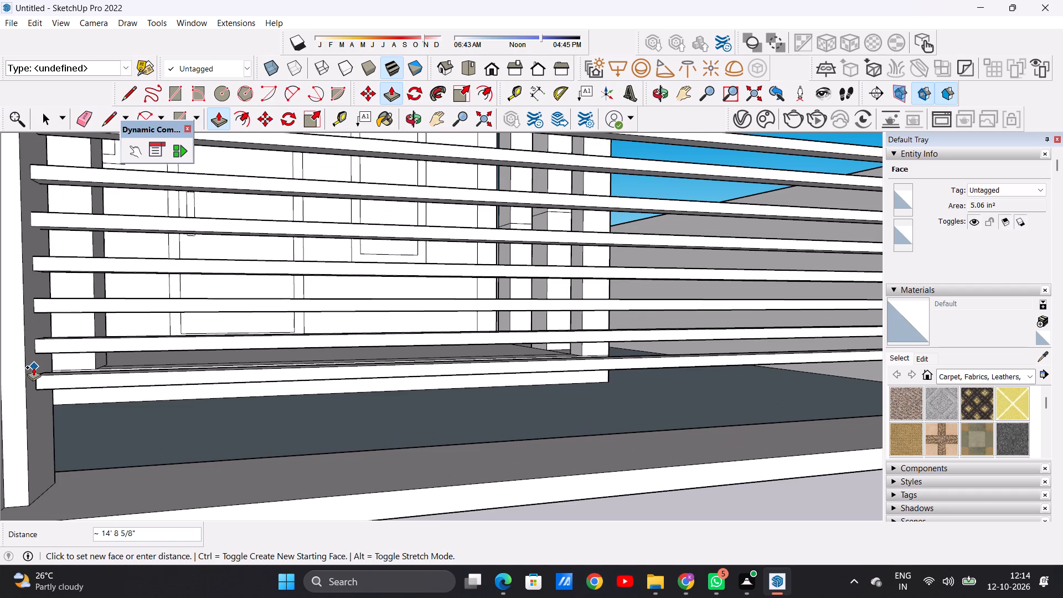
left_click(33, 367)
Extrude the lowest rectangle on the pillar about 14' 8 5/8" to the opposite pillar, forming the bottom gate bar.
scroll(27, 372, "down", 17)
middle_click_drag(304, 426, 456, 441)
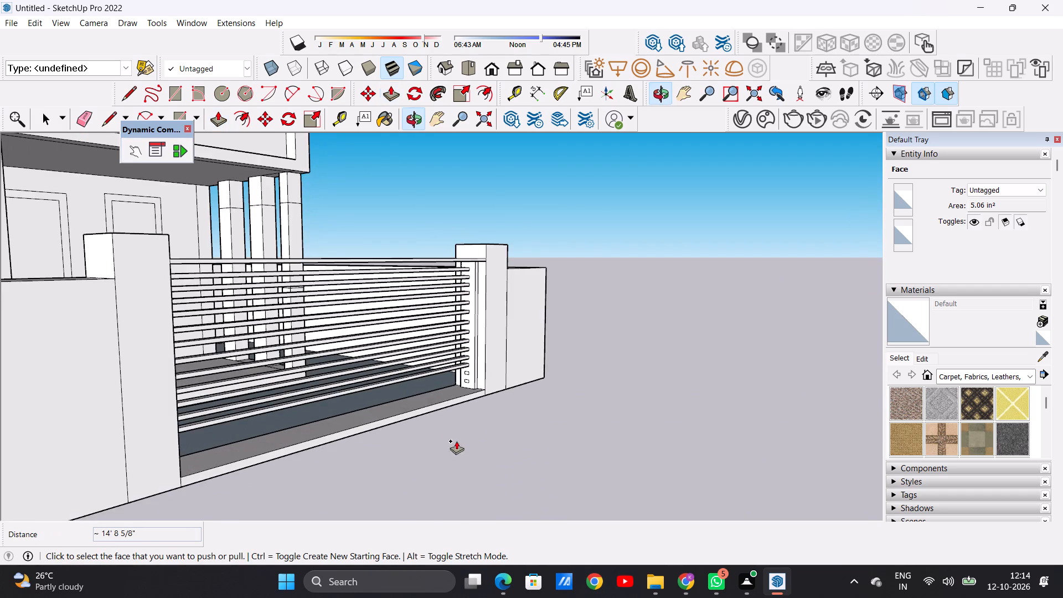
middle_click_drag(456, 441, 453, 444)
scroll(488, 380, "up", 16)
scroll(449, 382, "down", 1)
scroll(449, 382, "up", 6)
left_click(435, 371)
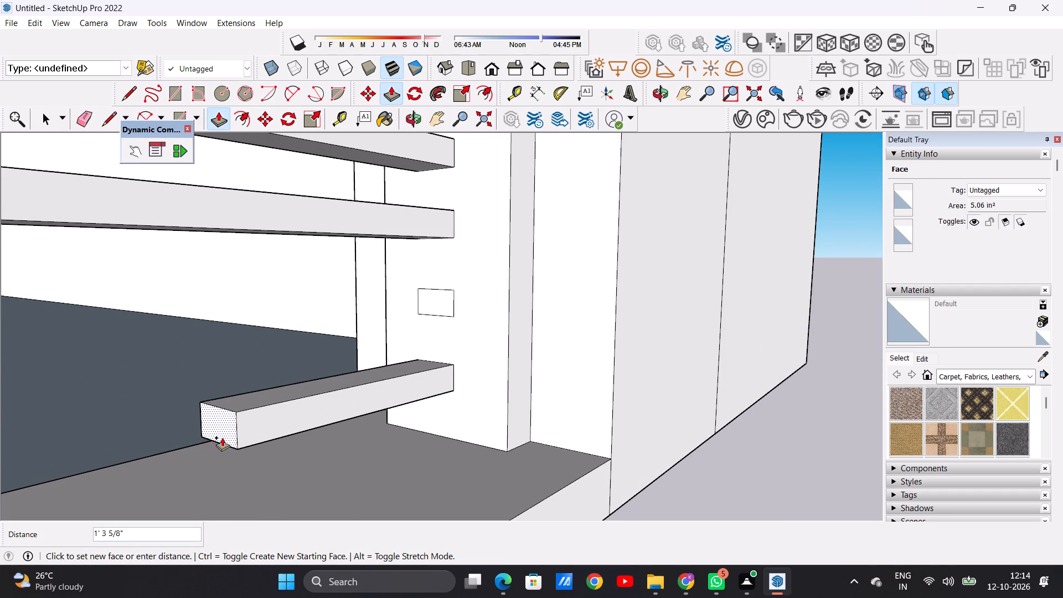
scroll(222, 437, "down", 20)
scroll(222, 437, "down", 11)
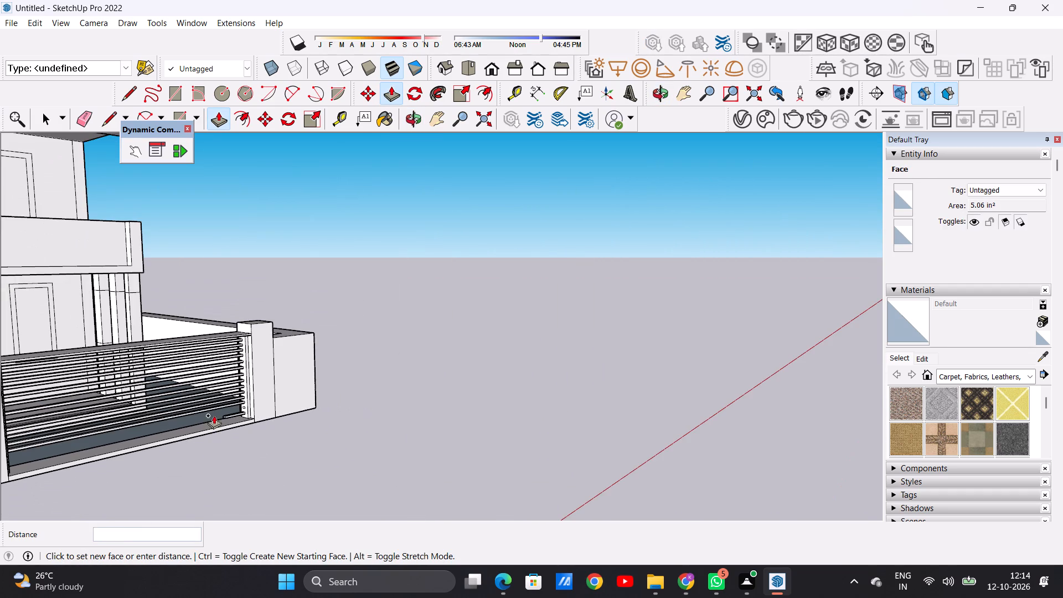
middle_click_drag(89, 443, 14, 439)
scroll(14, 439, "down", 5)
middle_click_drag(100, 415, 13, 398)
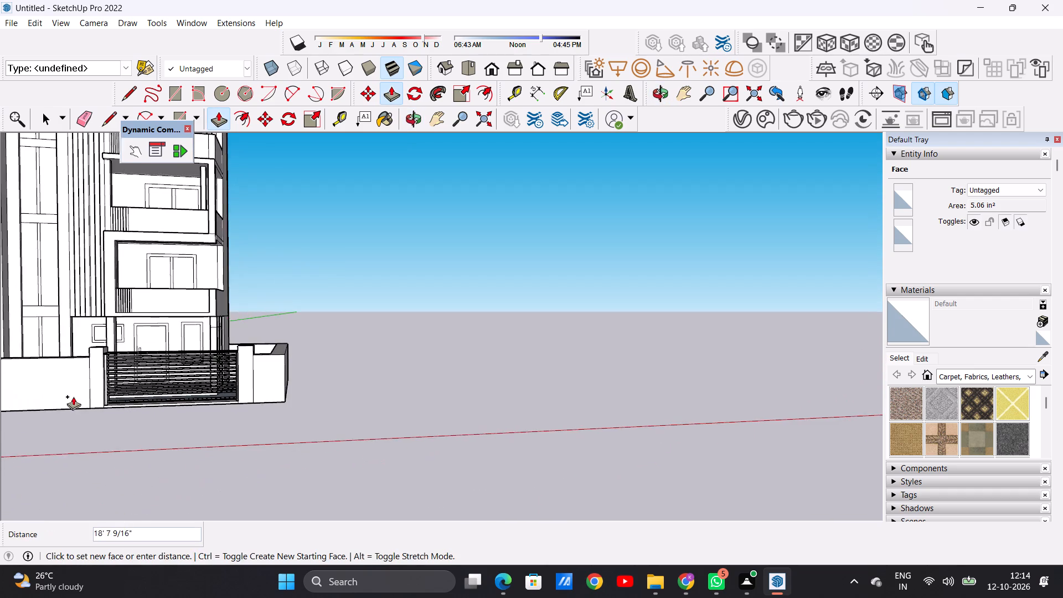
scroll(80, 396, "up", 18)
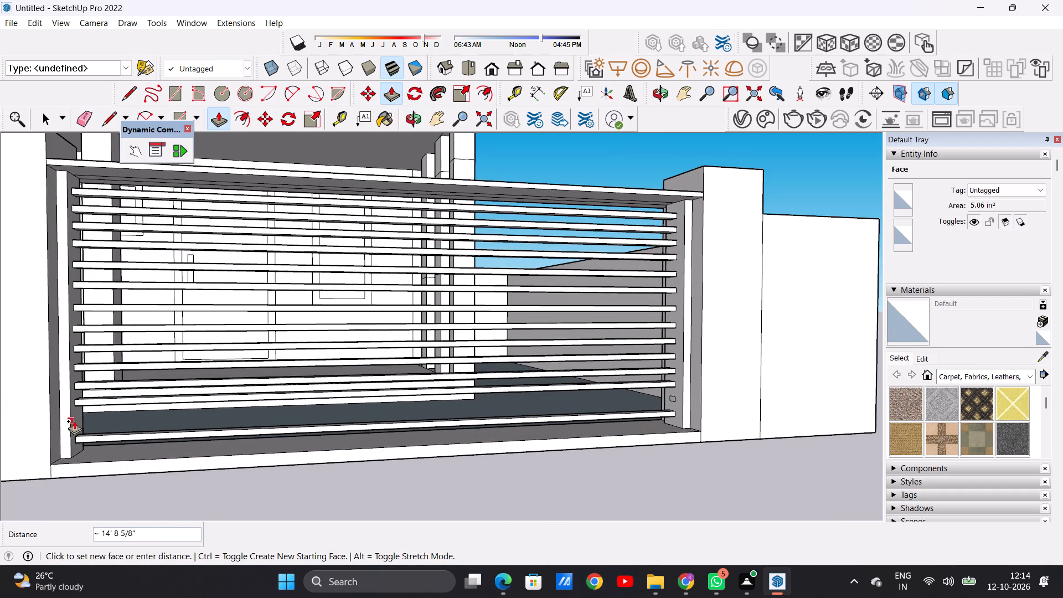
scroll(81, 428, "up", 7)
left_click(70, 425)
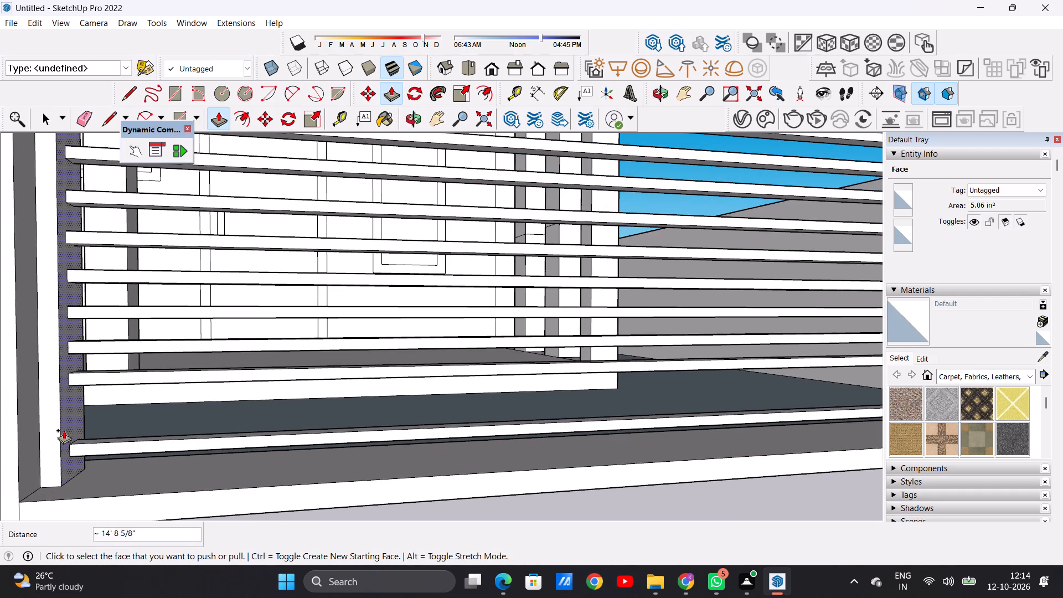
Extrude the last remaining rectangle, just above the bottom bar, about 14' 8 5/8" to the opposite pillar and leave Push/Pull.
scroll(63, 440, "down", 19)
middle_click_drag(260, 465, 463, 458)
scroll(484, 426, "up", 10)
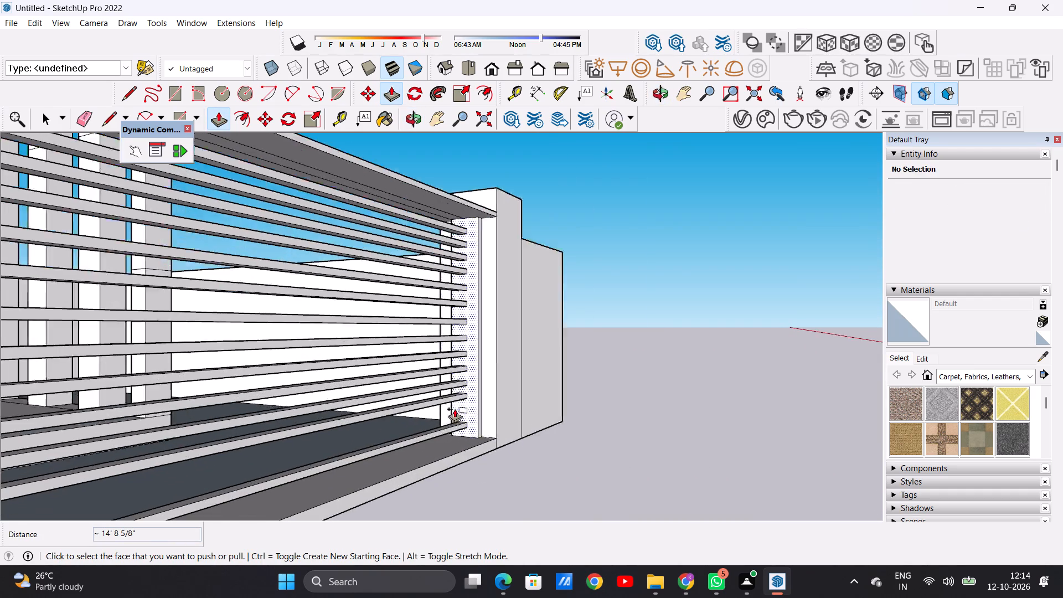
scroll(455, 409, "up", 16)
left_click(500, 413)
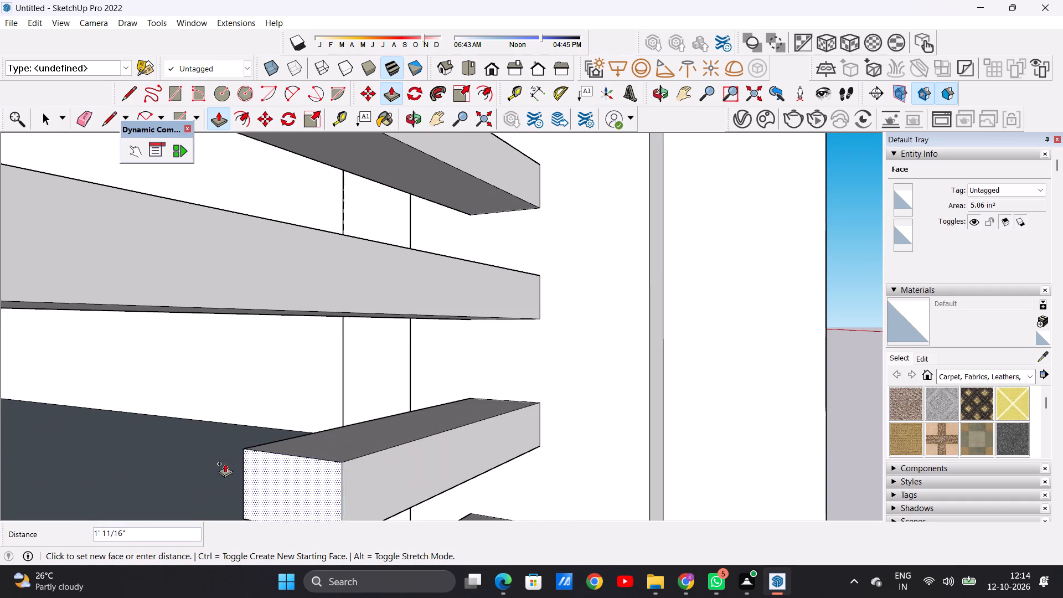
scroll(161, 478, "down", 5)
scroll(161, 476, "up", 1)
scroll(161, 475, "down", 20)
scroll(161, 475, "down", 4)
scroll(120, 448, "down", 4)
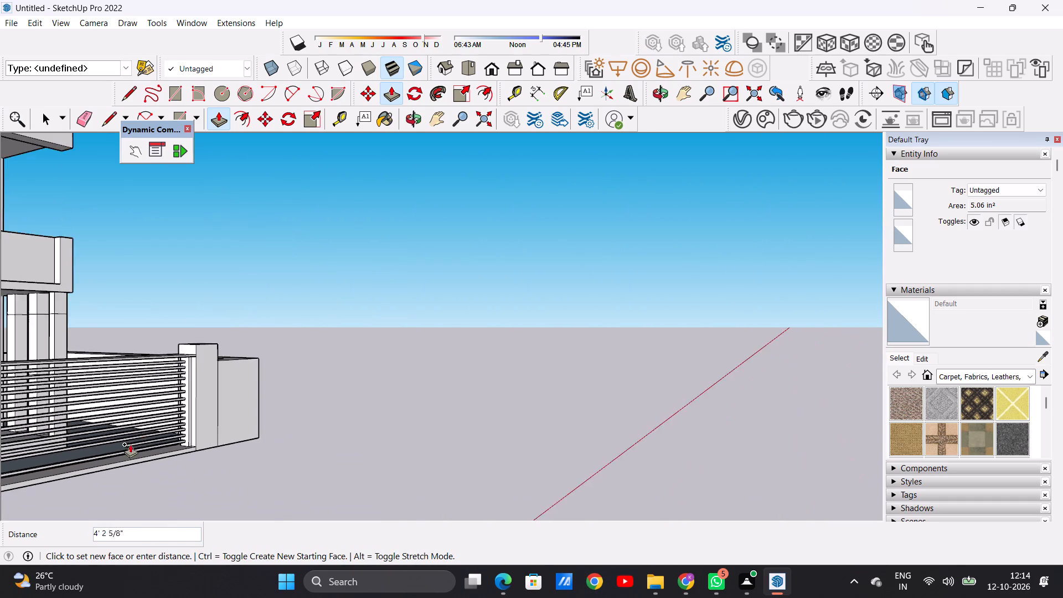
scroll(130, 444, "down", 8)
middle_click_drag(167, 447, 27, 444)
scroll(128, 435, "up", 19)
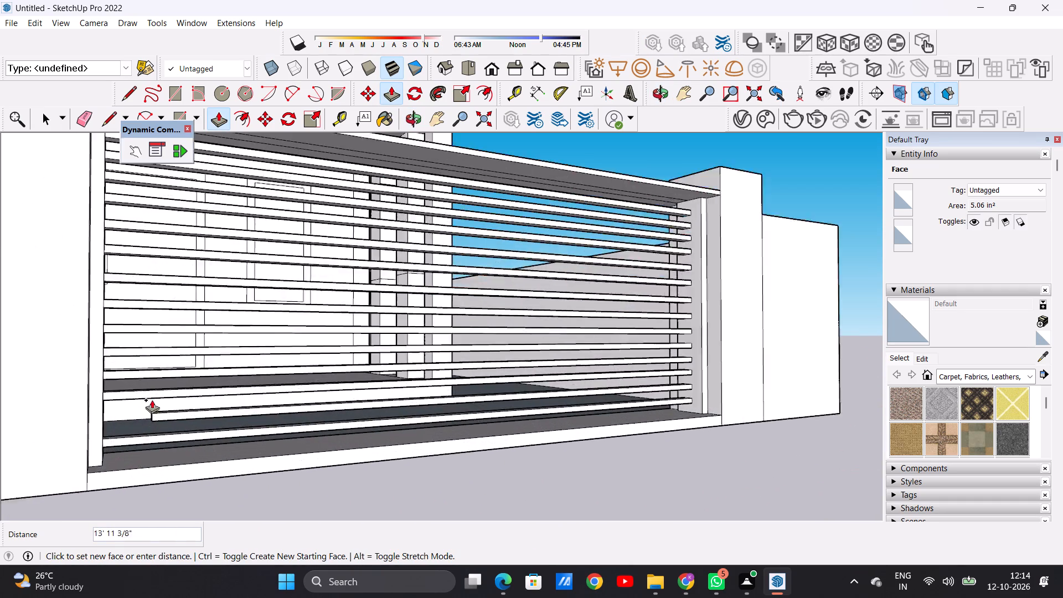
scroll(152, 400, "up", 2)
middle_click_drag(159, 415, 66, 403)
scroll(71, 403, "up", 2)
scroll(71, 403, "down", 1)
scroll(71, 403, "up", 7)
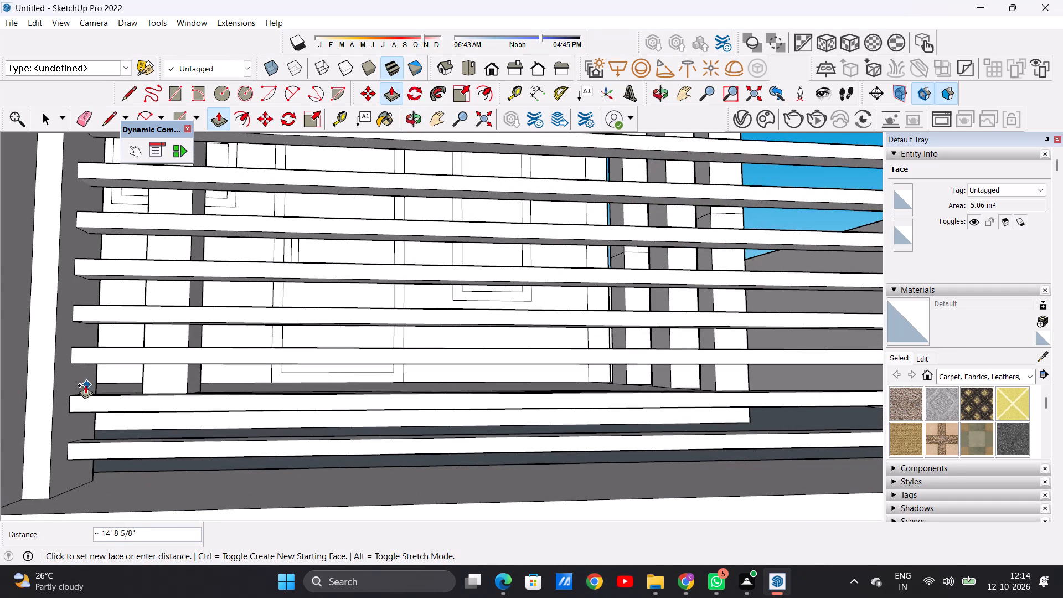
left_click(68, 376)
key("space")
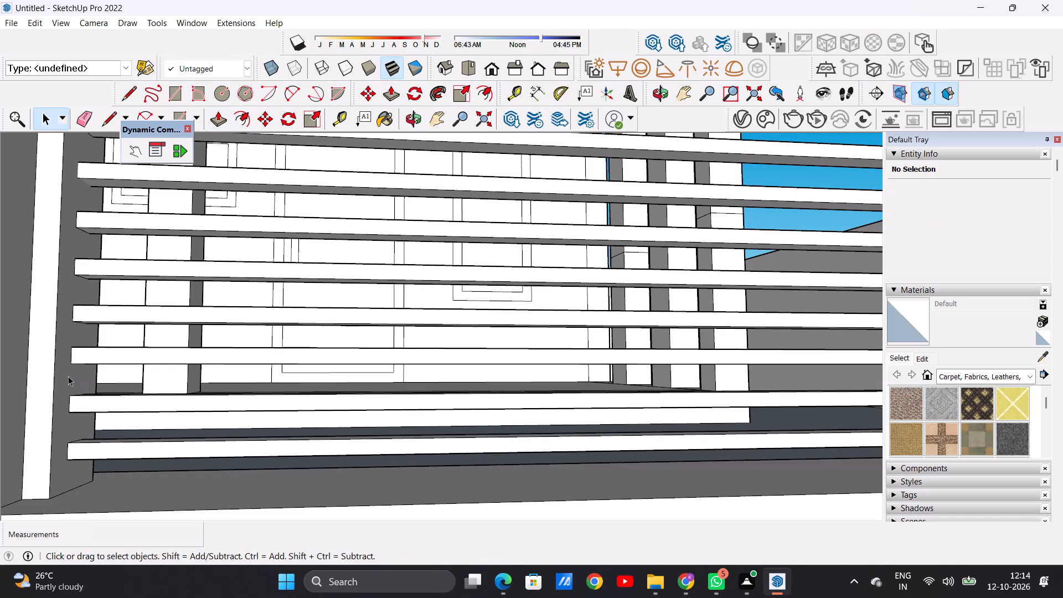
Examine the barred gate and the whole building elevation from several angles and distances.
scroll(268, 427, "down", 18)
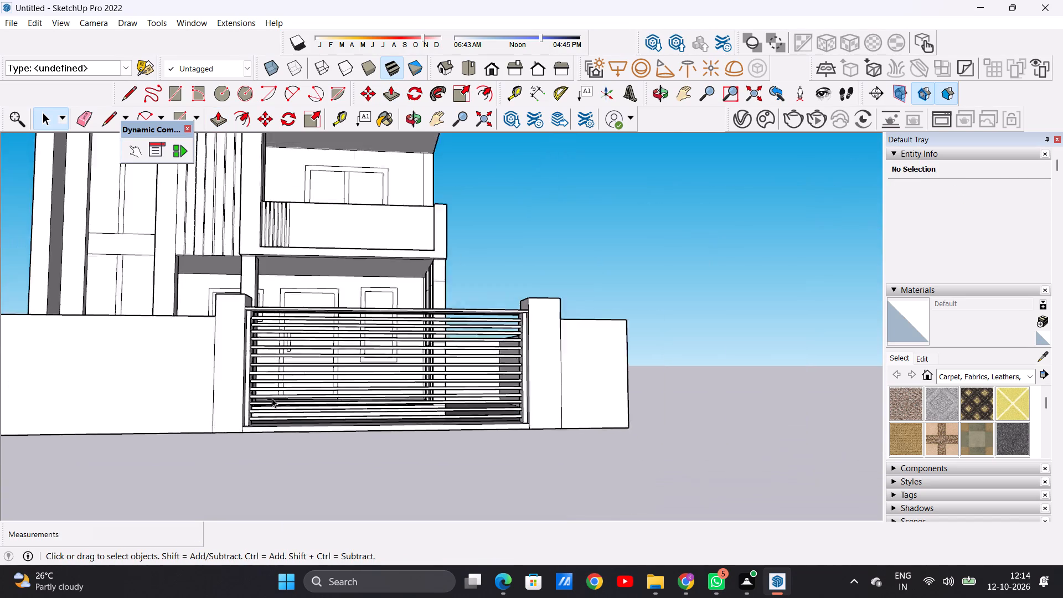
scroll(272, 398, "down", 10)
middle_click_drag(374, 401, 334, 502)
scroll(307, 388, "up", 8)
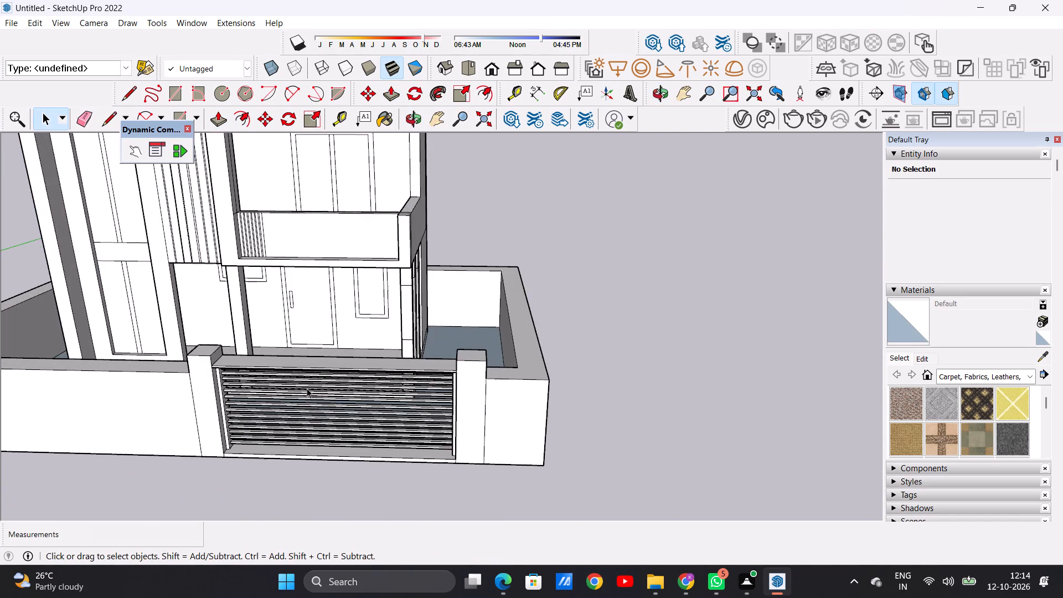
middle_click_drag(333, 431, 353, 389)
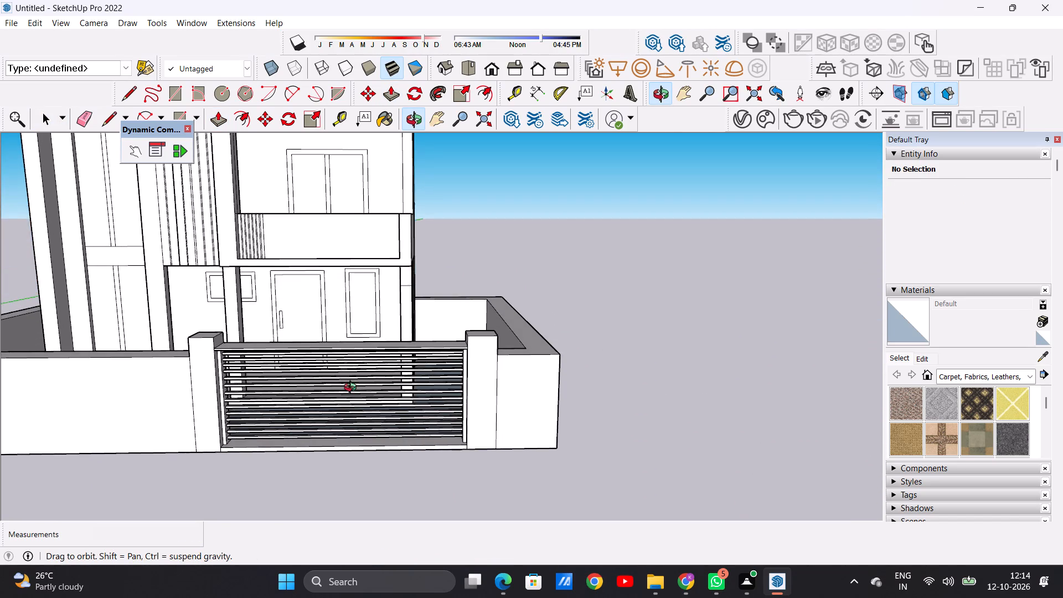
middle_click_drag(353, 389, 355, 389)
scroll(375, 419, "down", 20)
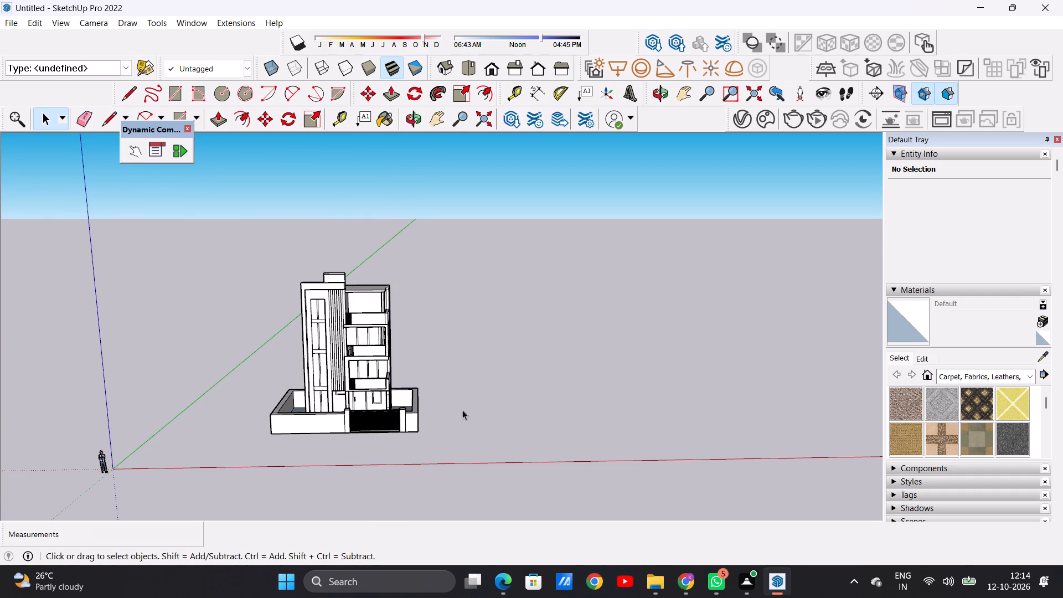
middle_click_drag(417, 422, 392, 416)
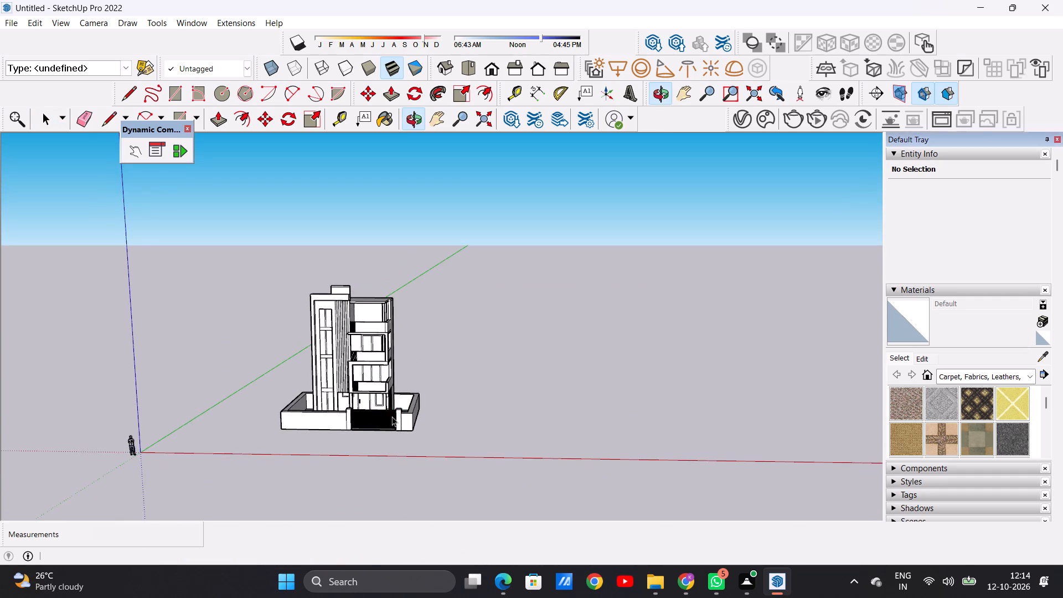
scroll(380, 414, "up", 7)
middle_click_drag(360, 359, 369, 457)
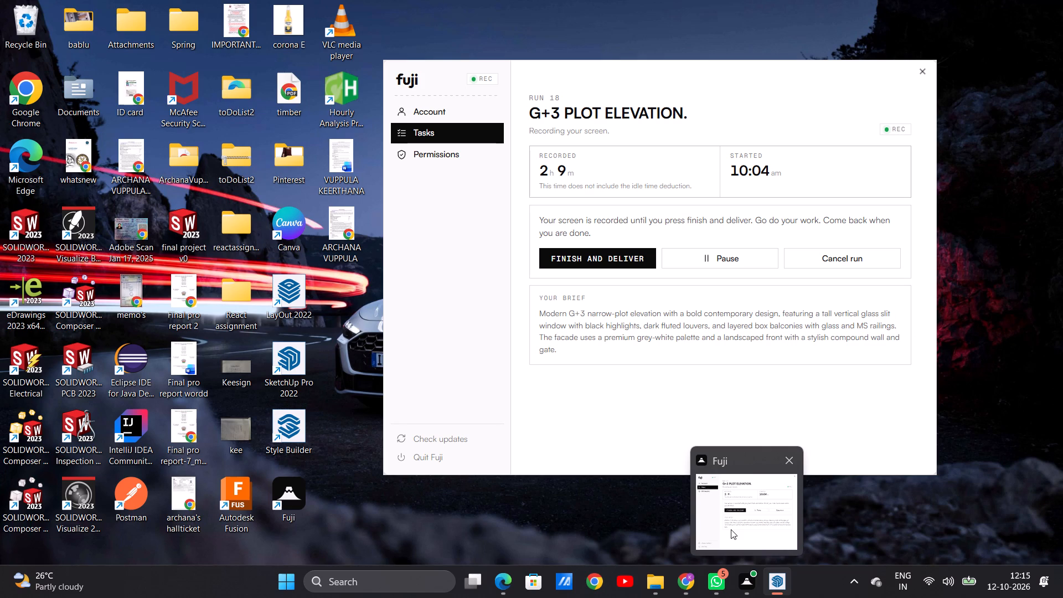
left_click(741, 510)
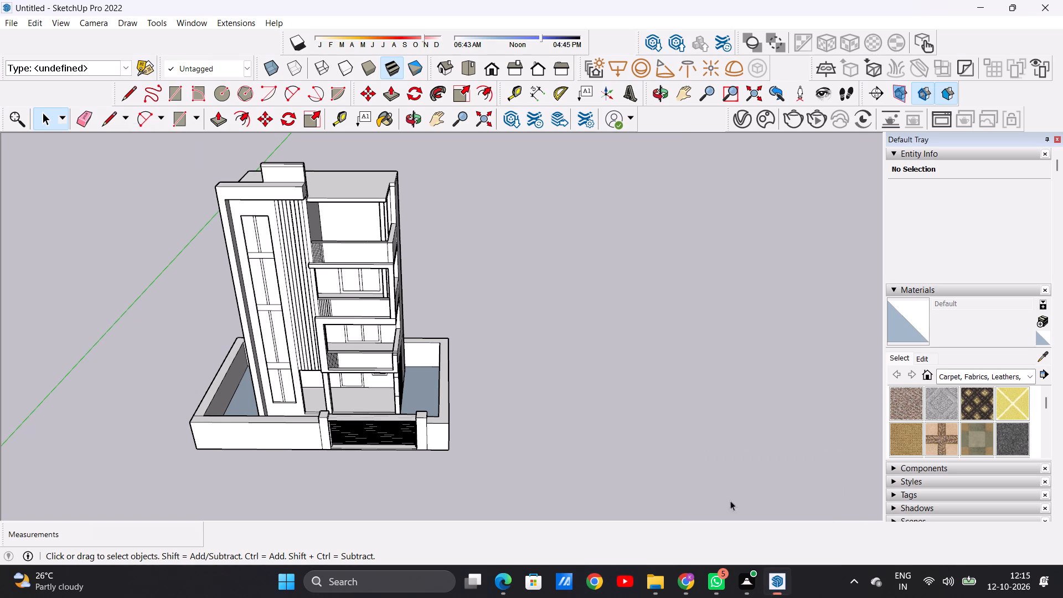
Examine the building elevation, compound wall and barred gate from several angles and distances.
scroll(376, 391, "up", 8)
middle_click_drag(388, 399, 387, 448)
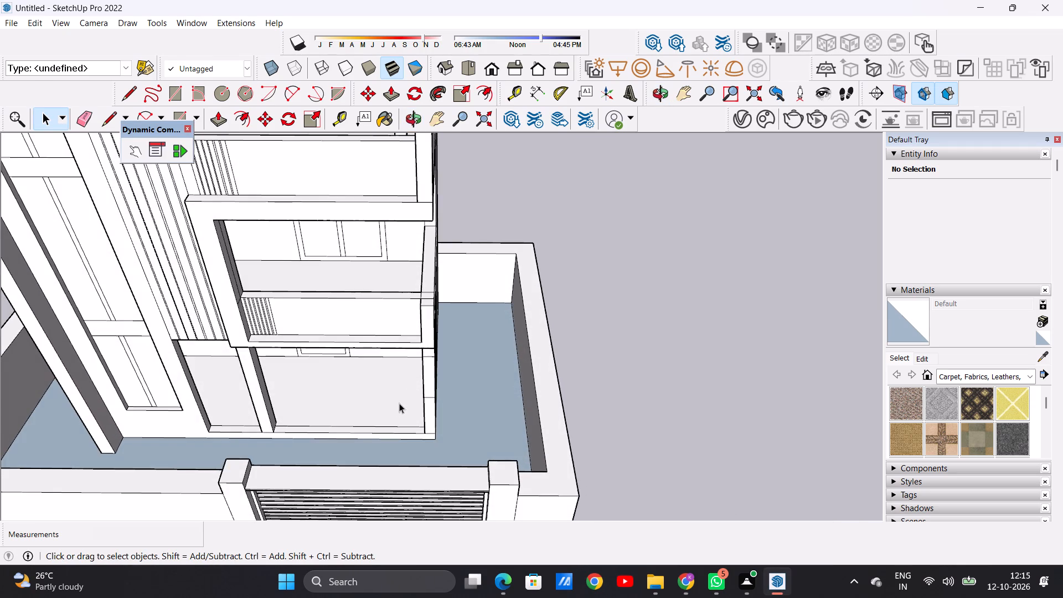
scroll(430, 385, "down", 7)
middle_click_drag(420, 406, 556, 304)
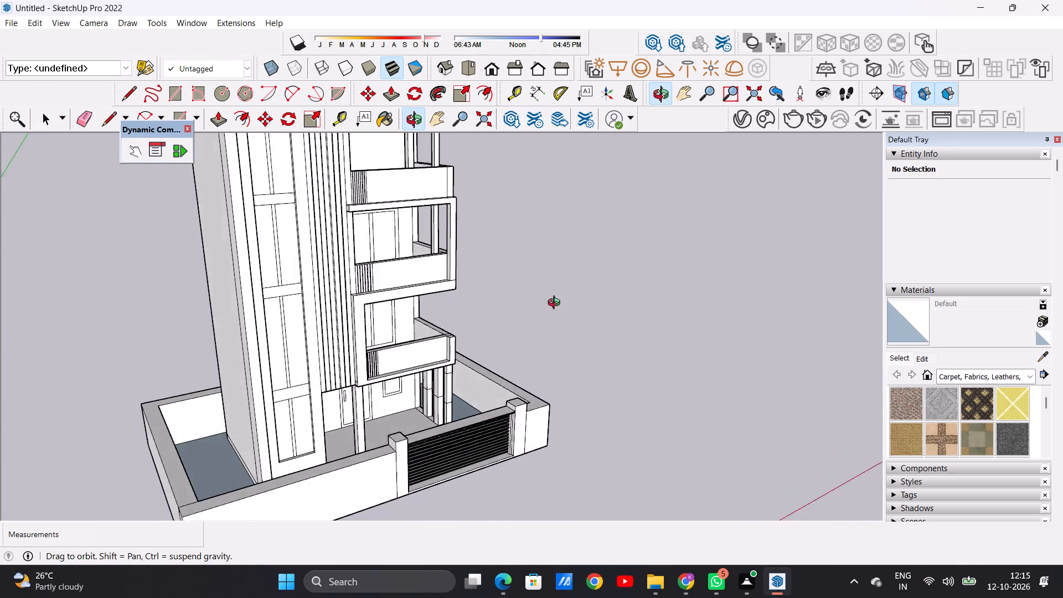
middle_click_drag(556, 304, 425, 354)
scroll(541, 369, "down", 6)
middle_click_drag(536, 415, 340, 351)
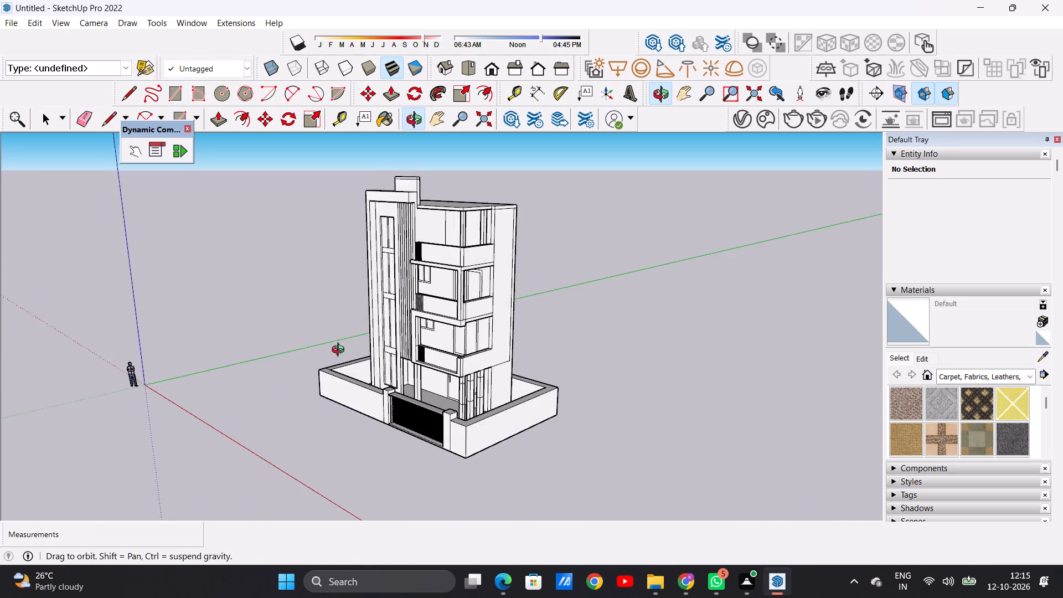
middle_click_drag(340, 351, 504, 350)
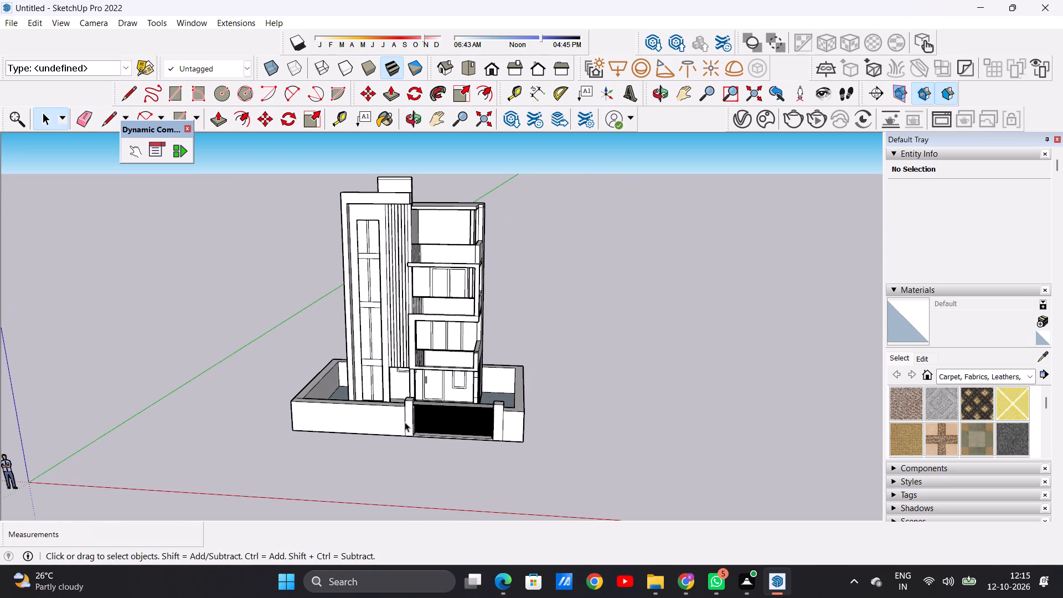
scroll(407, 394, "up", 6)
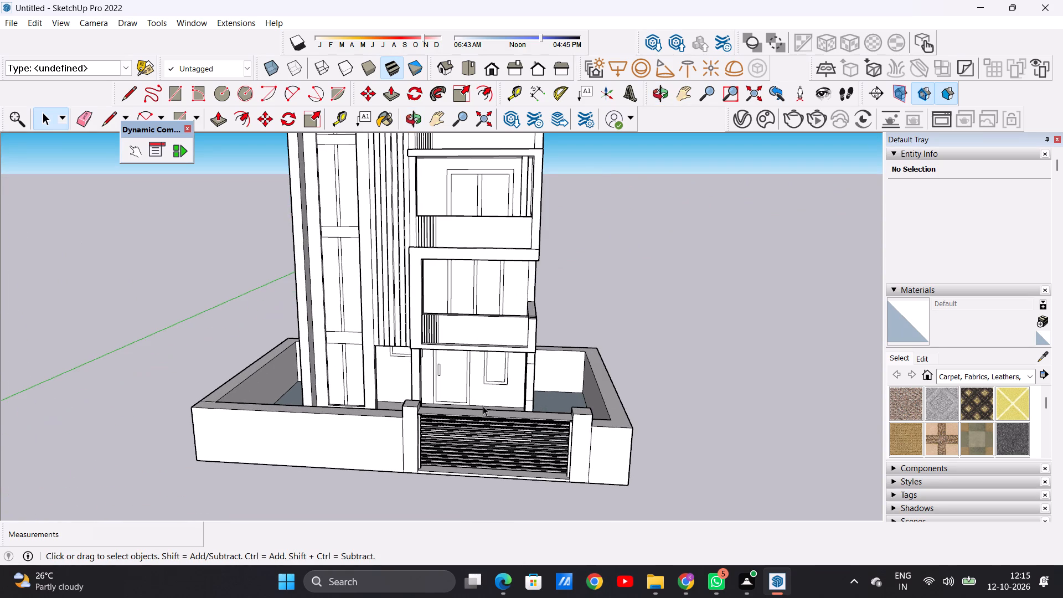
scroll(404, 299, "down", 12)
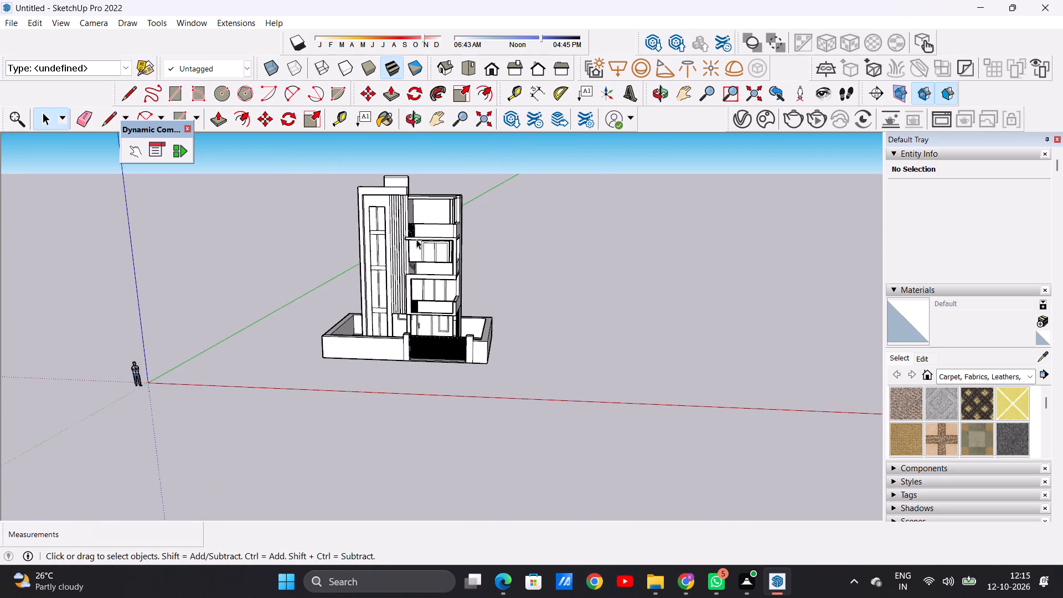
scroll(419, 216, "up", 7)
middle_click_drag(489, 267, 501, 157)
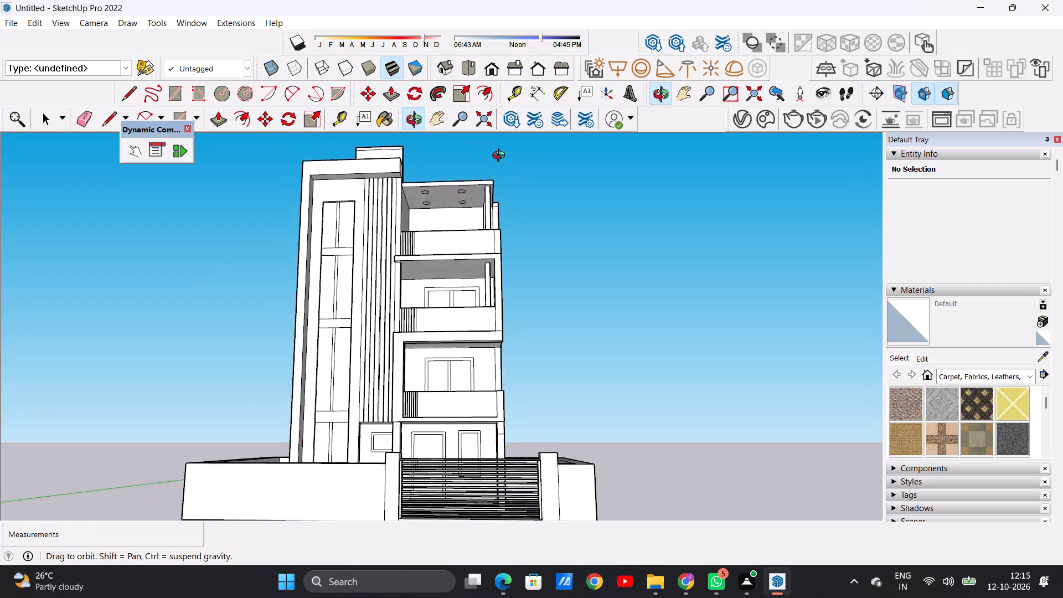
middle_click_drag(501, 157, 519, 282)
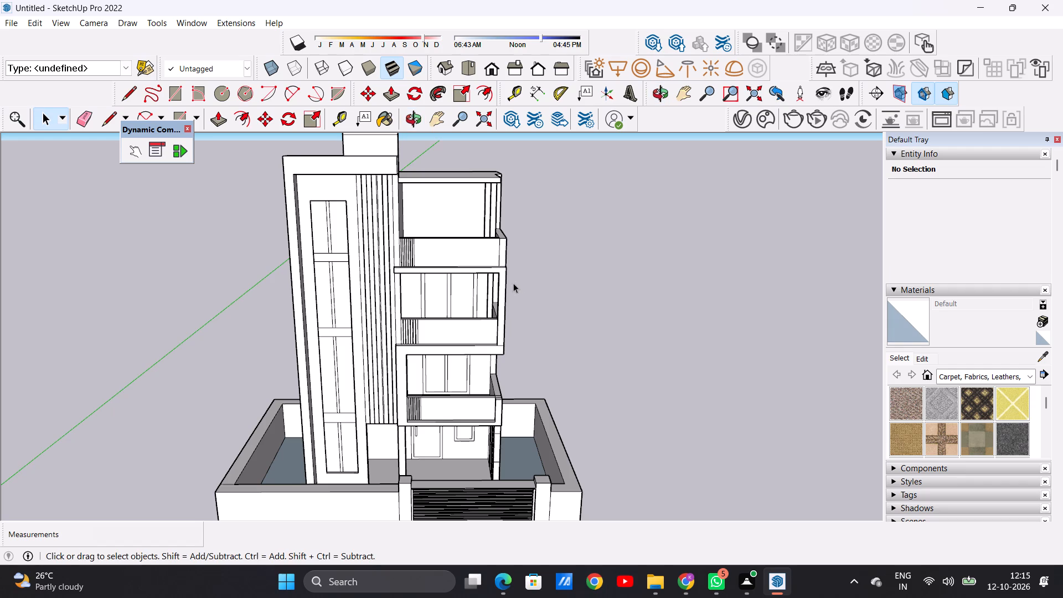
scroll(454, 298, "down", 6)
scroll(441, 395, "up", 5)
middle_click_drag(496, 419, 399, 375)
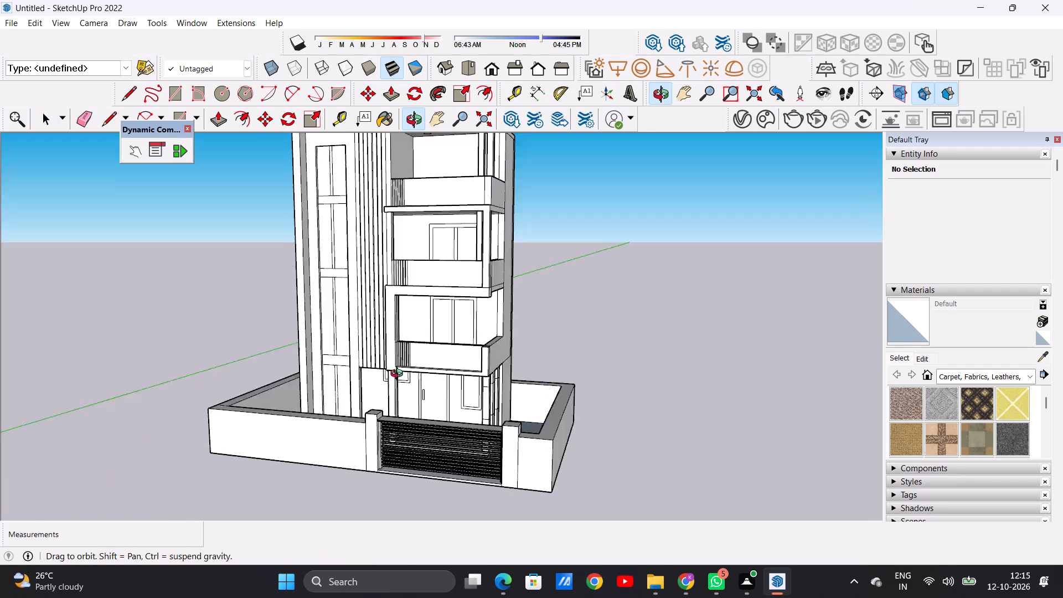
middle_click_drag(399, 375, 546, 344)
scroll(269, 431, "down", 5)
scroll(252, 456, "up", 2)
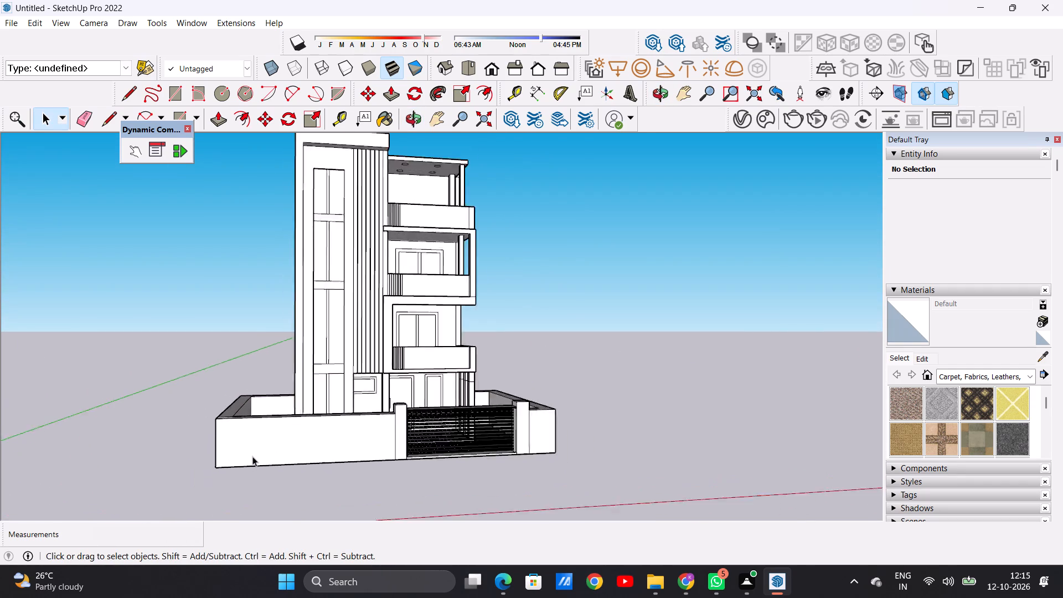
scroll(252, 456, "up", 6)
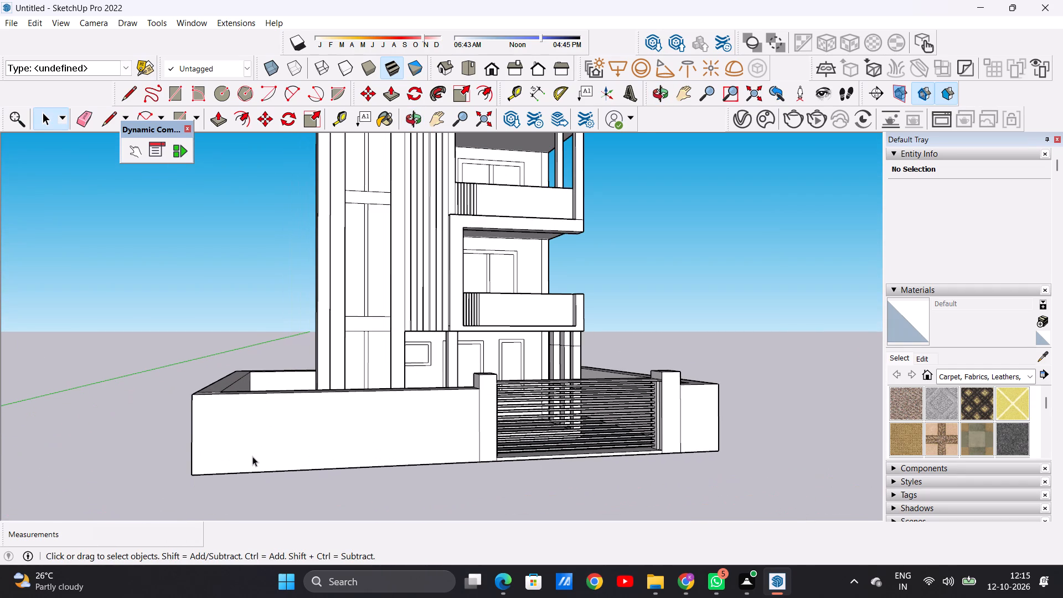
scroll(280, 434, "down", 1)
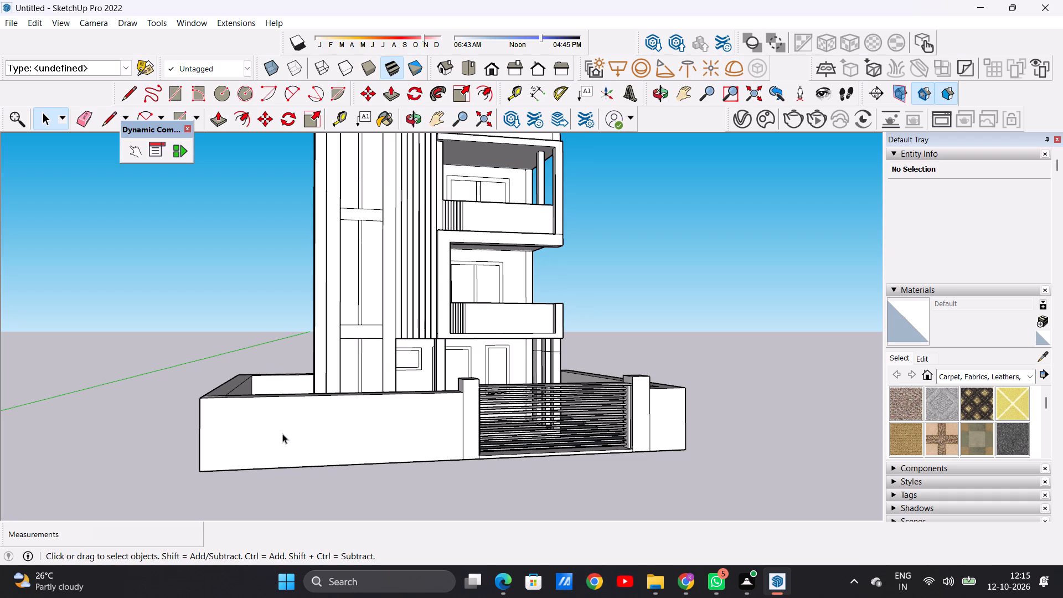
scroll(292, 390, "down", 6)
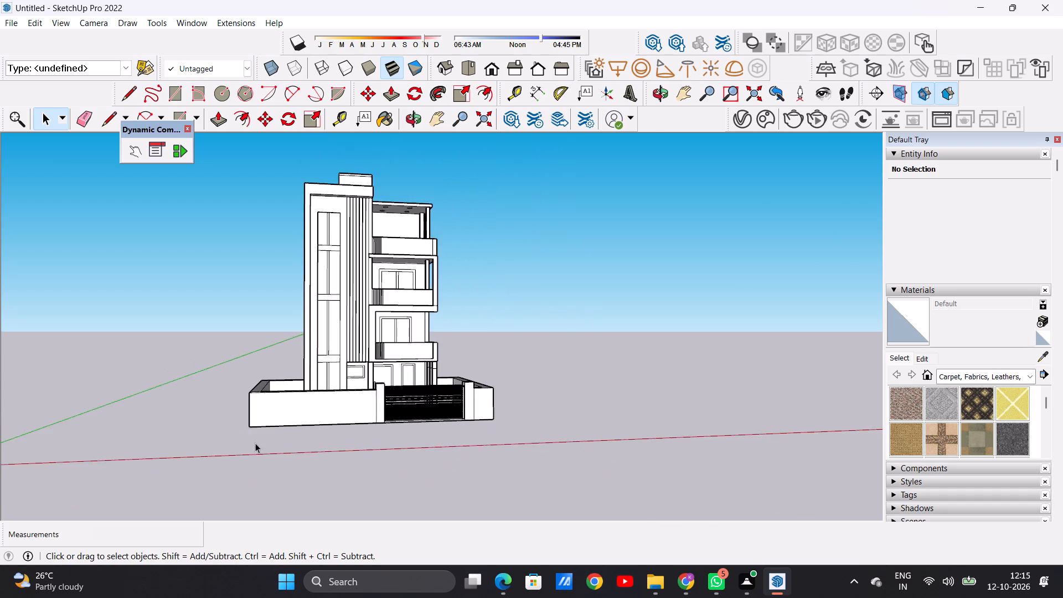
scroll(258, 434, "up", 9)
scroll(264, 365, "up", 2)
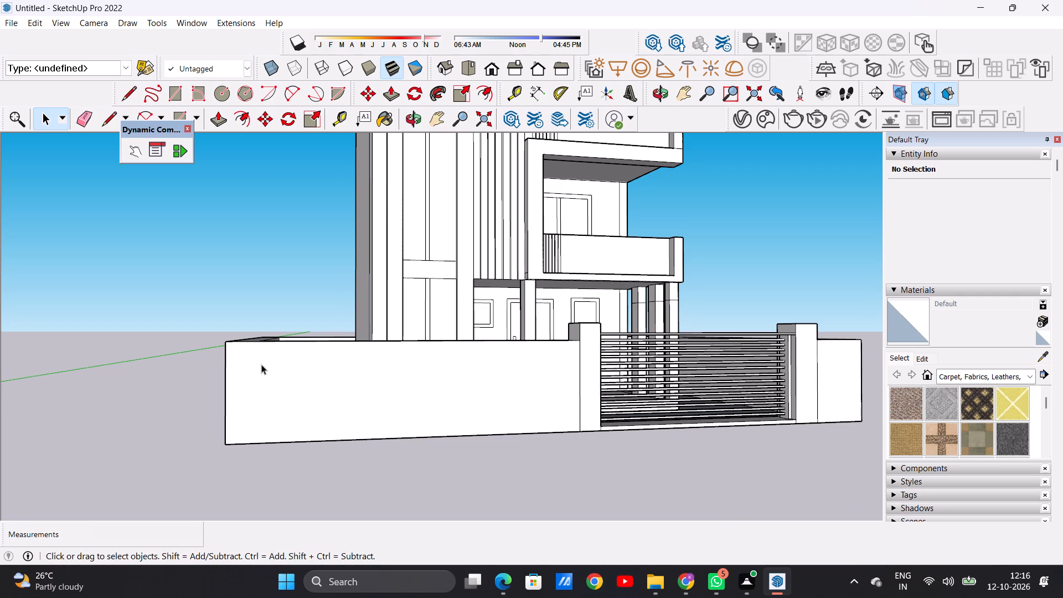
Draw a horizontal line about 22' 3" long across the lower front compound wall, from its outer corner to the gate pillar.
scroll(199, 358, "down", 5)
middle_click_drag(272, 370, 272, 378)
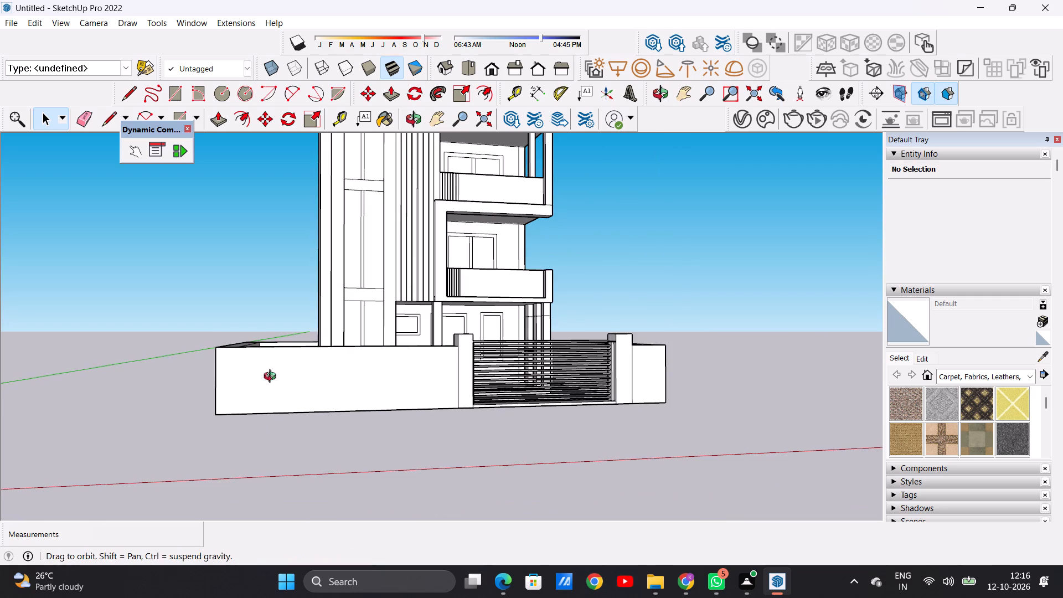
middle_click_drag(272, 378, 266, 432)
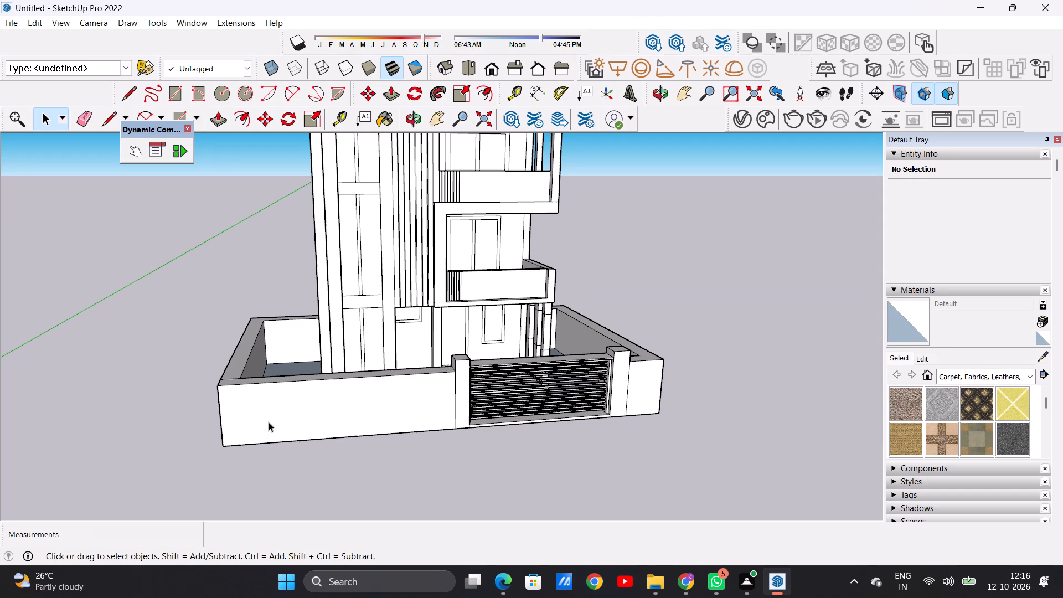
scroll(274, 398, "down", 3)
middle_click_drag(265, 436, 244, 389)
scroll(241, 378, "up", 3)
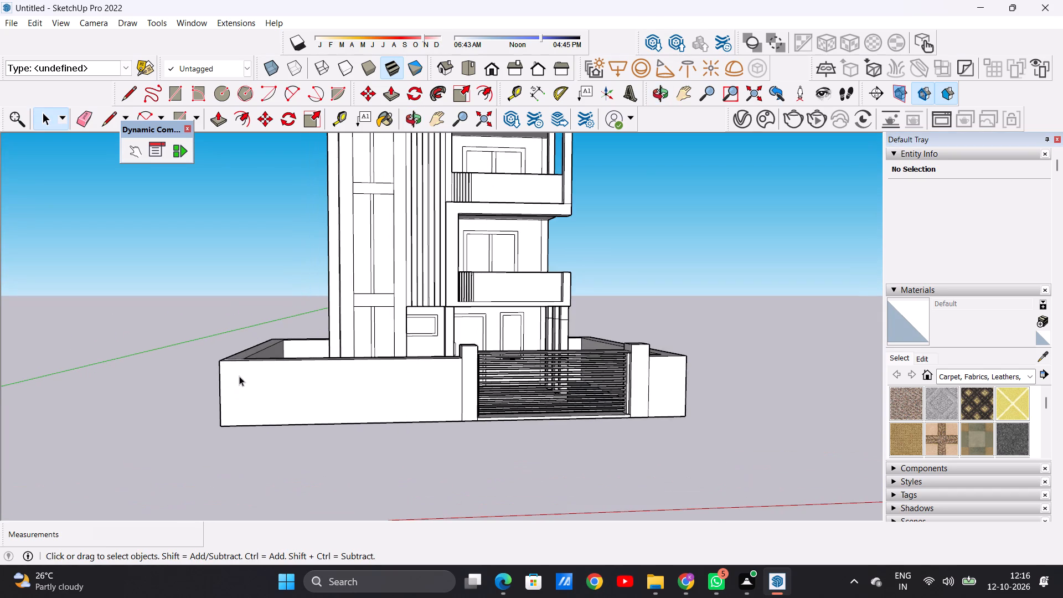
key("l")
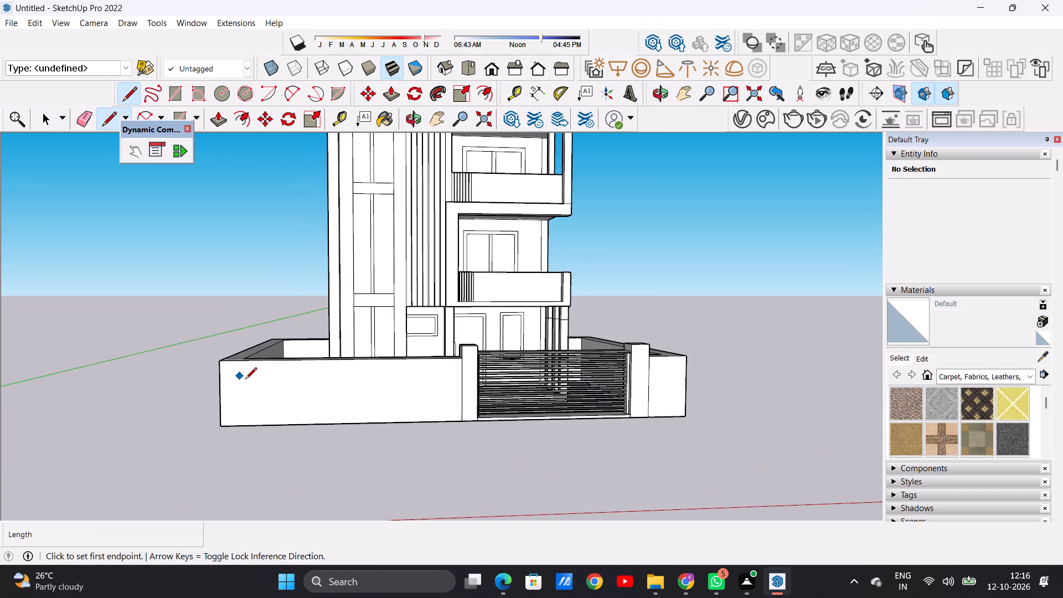
scroll(239, 450, "up", 5)
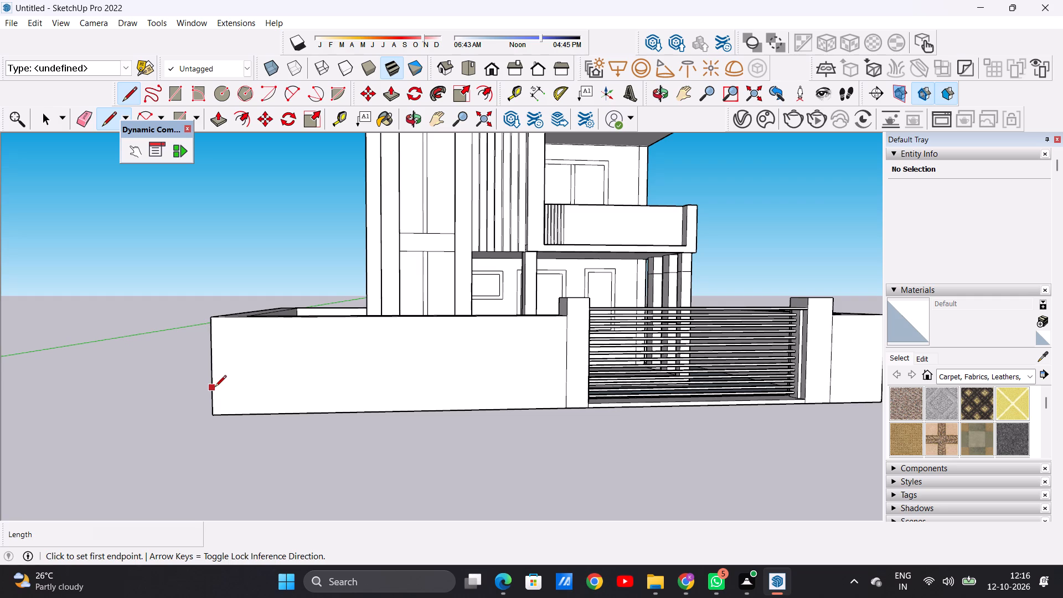
left_click(215, 388)
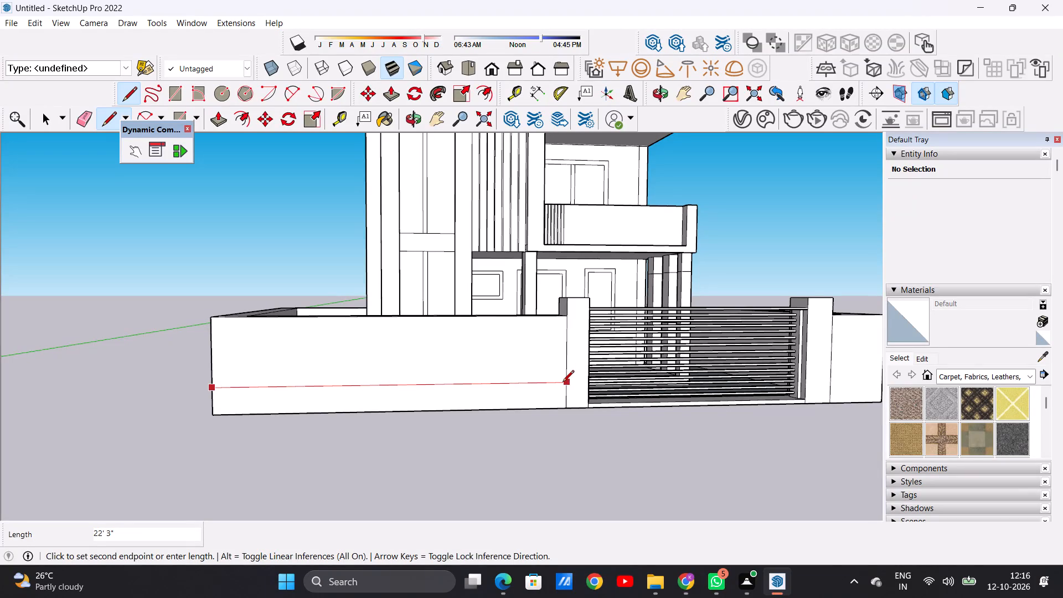
left_click(563, 383)
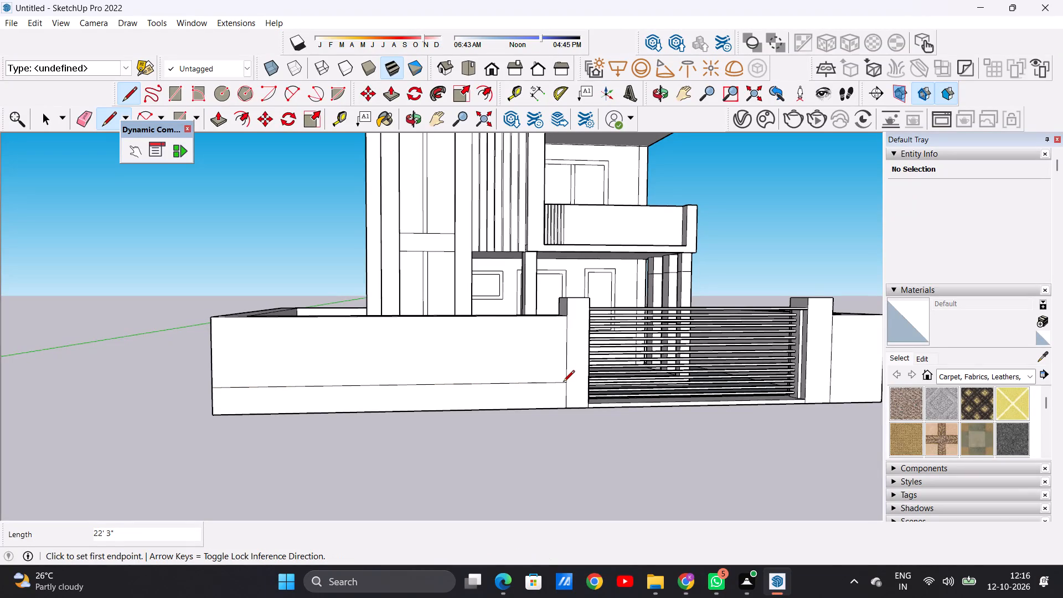
key("space")
Push/Pull the strip below the new line outward about 1' 2 1/2" to form a projecting ledge along the front wall.
scroll(244, 423, "down", 7)
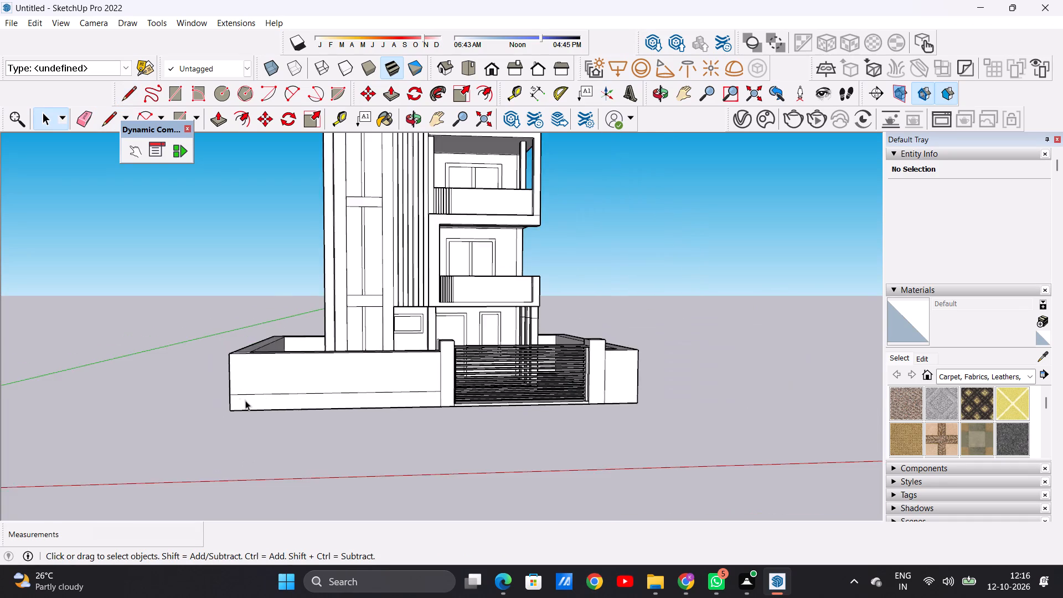
middle_click_drag(246, 409, 426, 443)
scroll(354, 460, "up", 5)
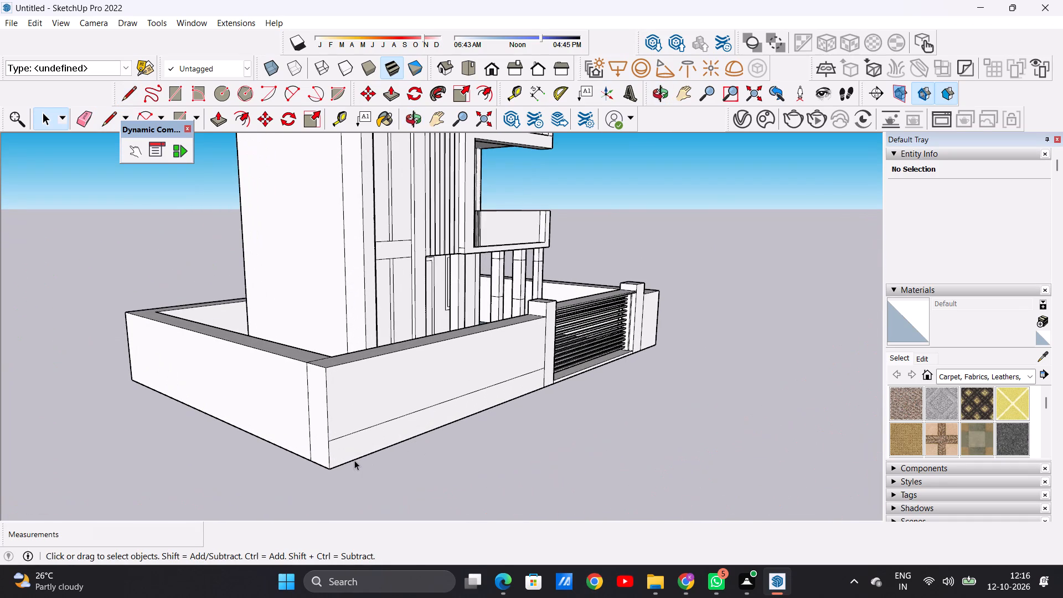
key("p")
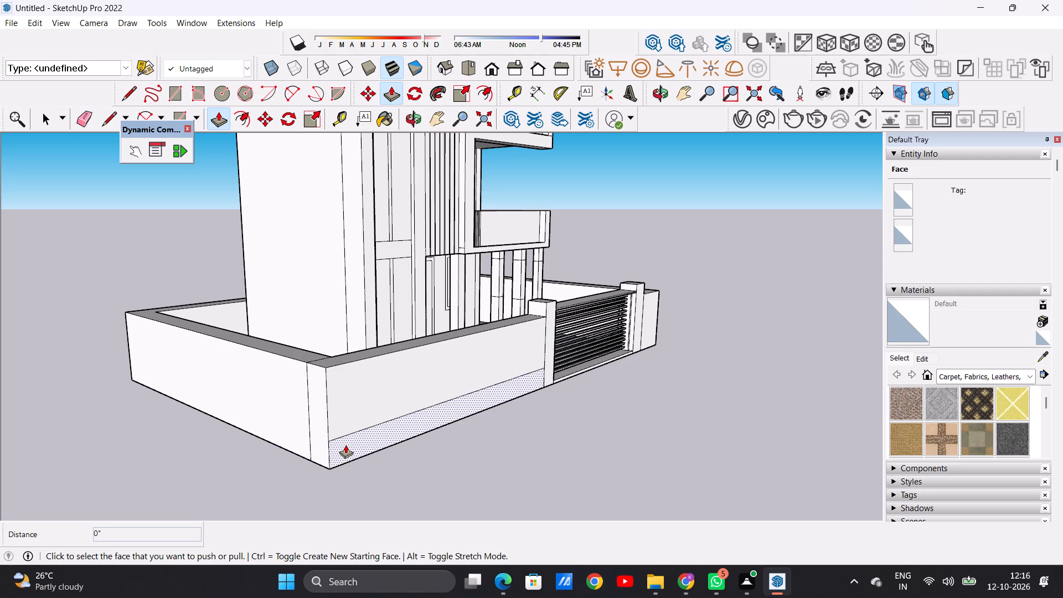
left_click(345, 445)
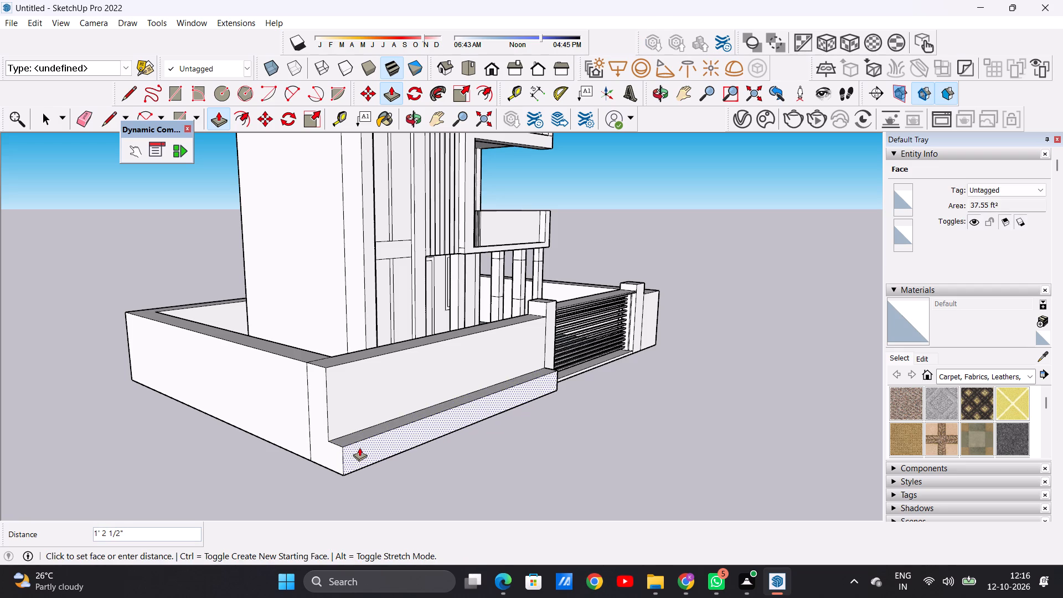
left_click(359, 447)
key("space")
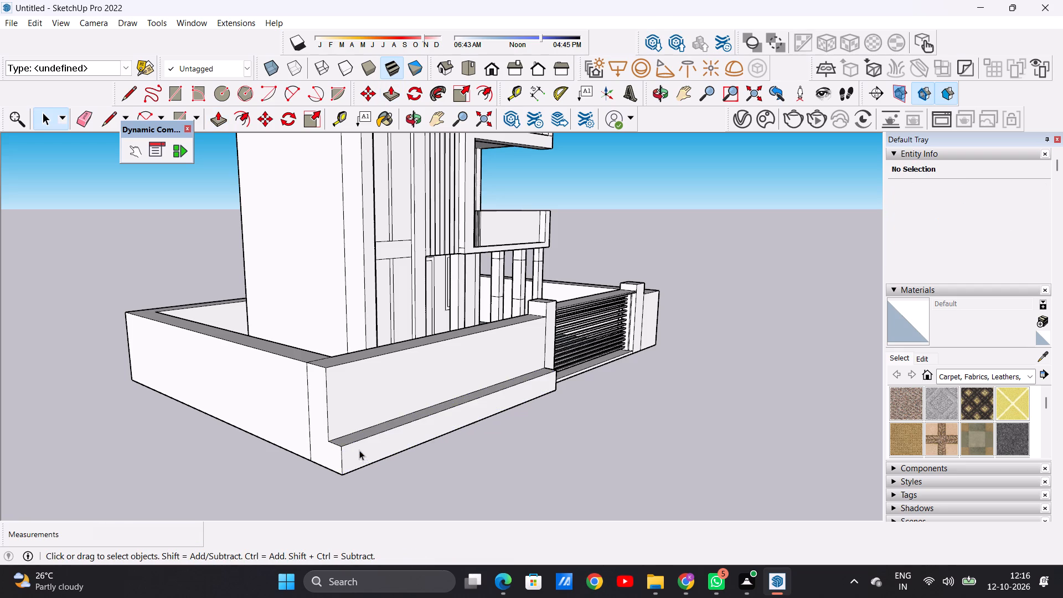
Push/Pull the ledge's end face about 1' 5 3/4" across the front of the adjacent pillar to its gate-side edge.
scroll(331, 417, "down", 7)
middle_click_drag(447, 442, 142, 467)
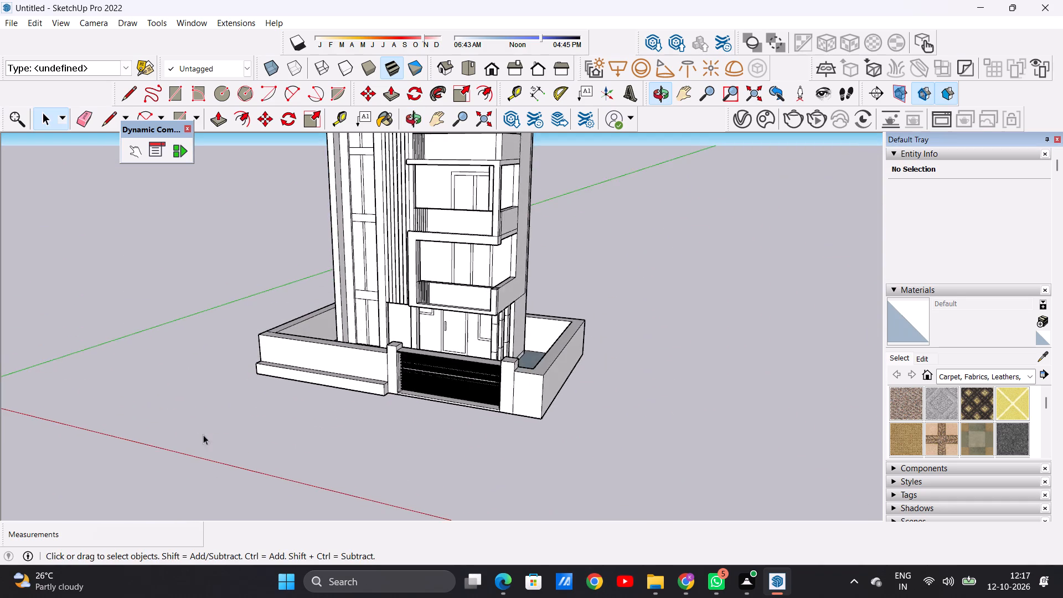
scroll(281, 409, "up", 6)
middle_click_drag(287, 411, 348, 438)
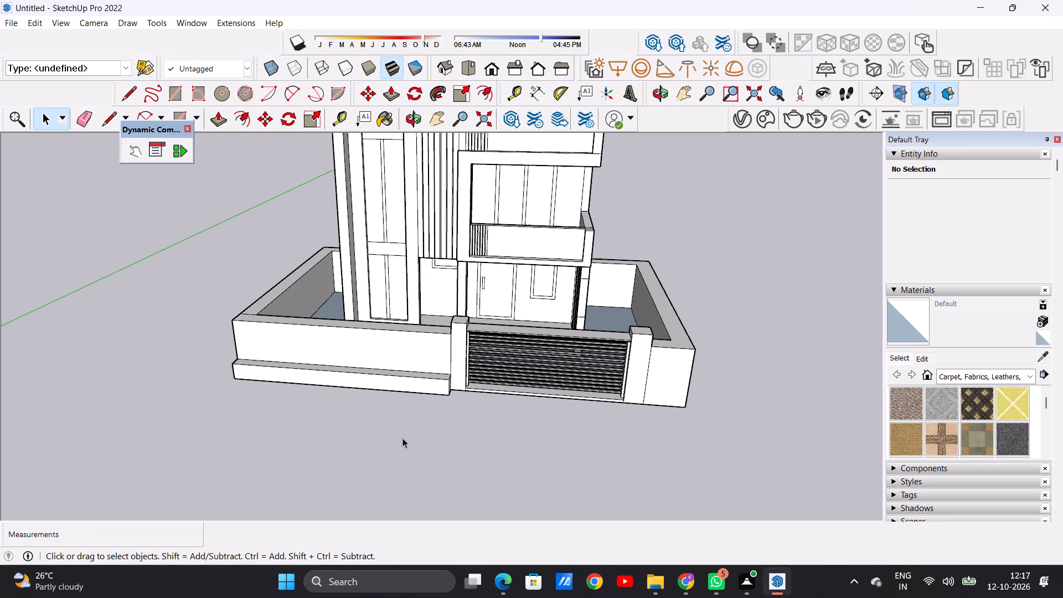
scroll(445, 379, "up", 6)
middle_click_drag(481, 394, 451, 378)
scroll(481, 394, "up", 1)
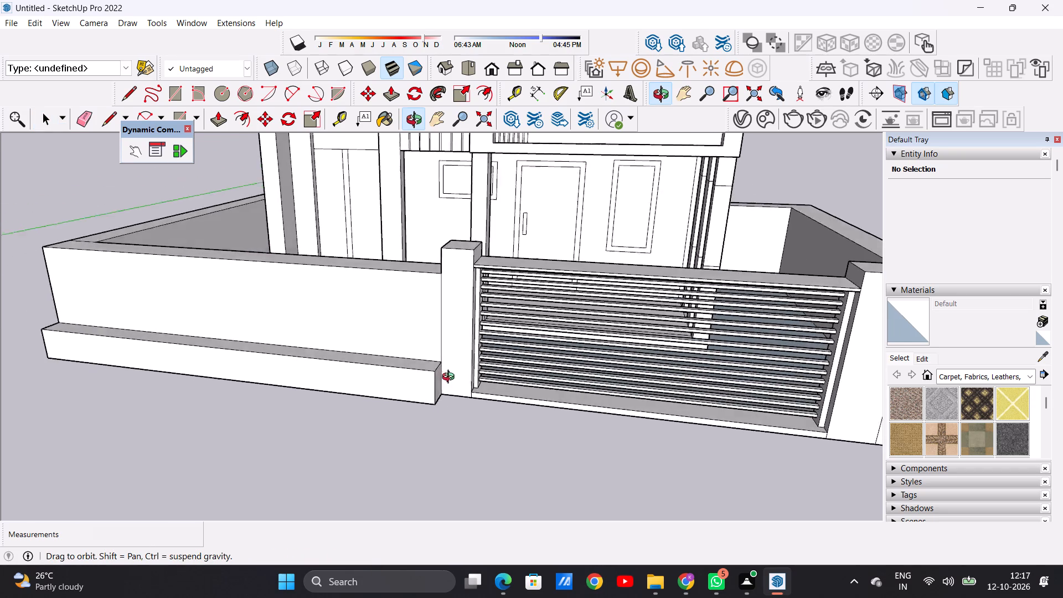
middle_click_drag(451, 378, 385, 368)
scroll(435, 363, "down", 4)
scroll(422, 371, "up", 4)
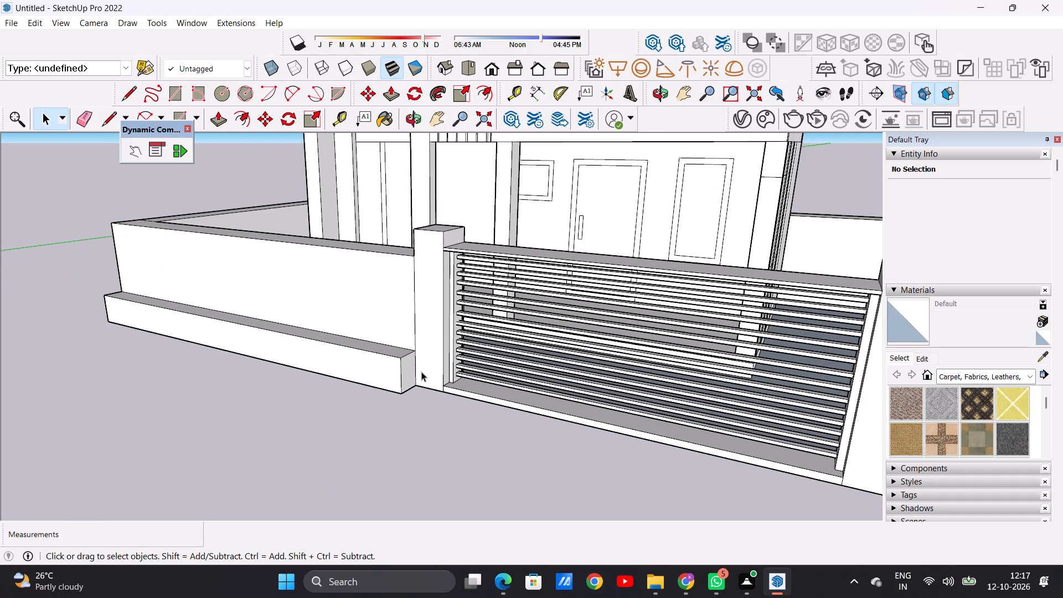
scroll(421, 372, "down", 4)
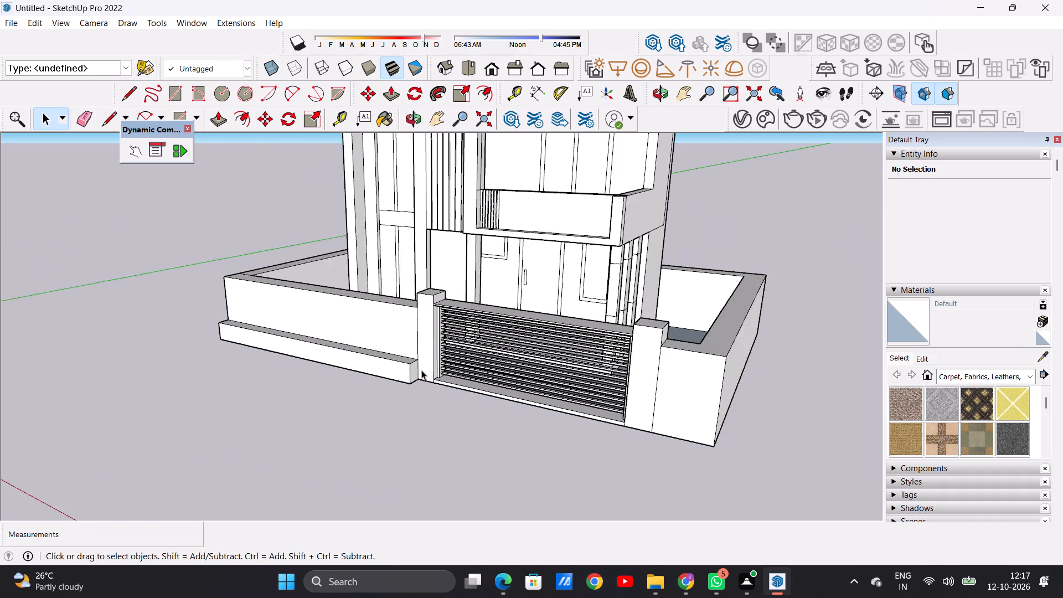
scroll(421, 370, "down", 6)
middle_click_drag(510, 409, 445, 398)
scroll(418, 343, "up", 2)
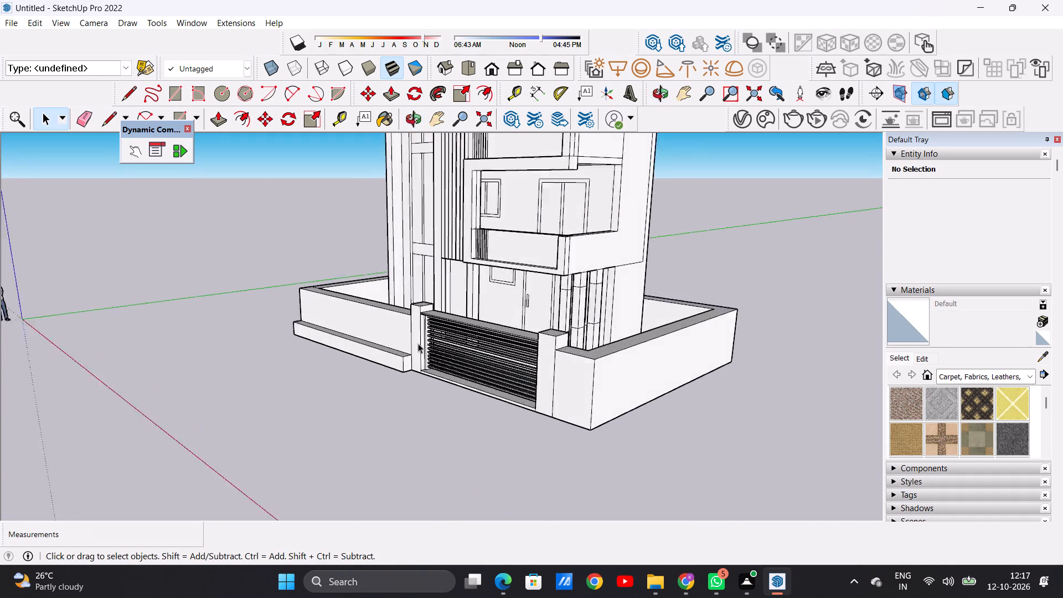
scroll(418, 343, "up", 5)
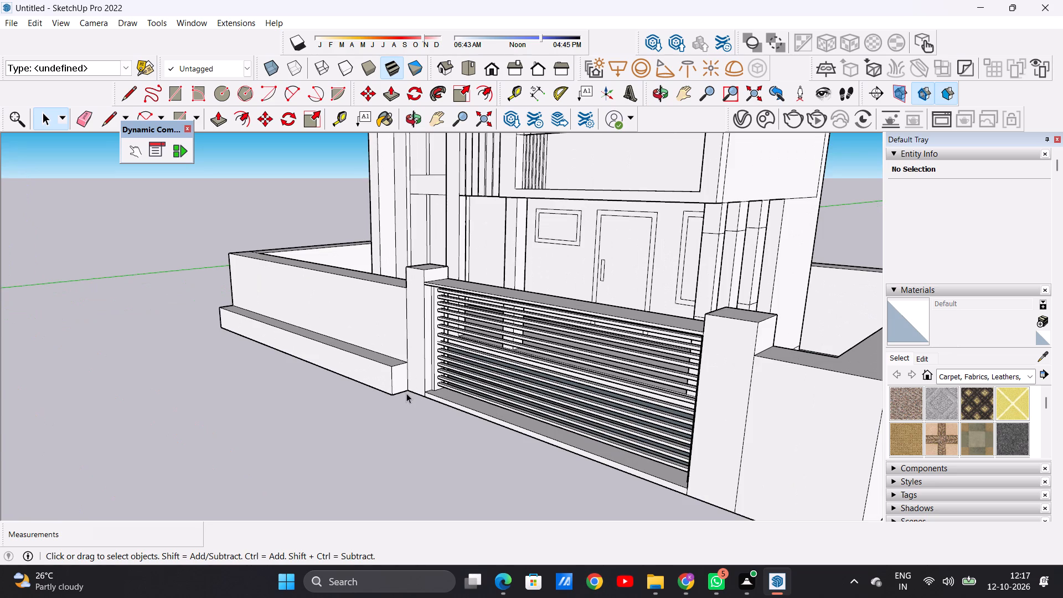
key("p")
scroll(394, 379, "up", 9)
scroll(404, 373, "down", 1)
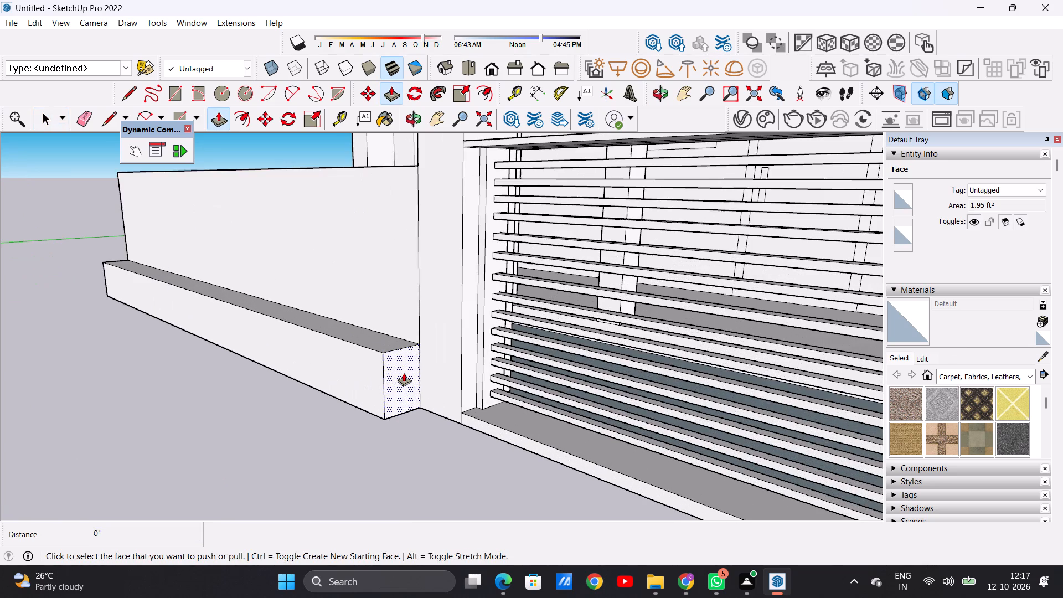
left_click(403, 366)
left_click(456, 353)
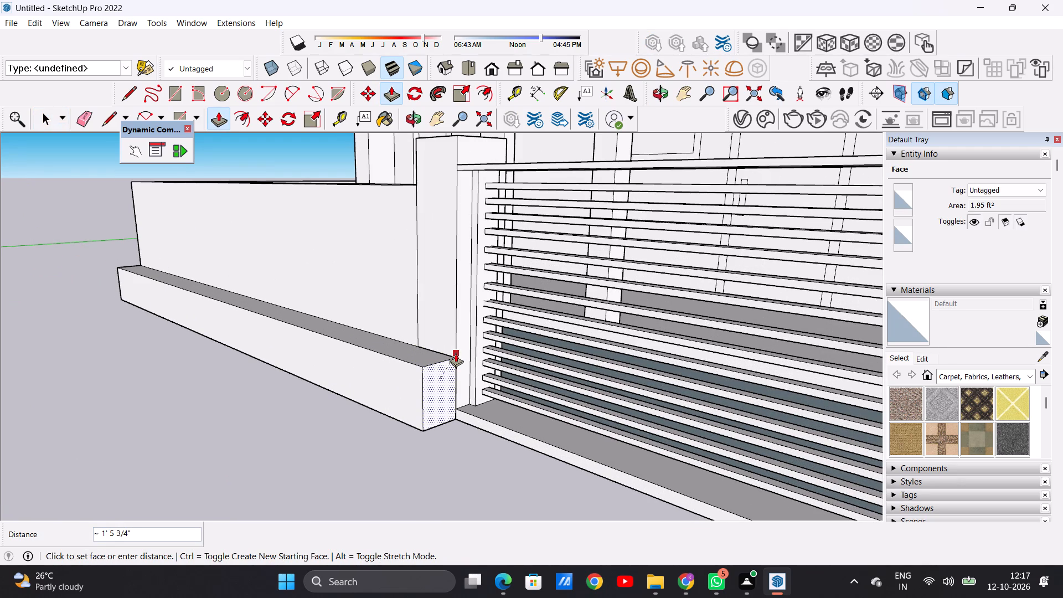
Examine the projecting ledge, front compound wall and gate from the front and the outer corner.
key("space")
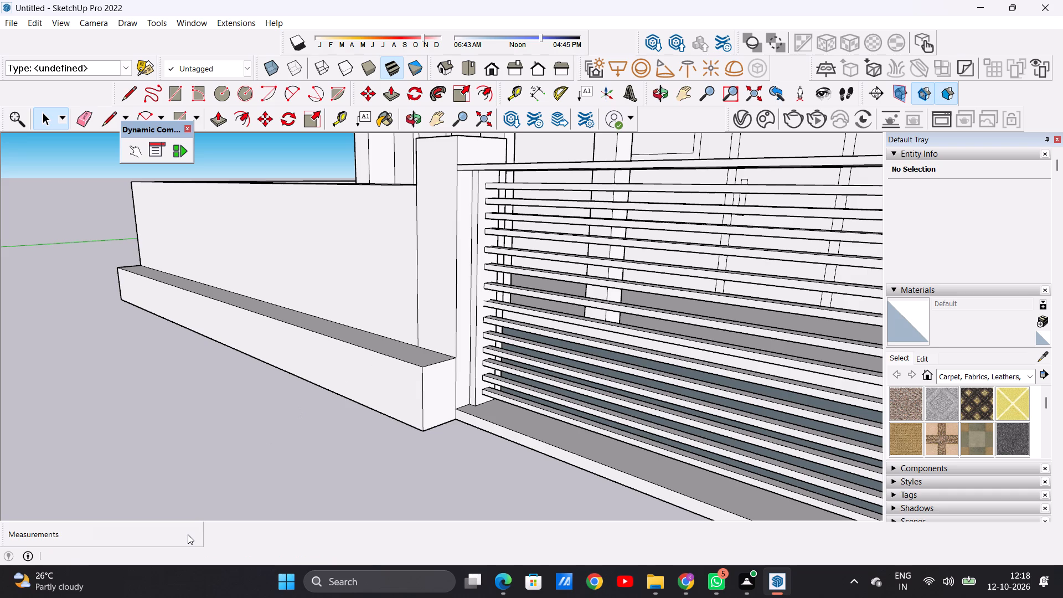
scroll(231, 324, "down", 6)
middle_click_drag(275, 328, 487, 303)
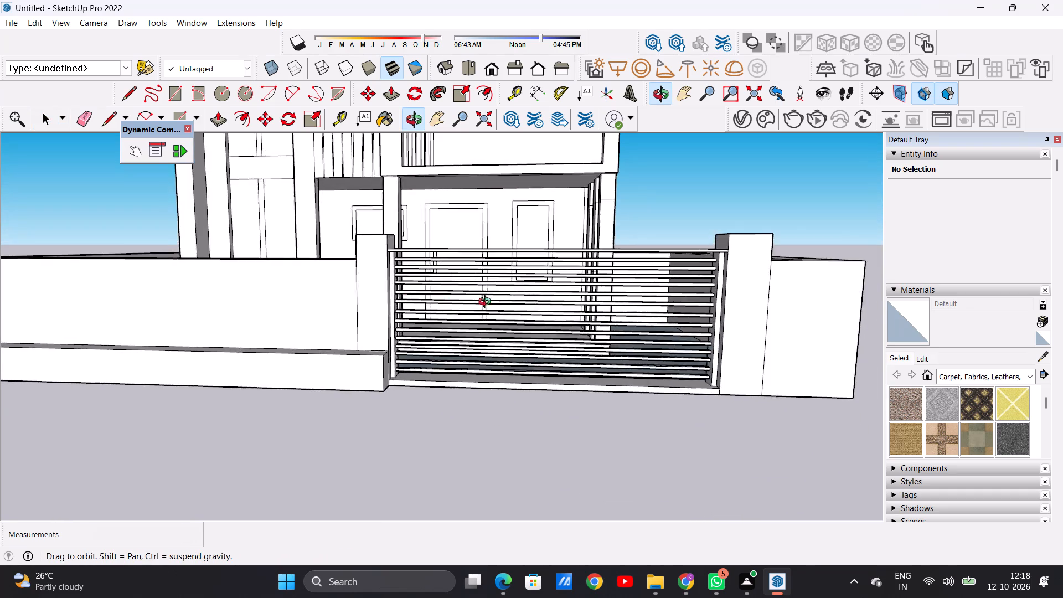
middle_click_drag(487, 303, 519, 310)
scroll(420, 388, "down", 9)
scroll(271, 357, "up", 5)
middle_click_drag(326, 403, 319, 384)
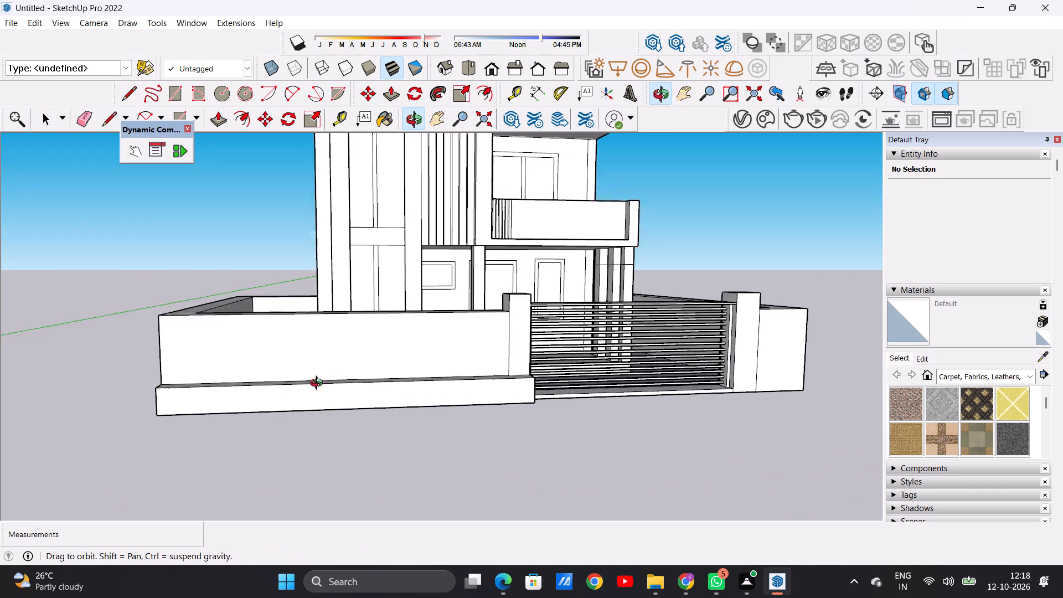
middle_click_drag(319, 384, 308, 405)
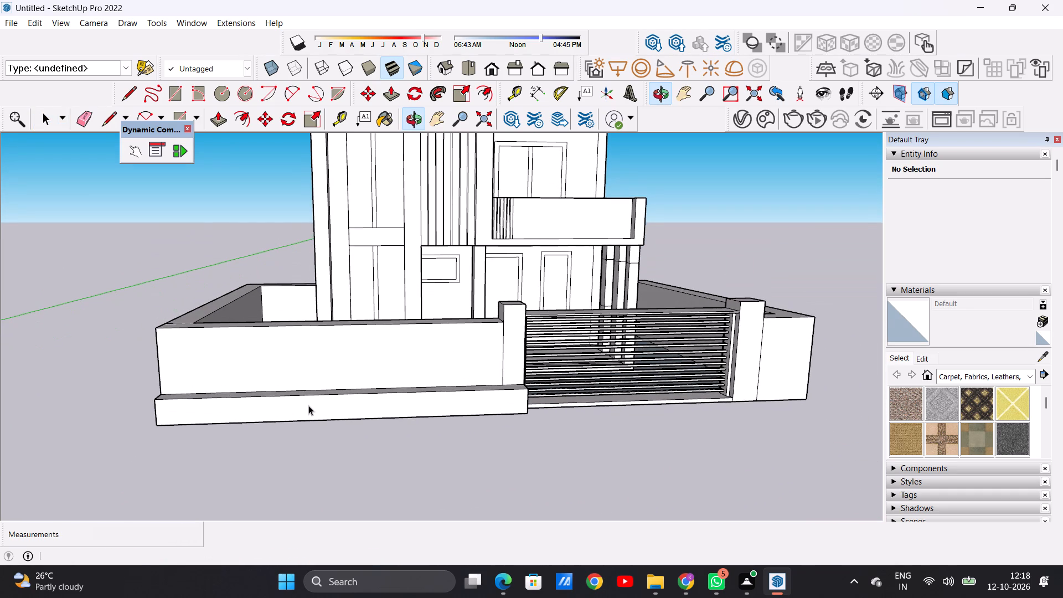
scroll(376, 413, "down", 5)
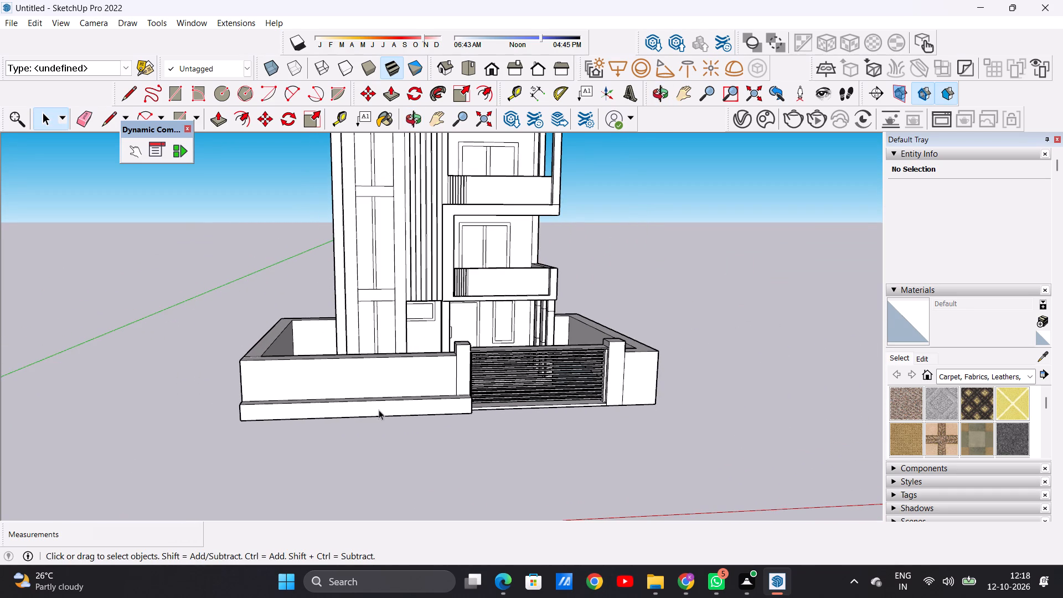
scroll(362, 378, "down", 4)
middle_click_drag(274, 379, 289, 379)
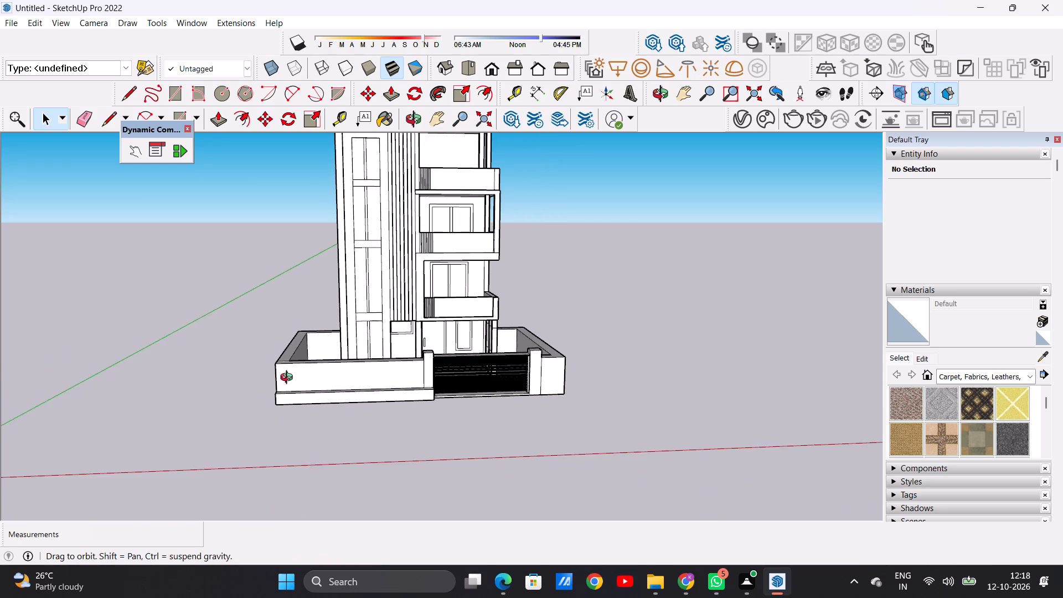
middle_click_drag(289, 379, 406, 367)
scroll(343, 376, "up", 3)
middle_click_drag(326, 395, 326, 417)
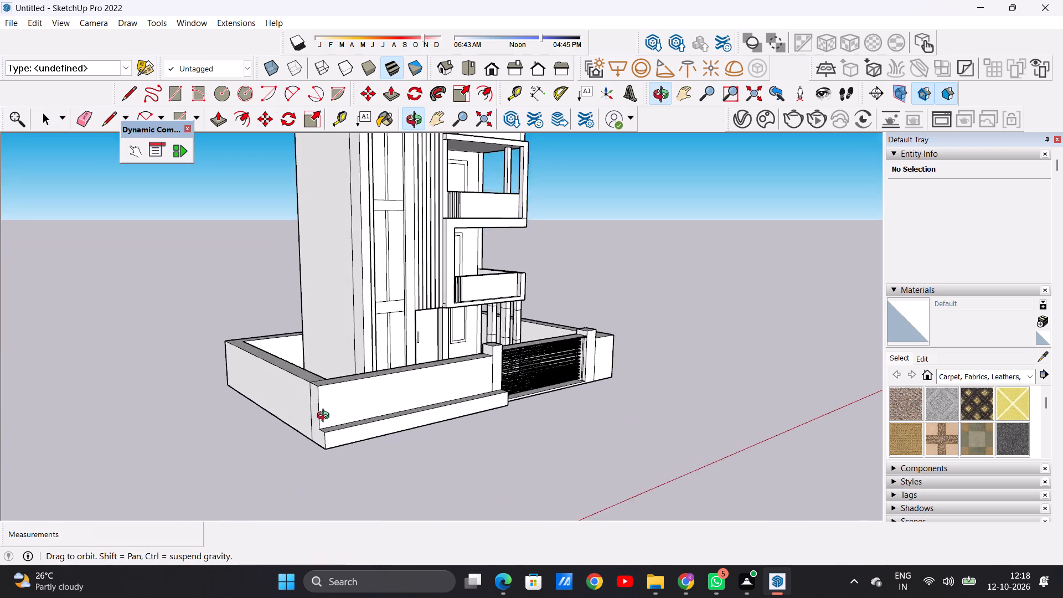
middle_click_drag(326, 417, 327, 441)
middle_click_drag(387, 427, 238, 409)
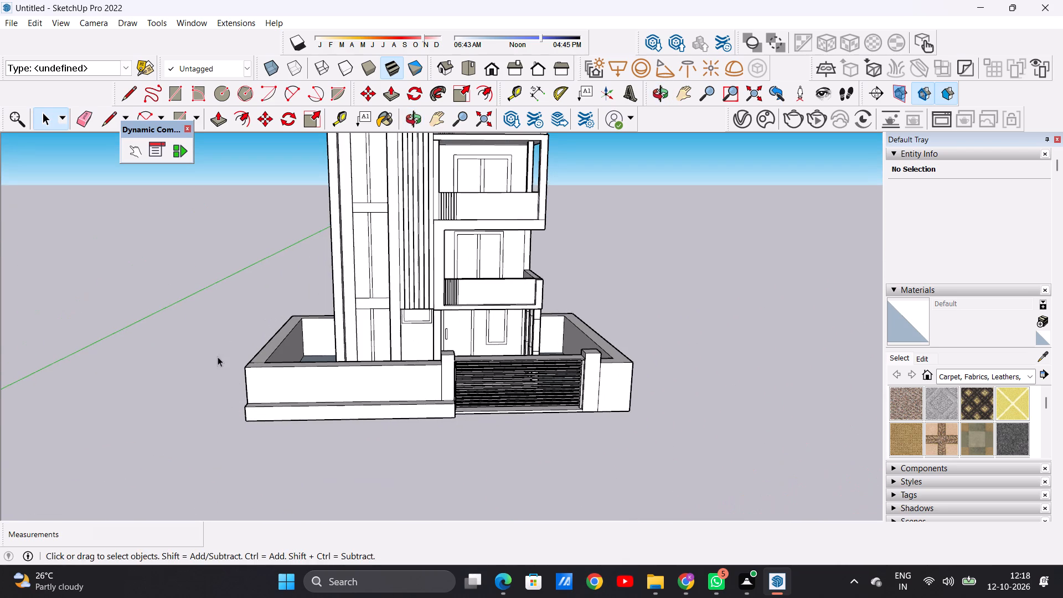
Draw a line about 1' 9 3/8" long across the front wall's outer end face at the ledge's top level.
middle_click_drag(223, 357, 354, 346)
scroll(306, 395, "up", 6)
middle_click_drag(293, 398, 315, 432)
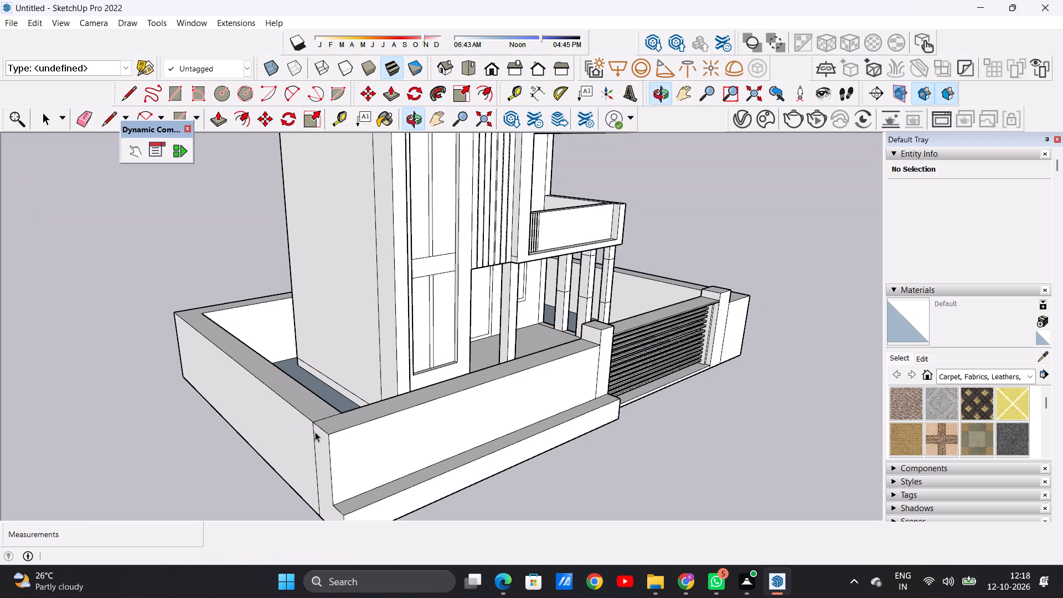
key("l")
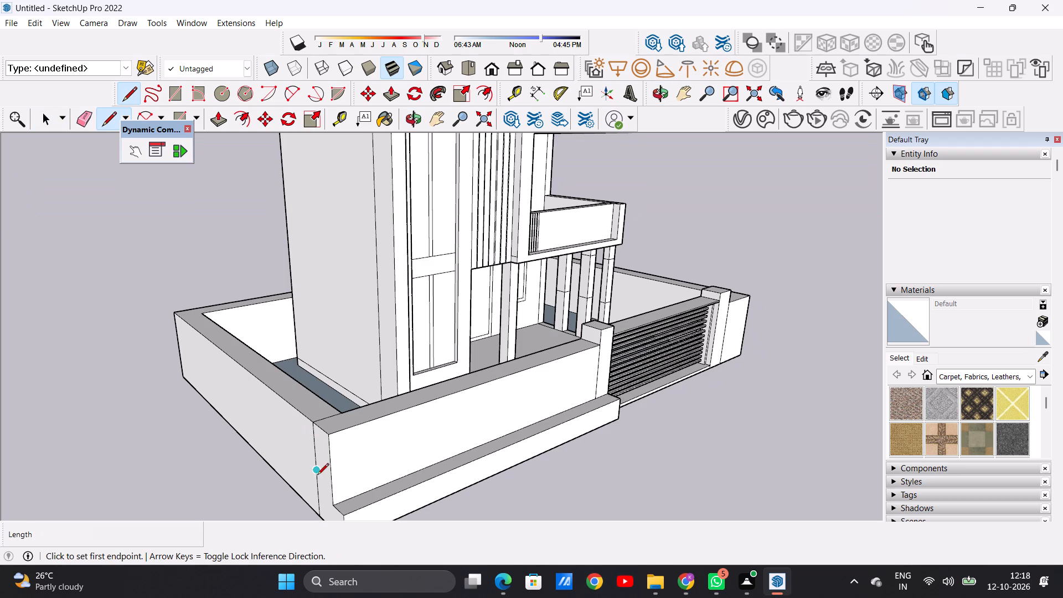
scroll(326, 489, "up", 6)
left_click(340, 512)
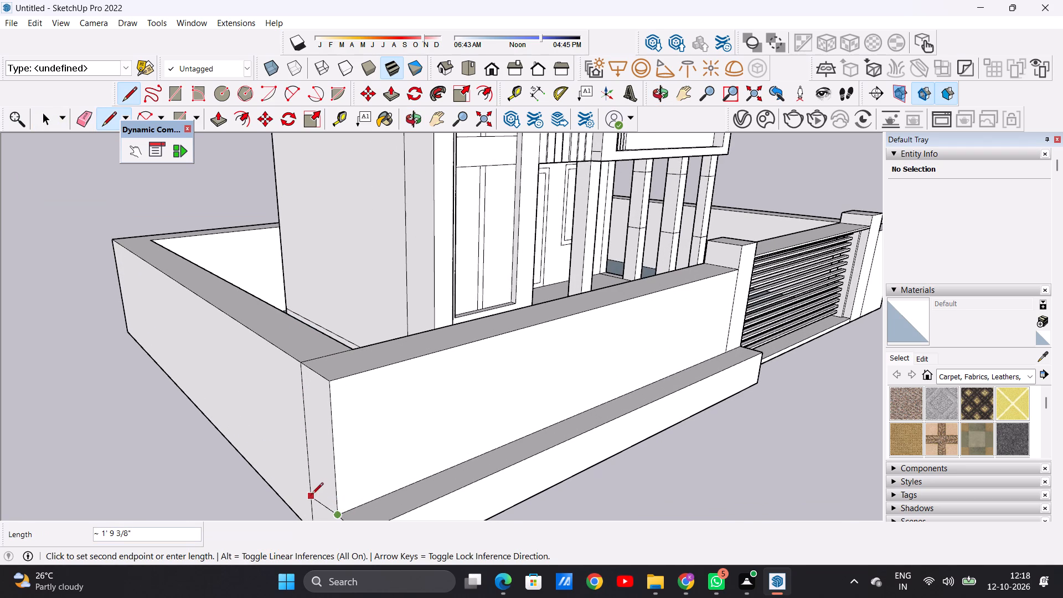
left_click(311, 492)
key("space")
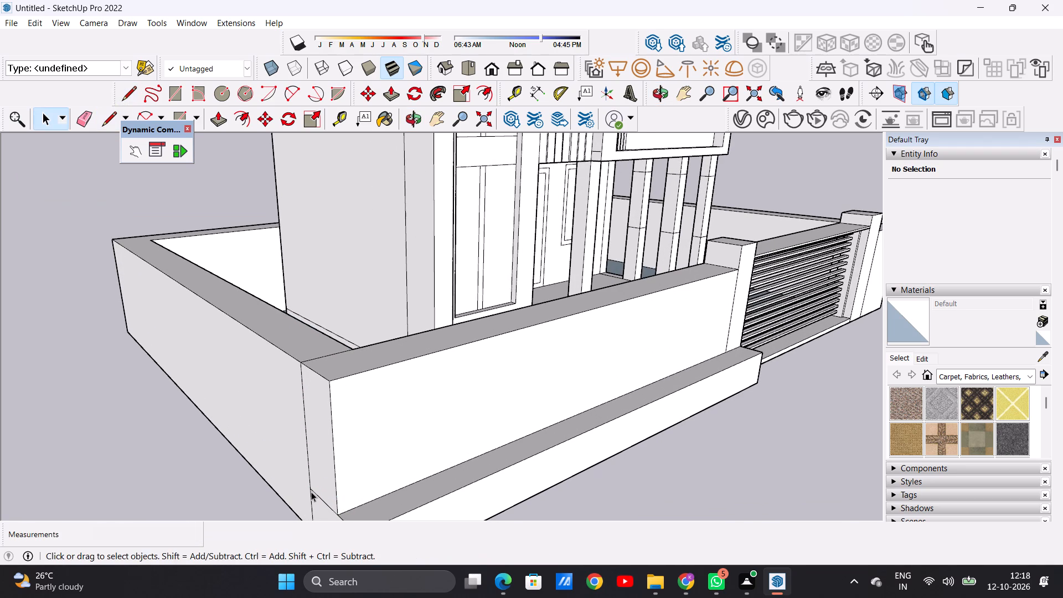
Push/Pull the end face above the new line inward about 1' 9 3/8" to notch the front wall's outer corner.
type("P")
left_click(317, 452)
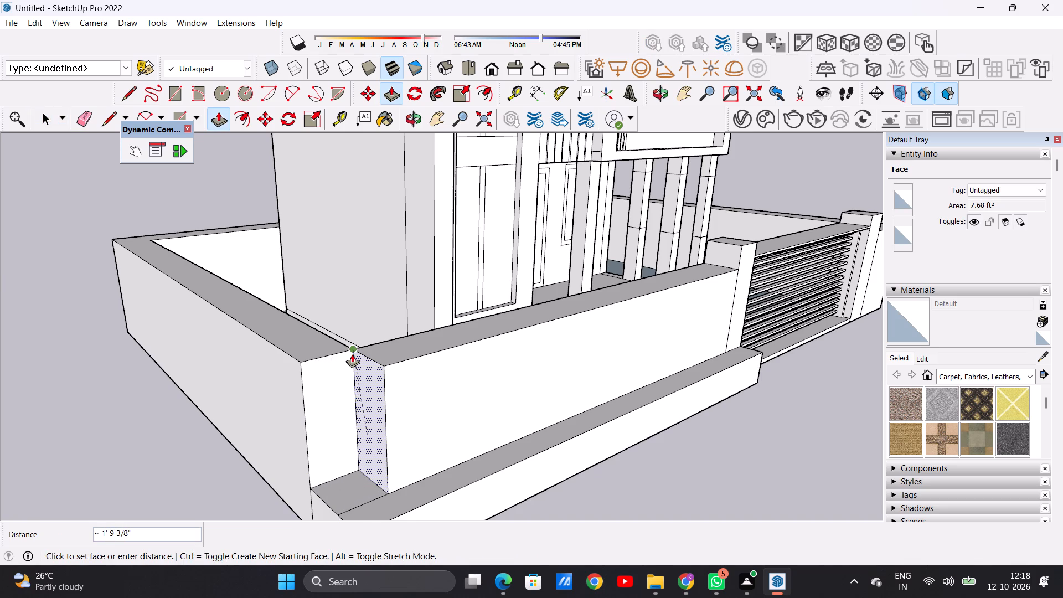
left_click(352, 354)
key("space")
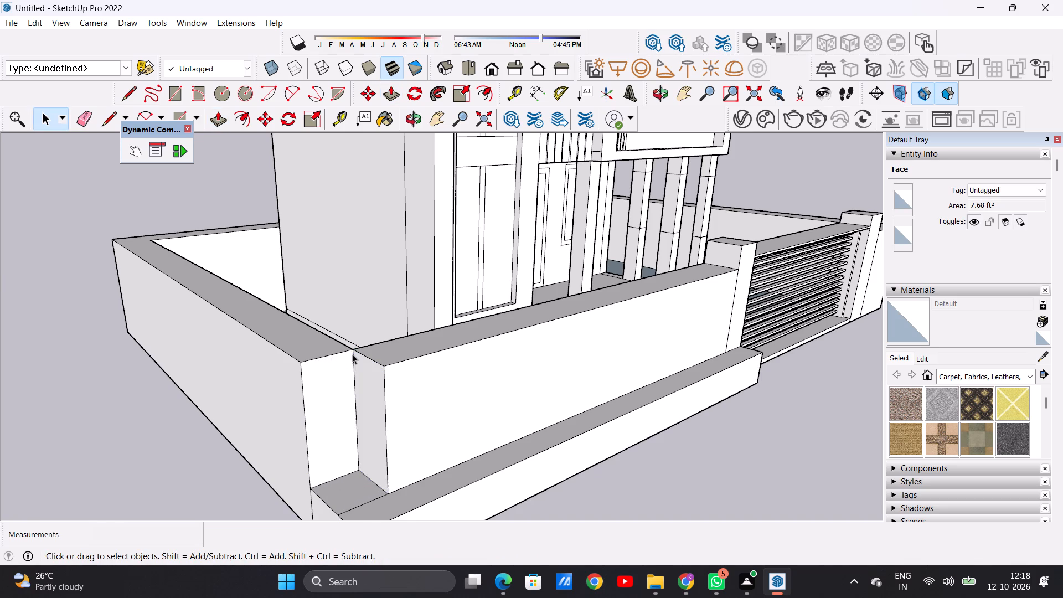
Push/Pull the front wall's face above the ledge inward about 11 13/16" to thin the wall between the corner notch and the gate pillar.
scroll(303, 391, "down", 17)
middle_click_drag(473, 389, 346, 387)
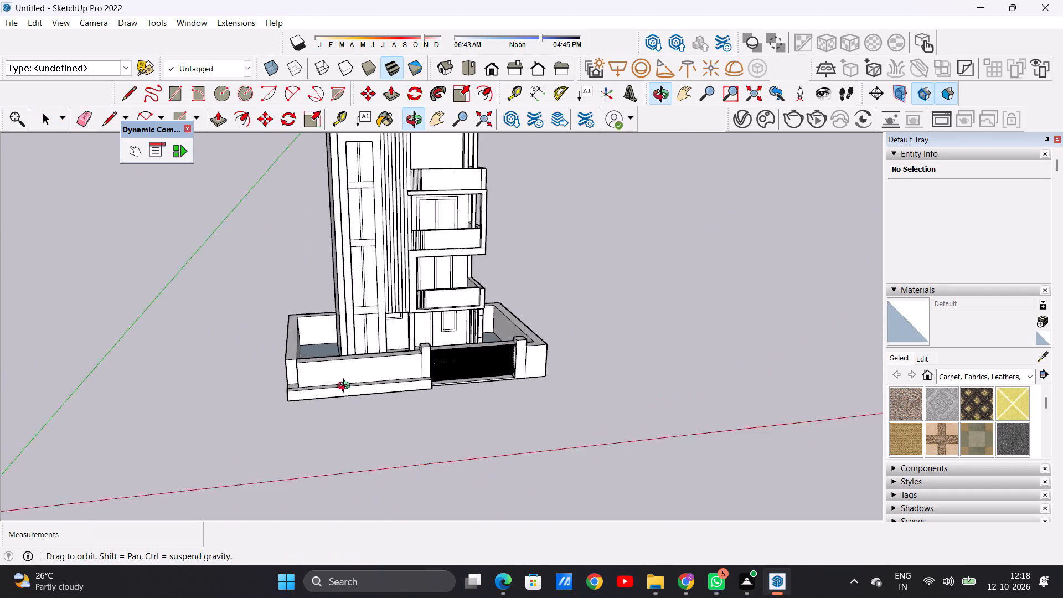
middle_click_drag(346, 387, 249, 389)
scroll(340, 355, "up", 6)
middle_click_drag(314, 356, 524, 363)
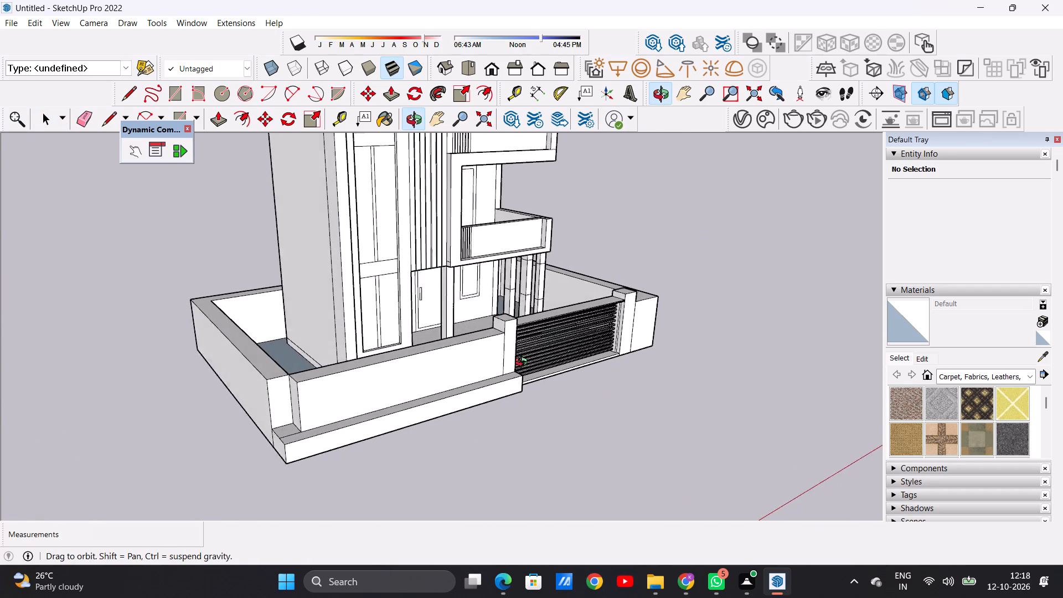
middle_click_drag(524, 363, 536, 366)
middle_click_drag(338, 399, 365, 414)
key("p")
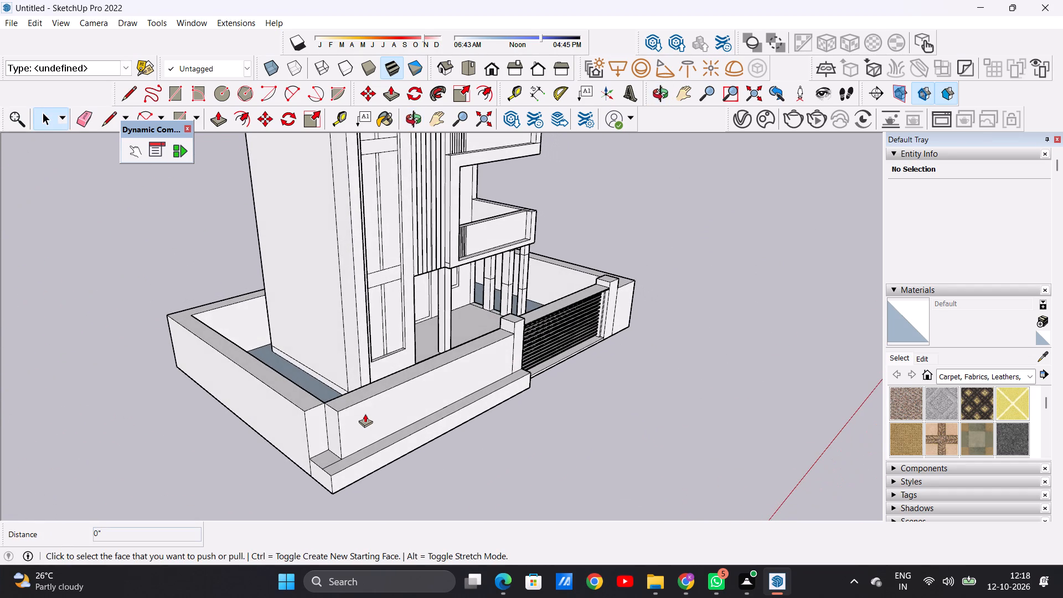
scroll(381, 424, "up", 5)
left_click(334, 418)
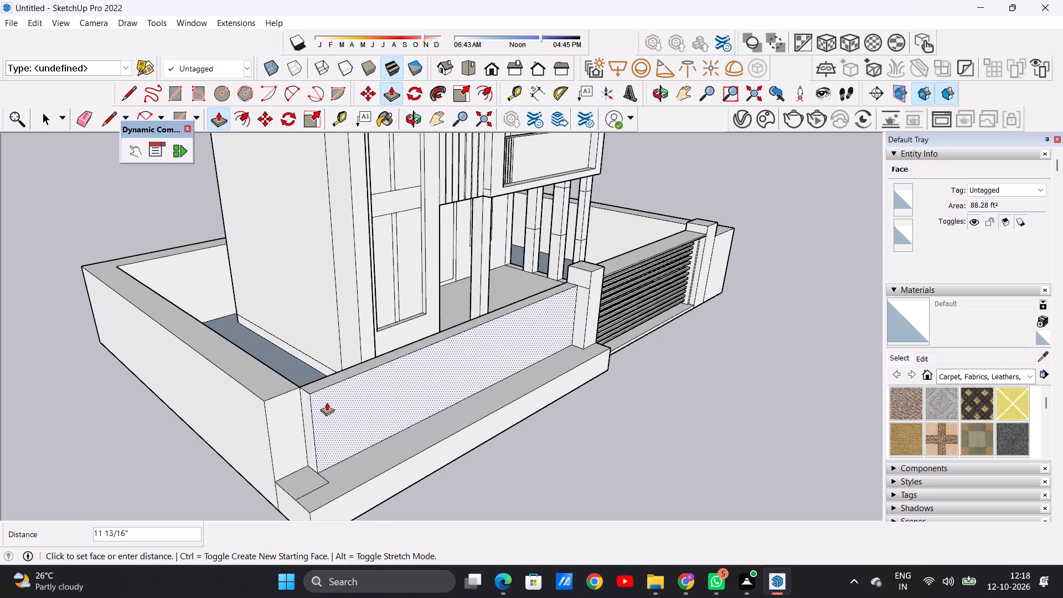
left_click(327, 402)
key("space")
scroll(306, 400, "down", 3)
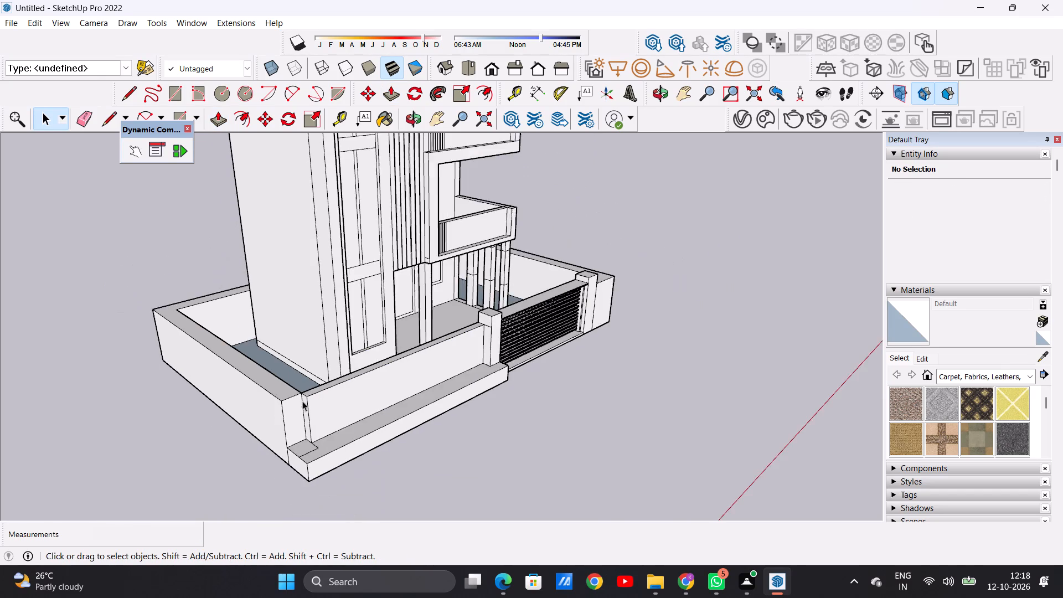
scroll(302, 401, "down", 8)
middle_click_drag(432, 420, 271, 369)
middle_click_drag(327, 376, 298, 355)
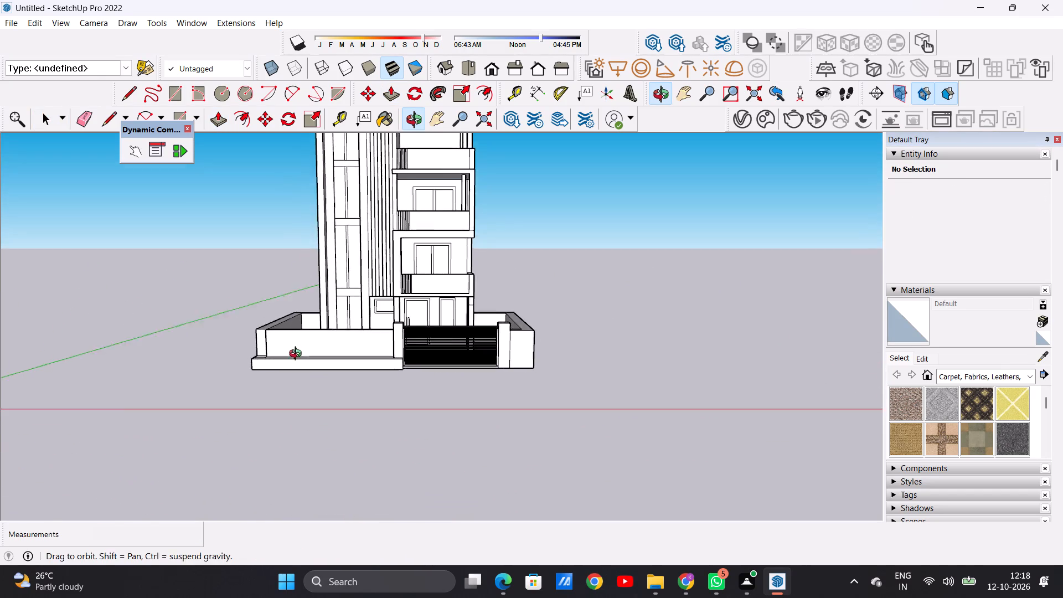